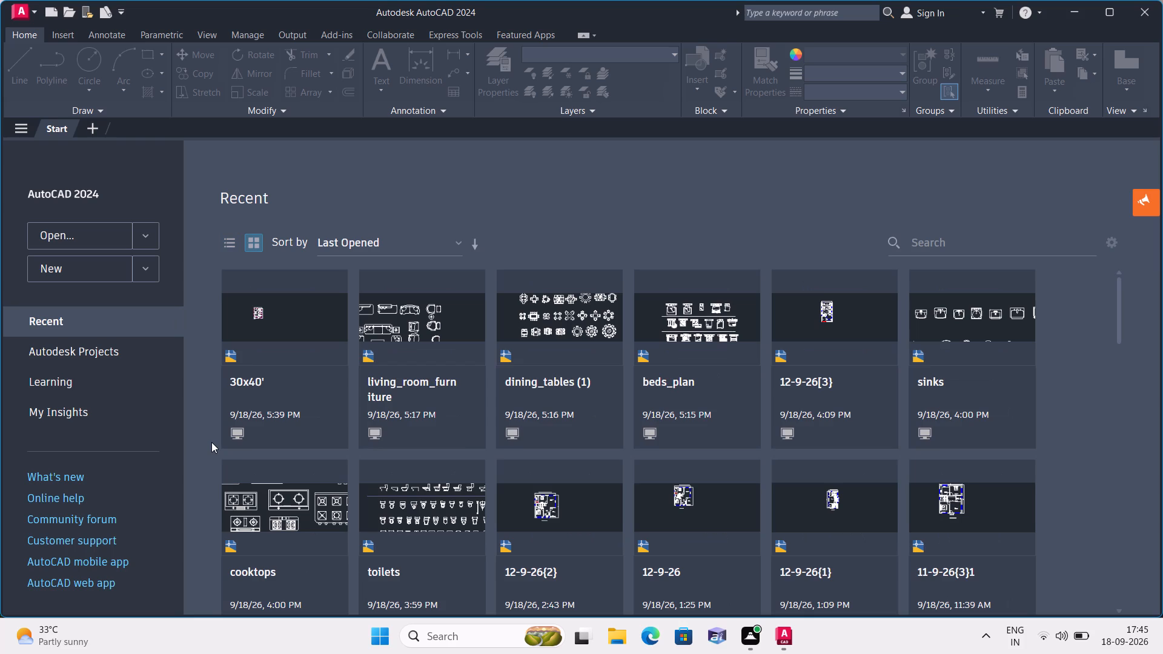
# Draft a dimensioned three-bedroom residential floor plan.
# Create a new blank drawing.
pyautogui.click(84, 269)
pyautogui.click(84, 269)
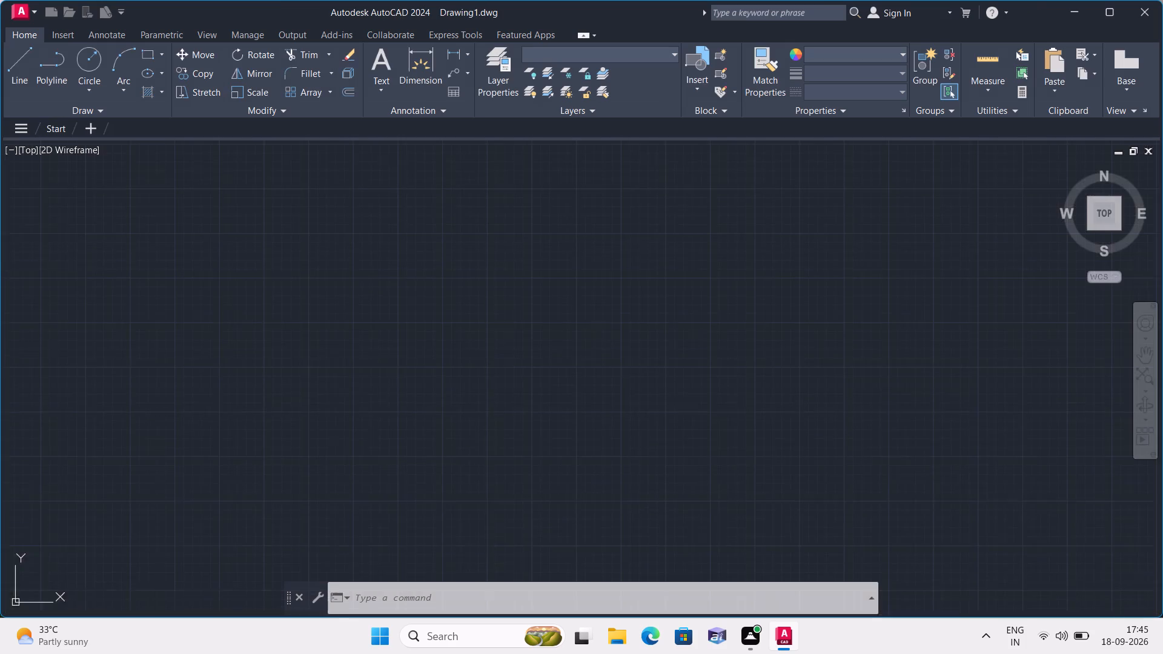
# Set the model space limits from 0,0 to 1000,1000.
pyautogui.write('lim')
pyautogui.press('space')
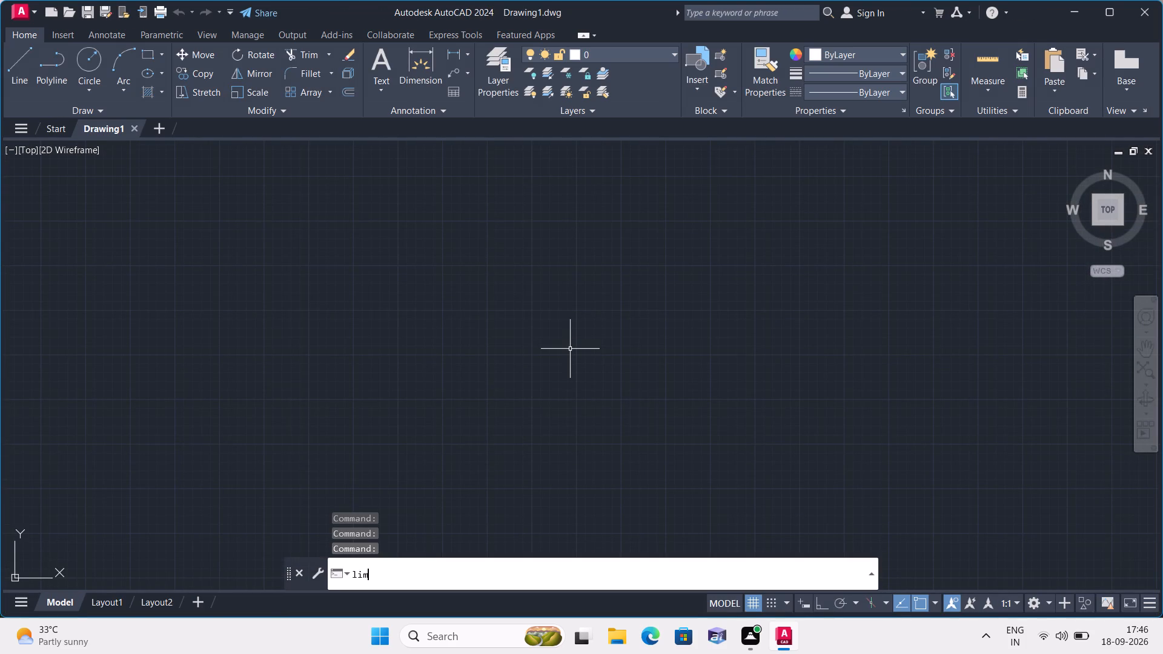
pyautogui.press('0')
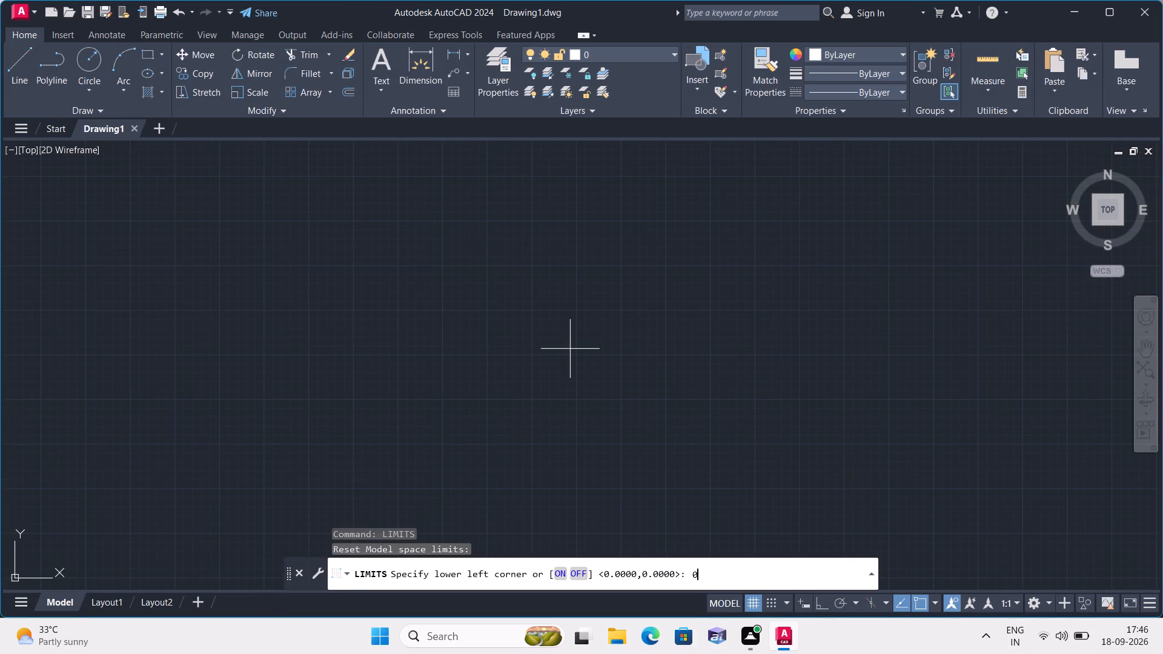
pyautogui.write(',0 1000,1000')
pyautogui.press('space')
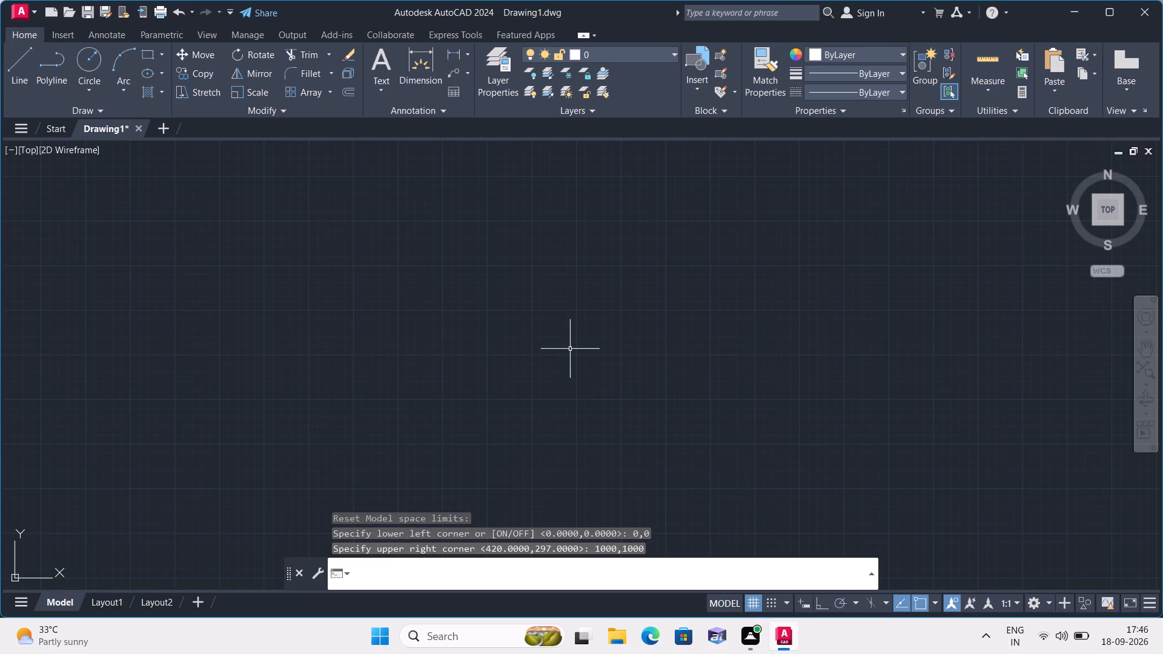
# Configure the drawing units to Engineering length, 0'-0" precision and an insertion scale in inches.
pyautogui.write('un')
pyautogui.press('space')
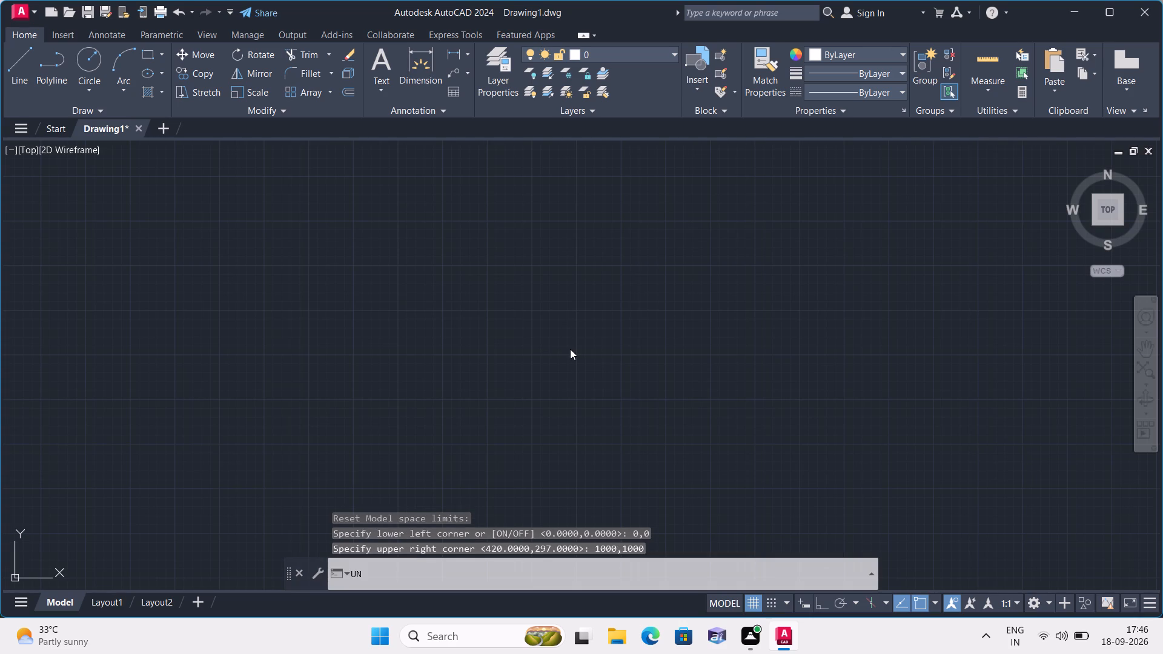
pyautogui.click(545, 210)
pyautogui.click(539, 242)
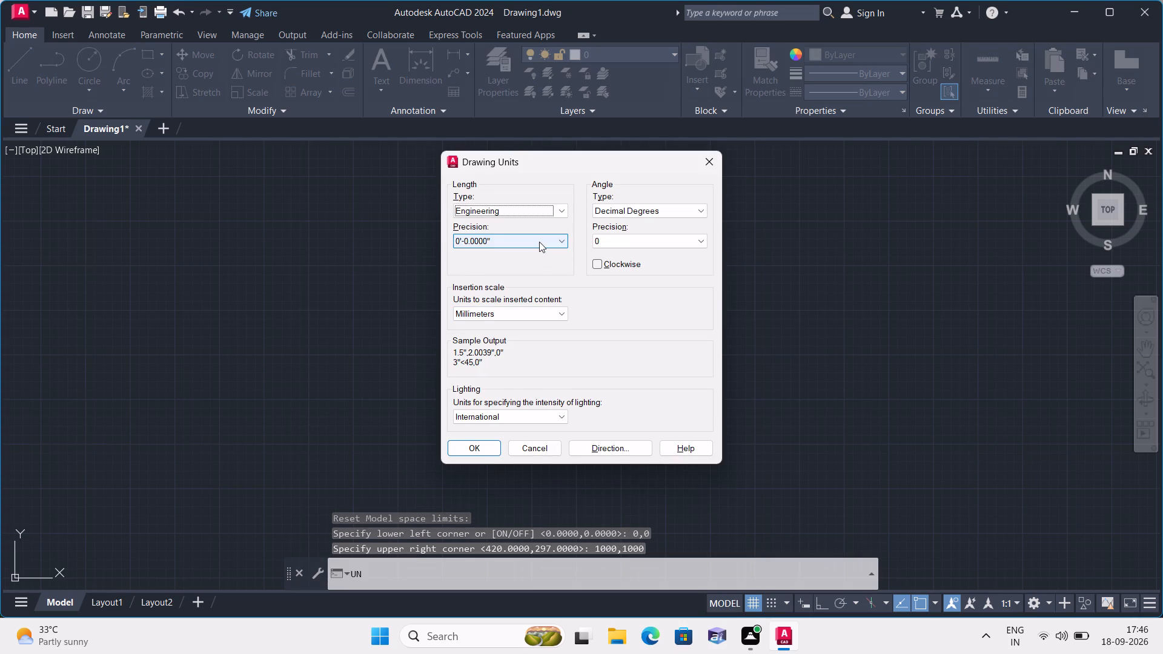
pyautogui.click(539, 242)
pyautogui.click(535, 250)
pyautogui.click(528, 317)
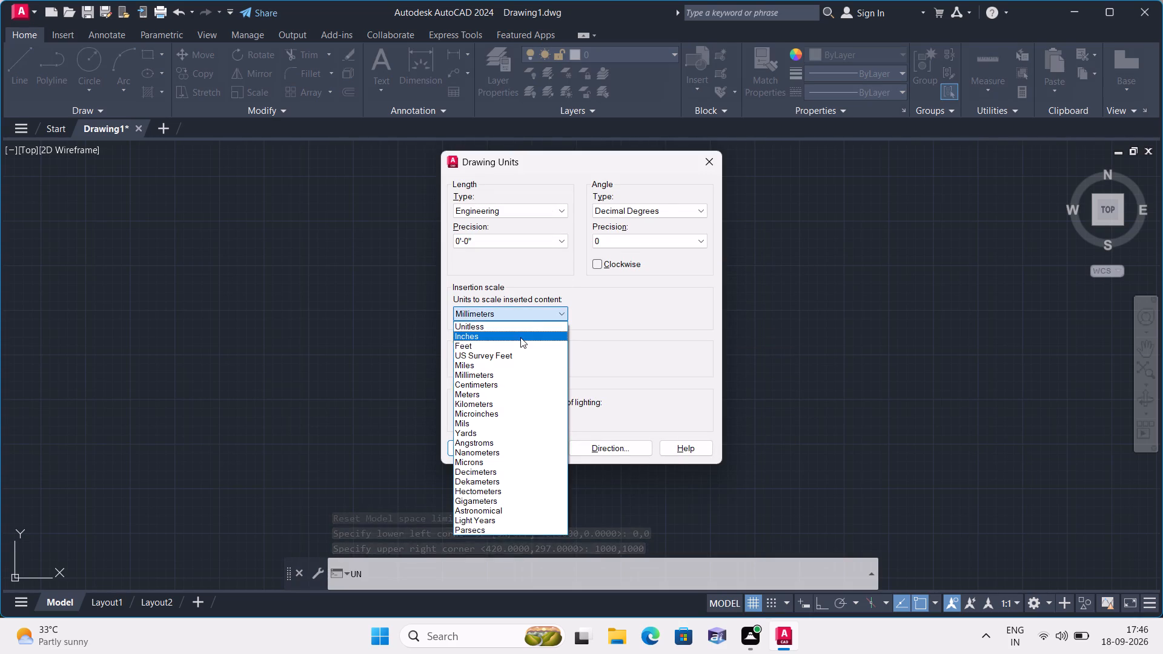
pyautogui.click(520, 337)
pyautogui.click(474, 450)
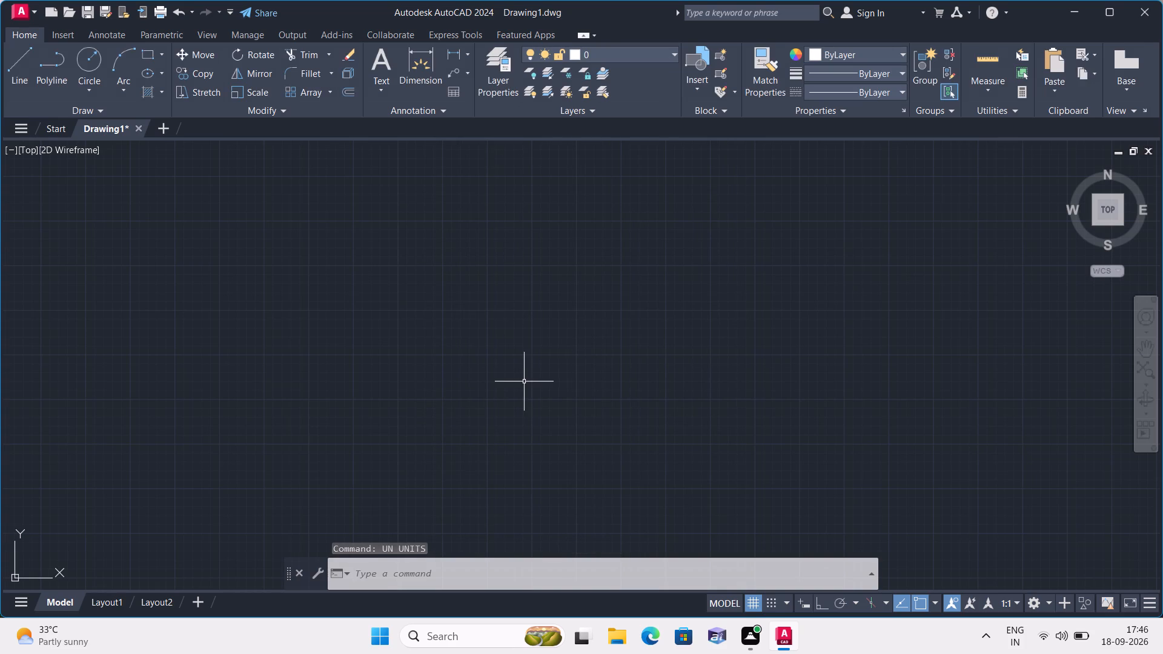
# Set the ISO-25 dimension style's primary units to Engineering with the coarsest precision, and make the style current.
pyautogui.press('d')
pyautogui.press('space')
pyautogui.click(742, 281)
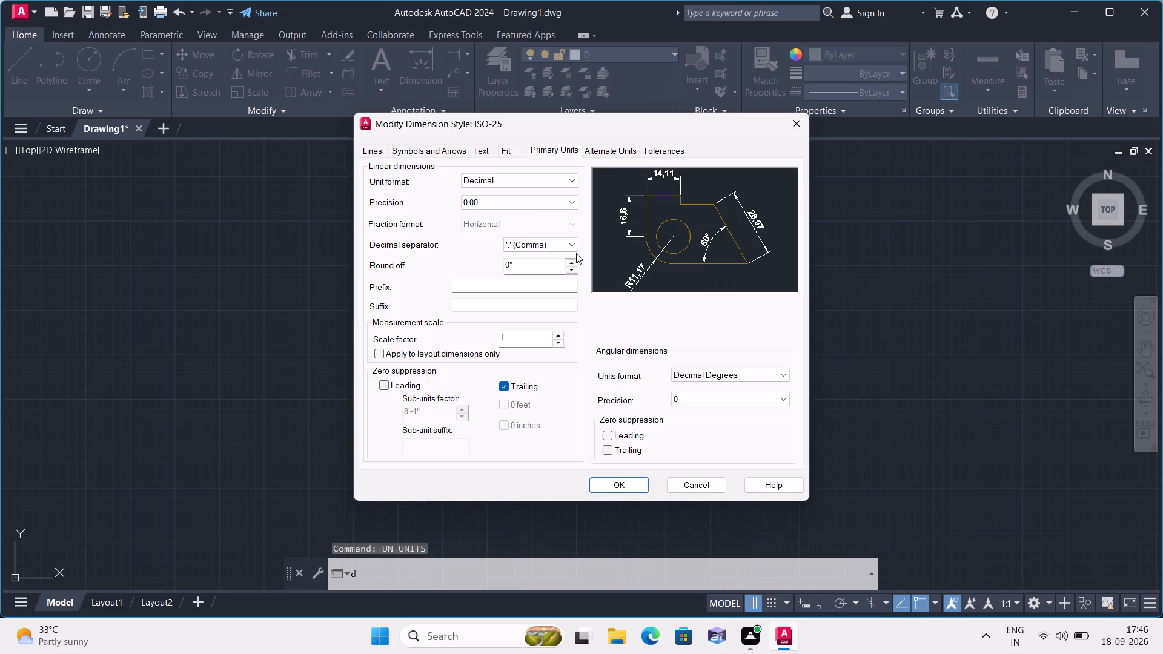
pyautogui.click(551, 177)
pyautogui.click(531, 214)
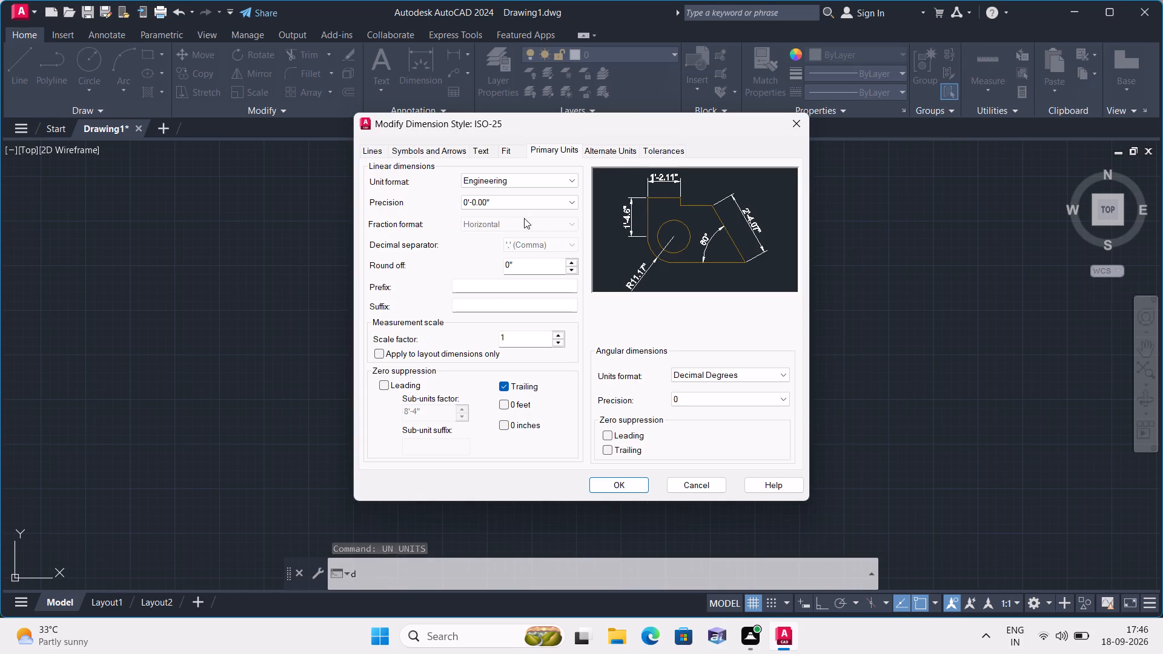
pyautogui.click(526, 207)
pyautogui.click(506, 216)
pyautogui.click(598, 480)
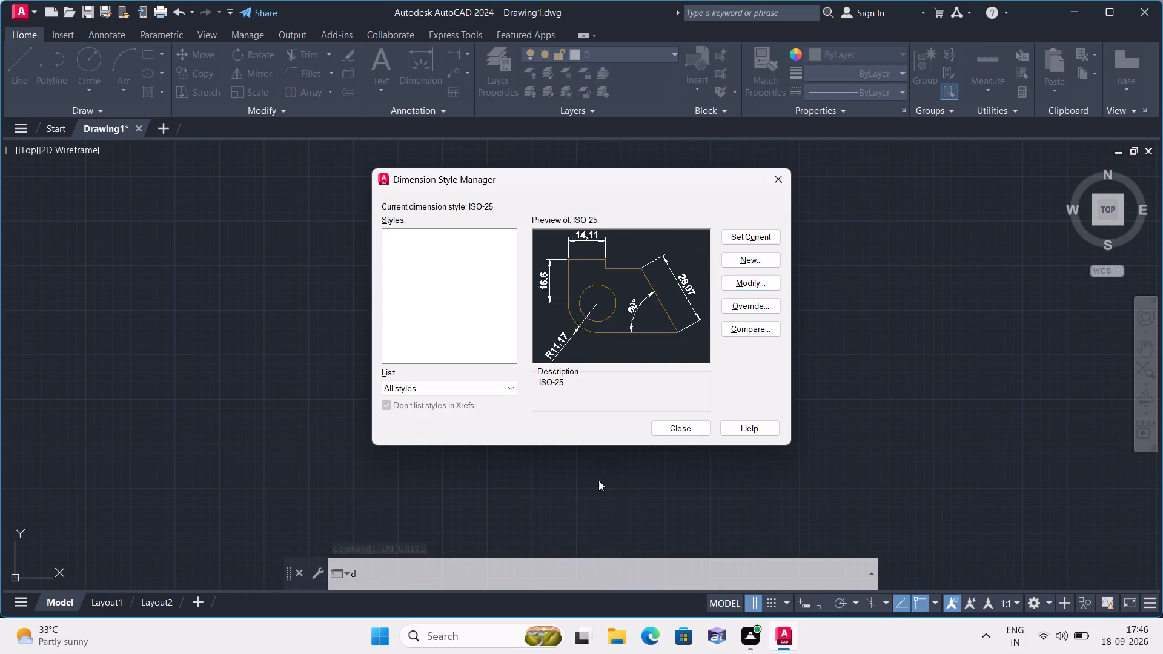
pyautogui.click(745, 230)
pyautogui.click(783, 181)
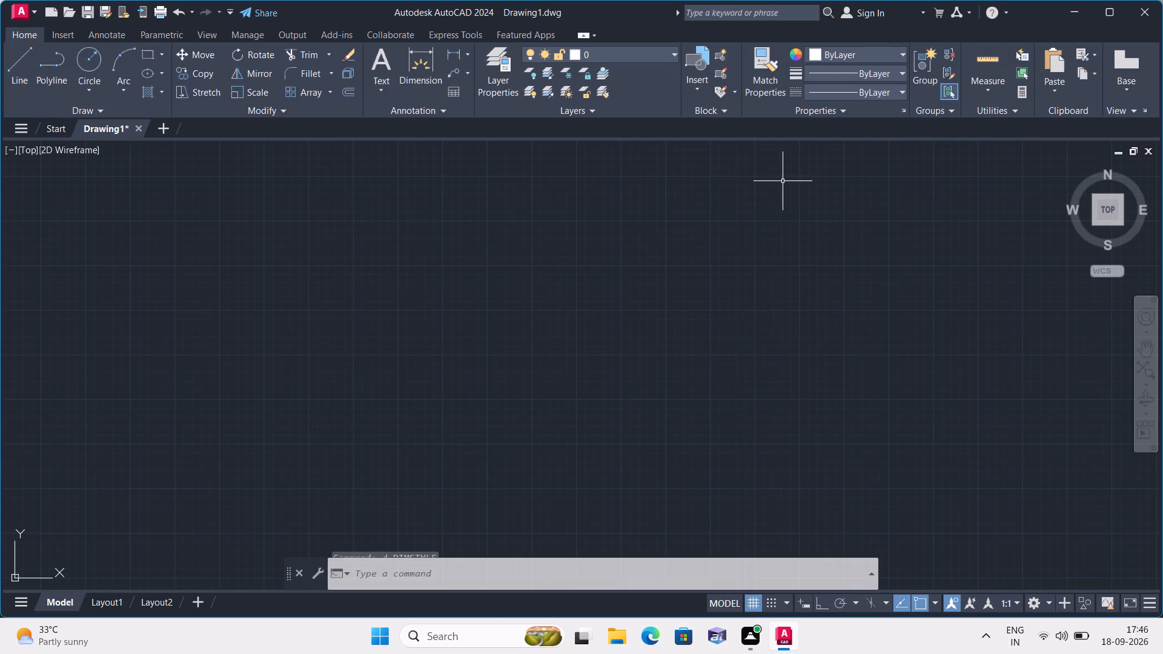
pyautogui.press('space')
pyautogui.click(778, 175)
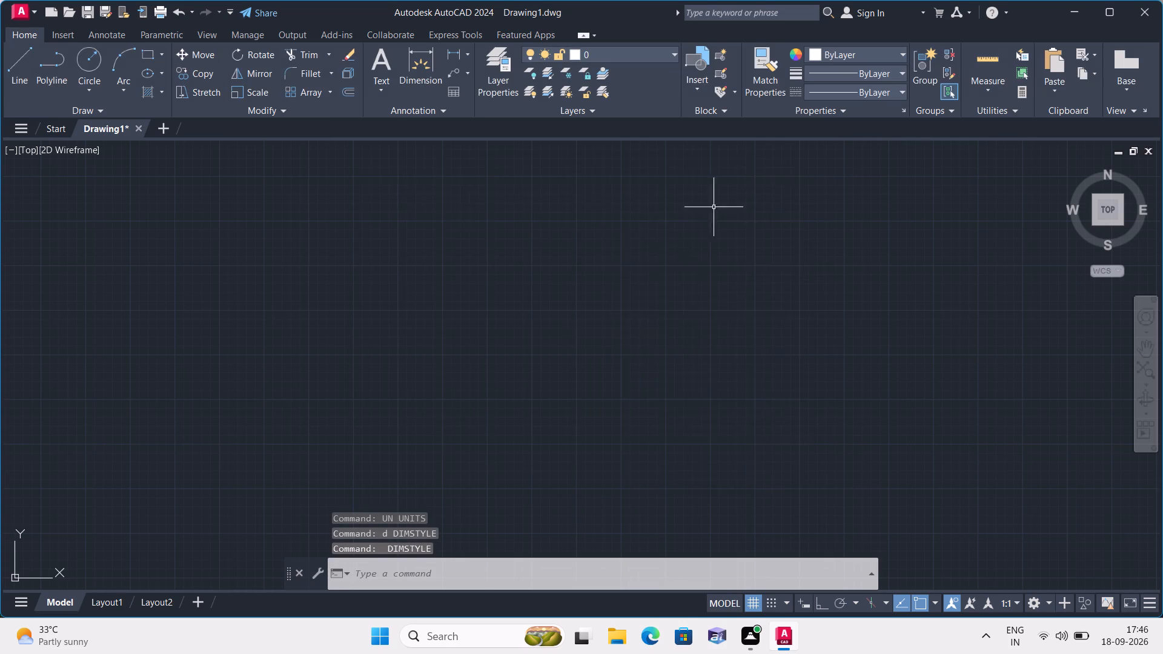
# Draw a horizontal construction line above the origin.
pyautogui.scroll(-2, 663, 235)
pyautogui.moveTo(618, 266); pyautogui.dragTo(658, 222, button='middle')
pyautogui.write('xk')
pyautogui.press('BackSpace')
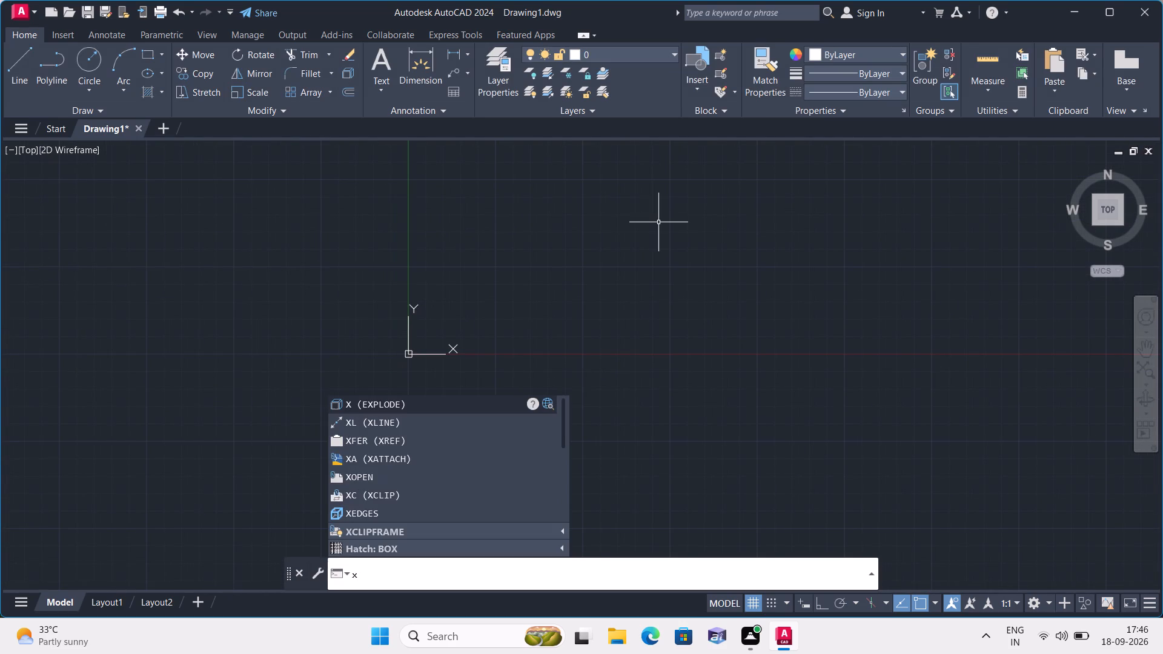
pyautogui.write('l')
pyautogui.press('space')
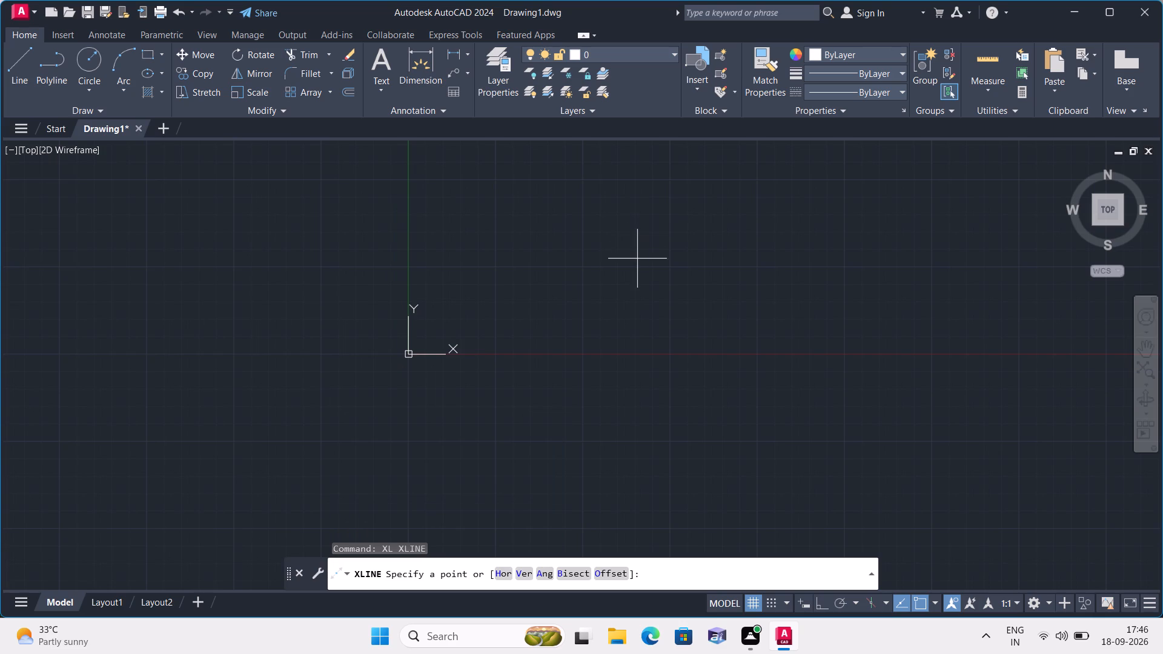
pyautogui.write('h')
pyautogui.press('space')
pyautogui.click(637, 259)
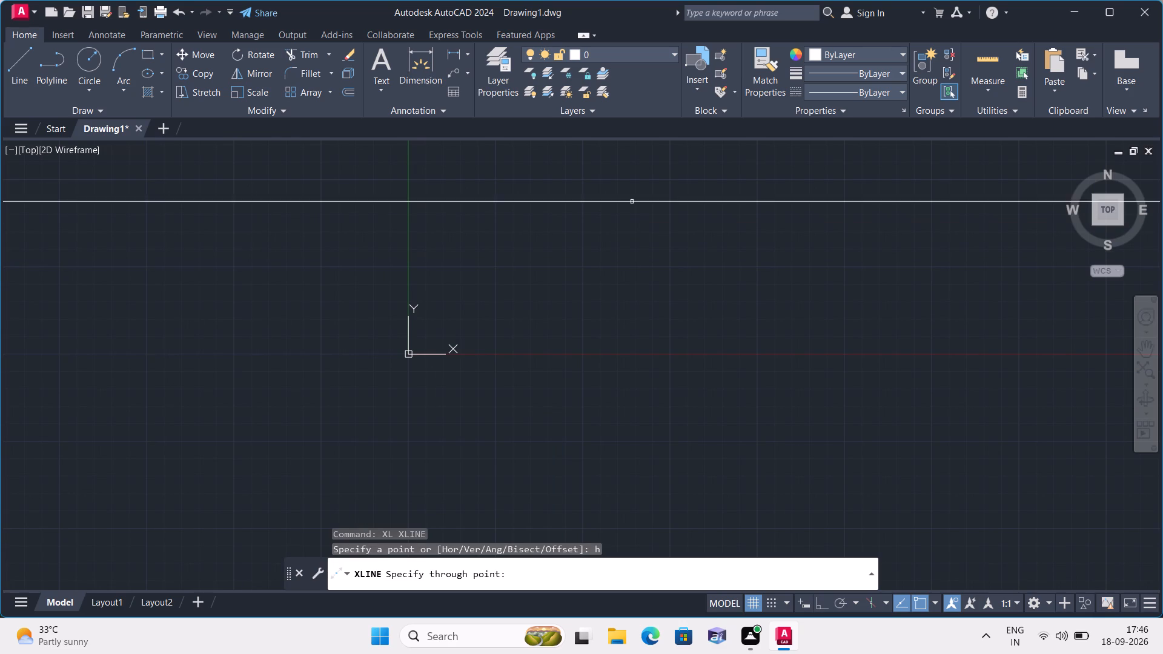
pyautogui.click(632, 202)
pyautogui.press('Escape')
# Draw a vertical construction line to the right of the origin, crossing the horizontal one.
pyautogui.press('space')
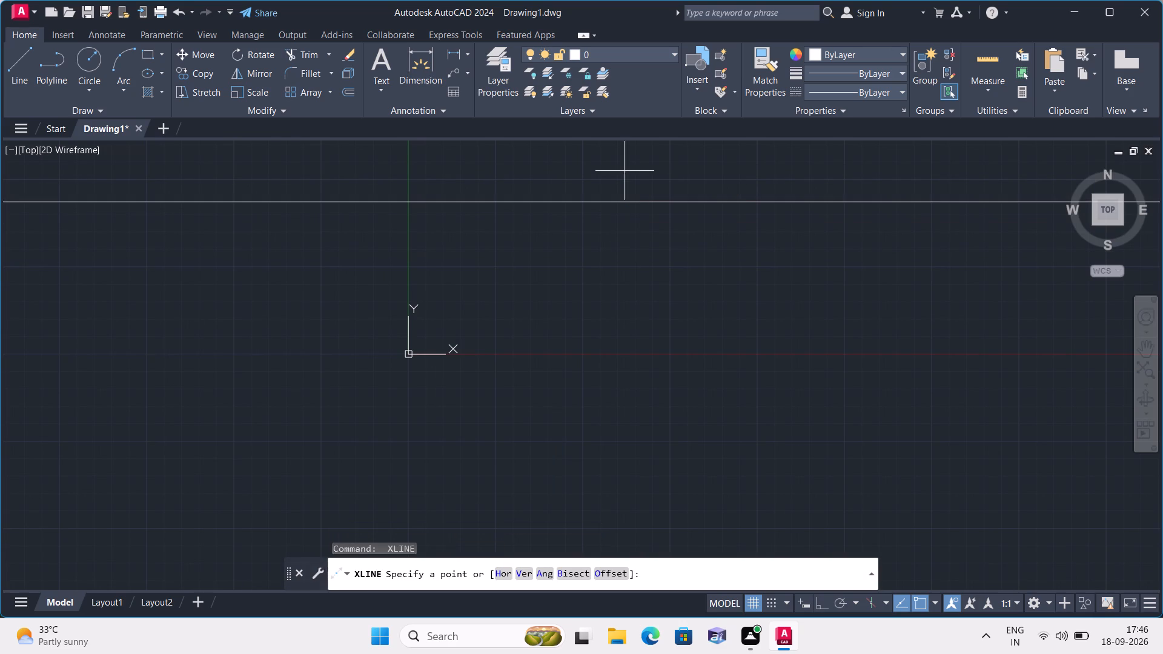
pyautogui.write('v')
pyautogui.press('space')
pyautogui.click(621, 262)
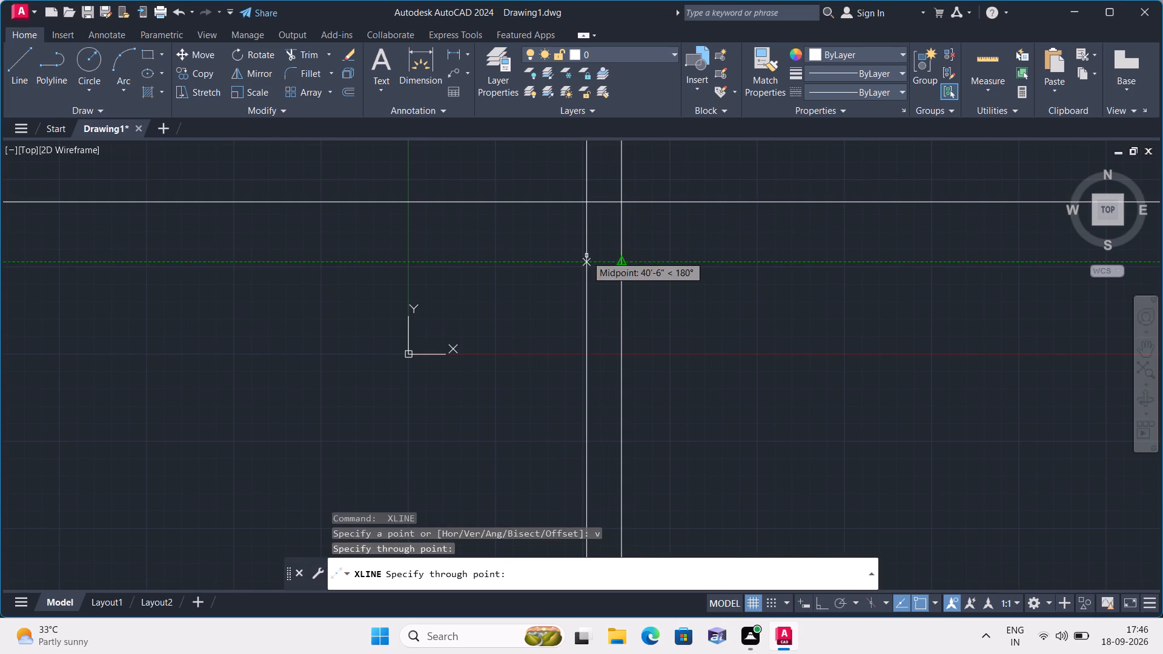
pyautogui.press('Escape')
# Trim the construction lines beyond their intersection, leaving only the upper-left corner of the outline.
pyautogui.write('trim')
pyautogui.press('space')
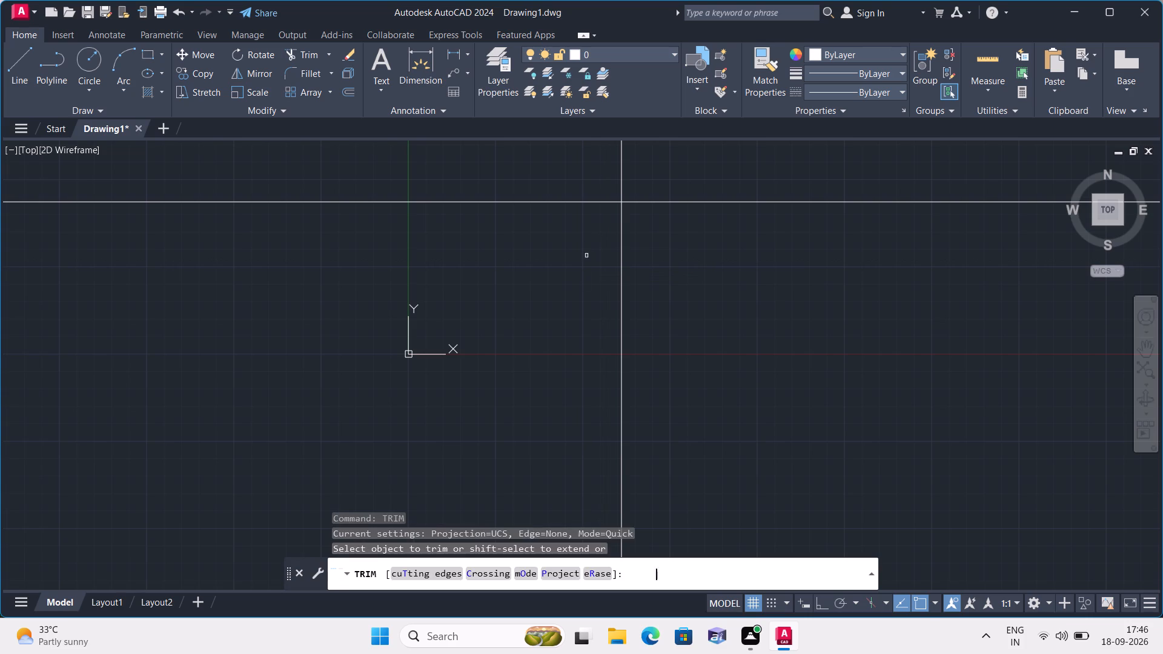
pyautogui.click(664, 163)
pyautogui.click(552, 225)
pyautogui.press('Escape')
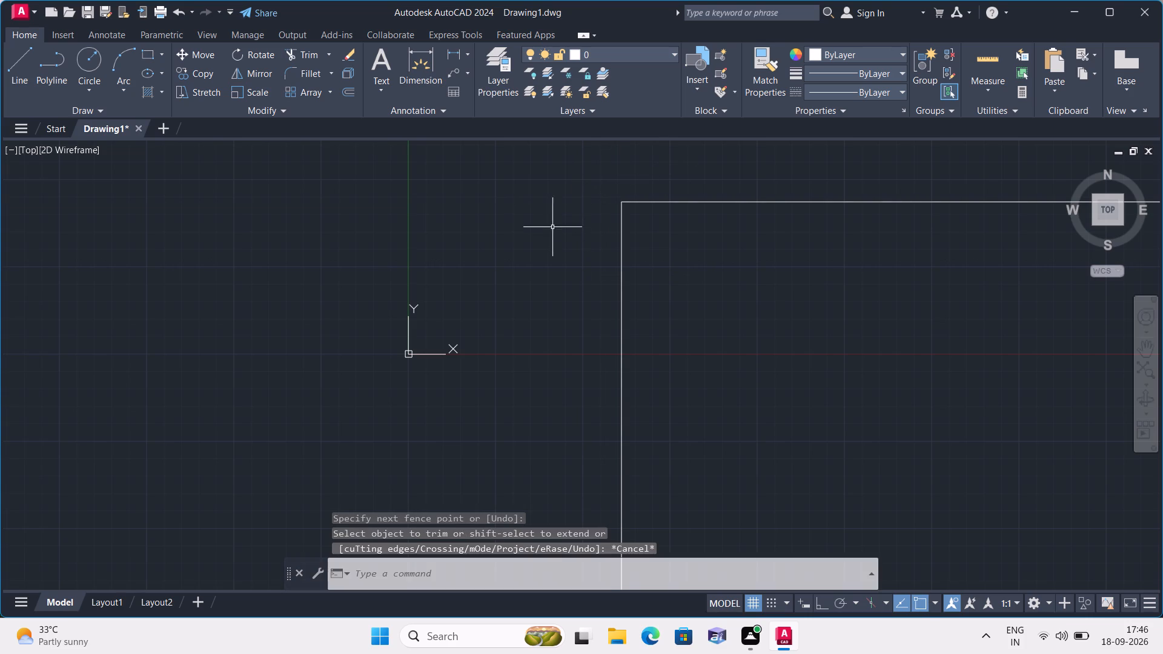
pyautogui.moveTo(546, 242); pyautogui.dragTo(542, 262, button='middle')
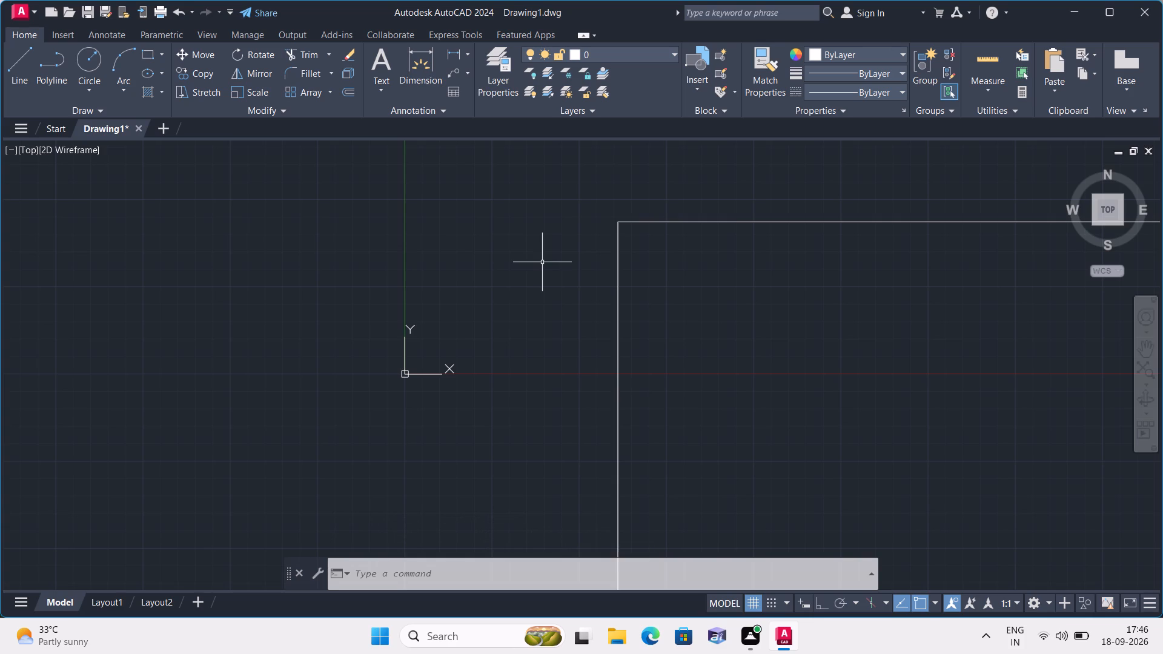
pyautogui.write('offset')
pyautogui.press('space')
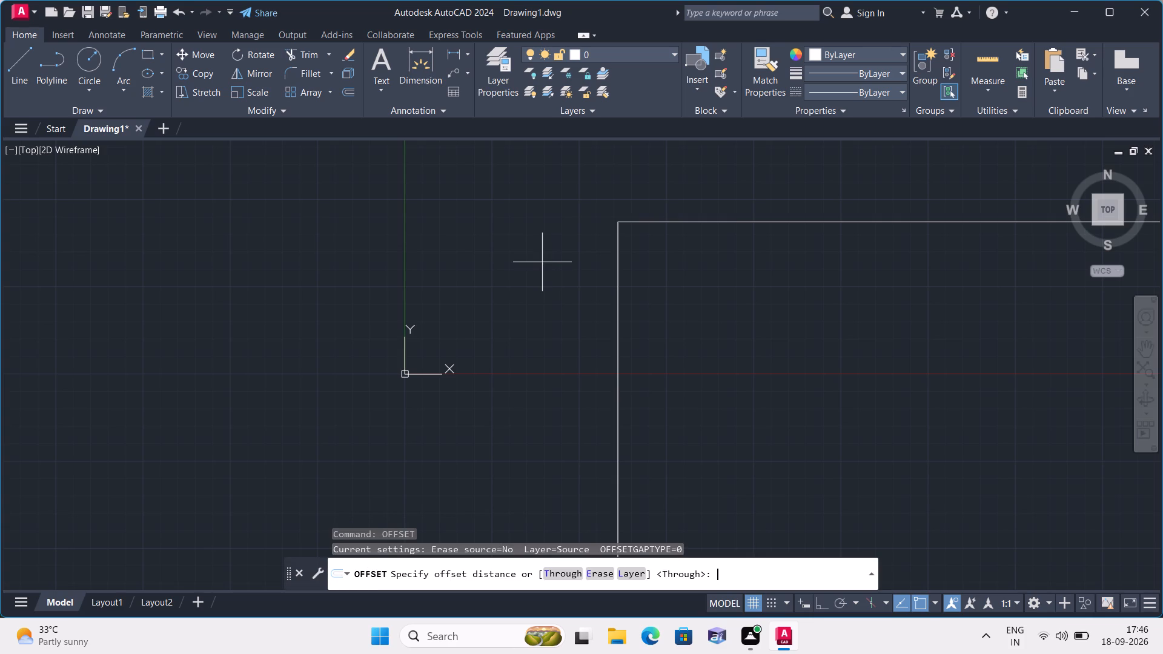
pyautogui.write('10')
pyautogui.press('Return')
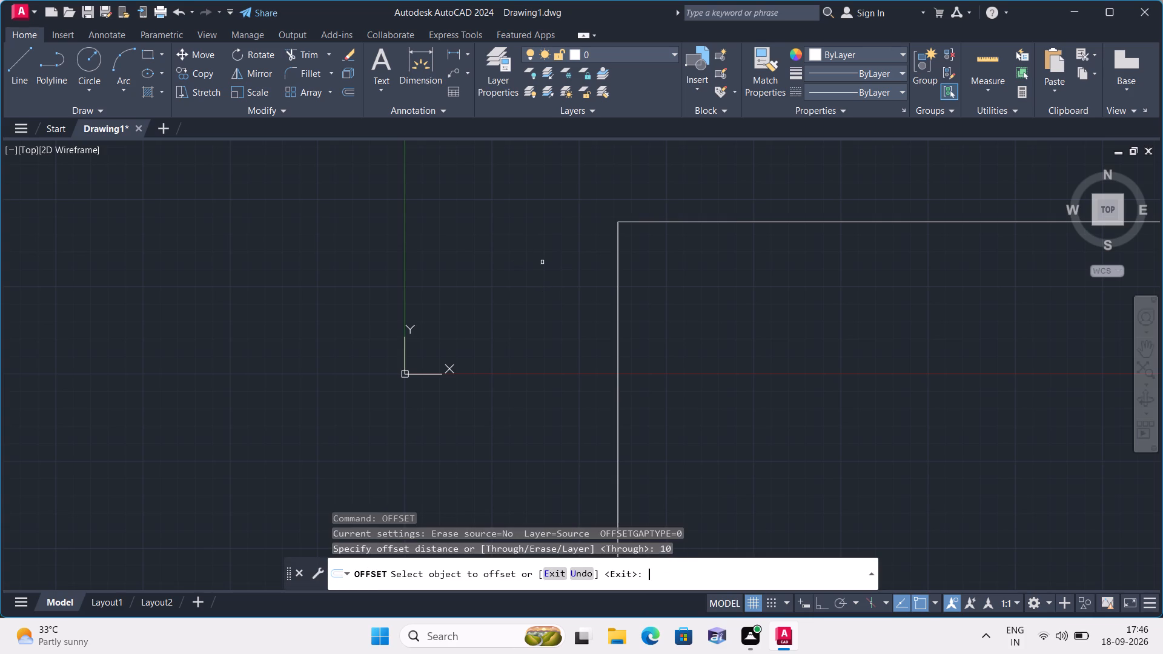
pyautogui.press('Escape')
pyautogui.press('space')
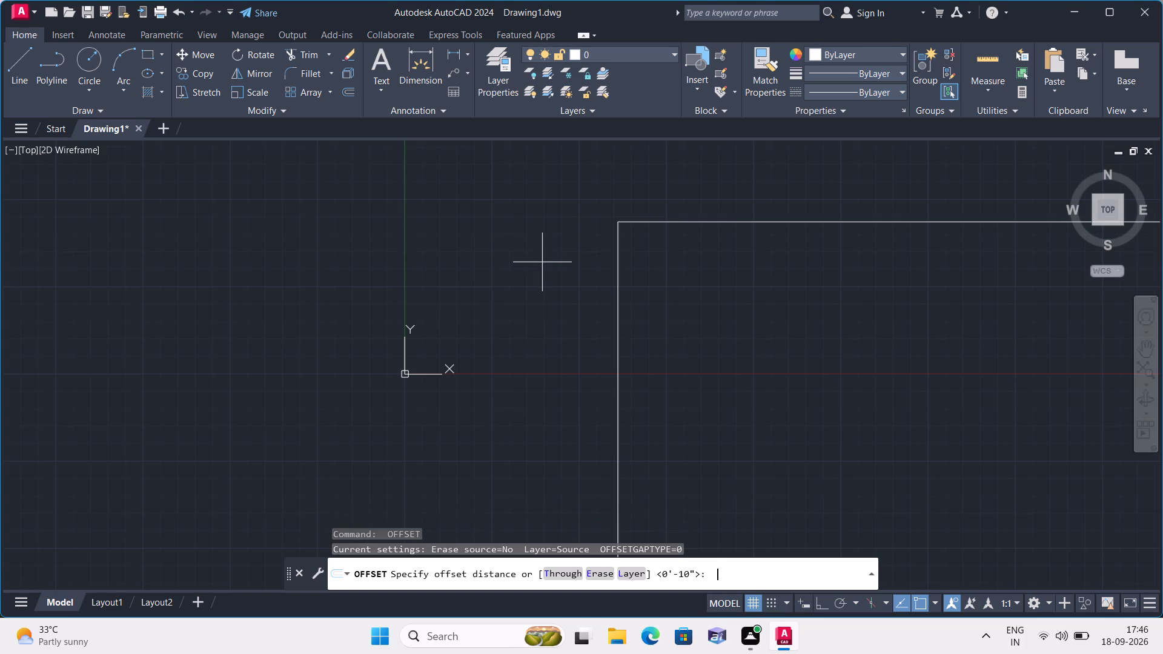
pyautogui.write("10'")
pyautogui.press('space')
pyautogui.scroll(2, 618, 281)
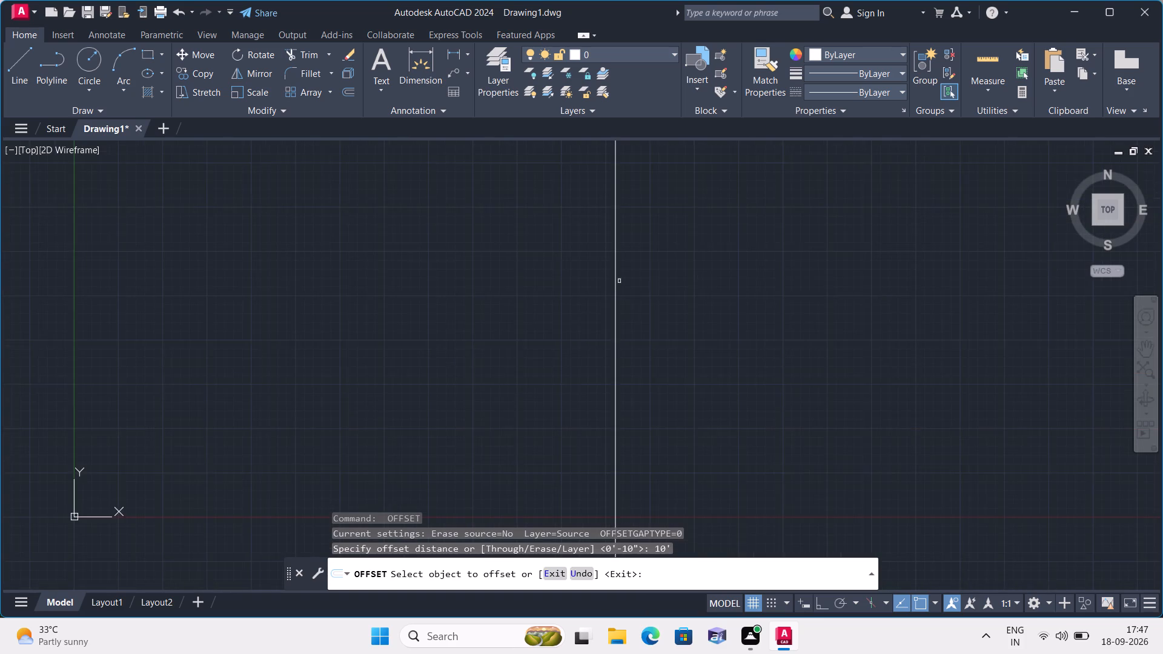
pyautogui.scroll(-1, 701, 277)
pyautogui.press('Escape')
# Offset the top and left outline lines 9" inward to form the outer walls.
pyautogui.press('space')
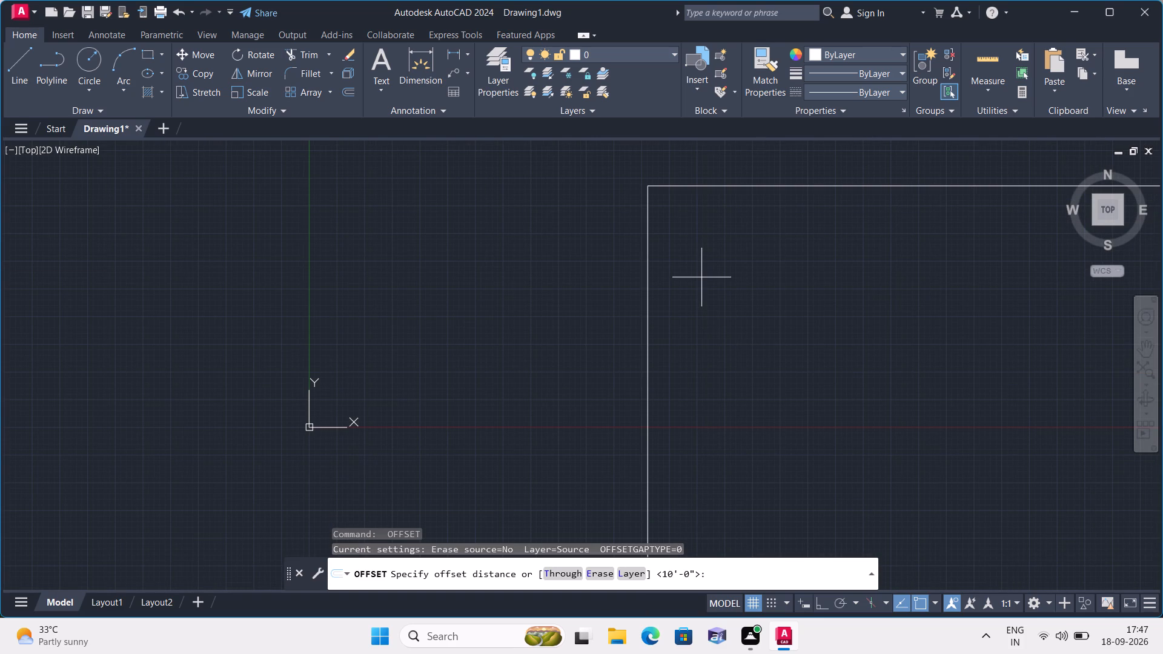
pyautogui.press('9')
pyautogui.hotkey('shift', '"')
pyautogui.press('space')
pyautogui.scroll(2, 684, 245)
pyautogui.moveTo(675, 226); pyautogui.dragTo(663, 325, button='middle')
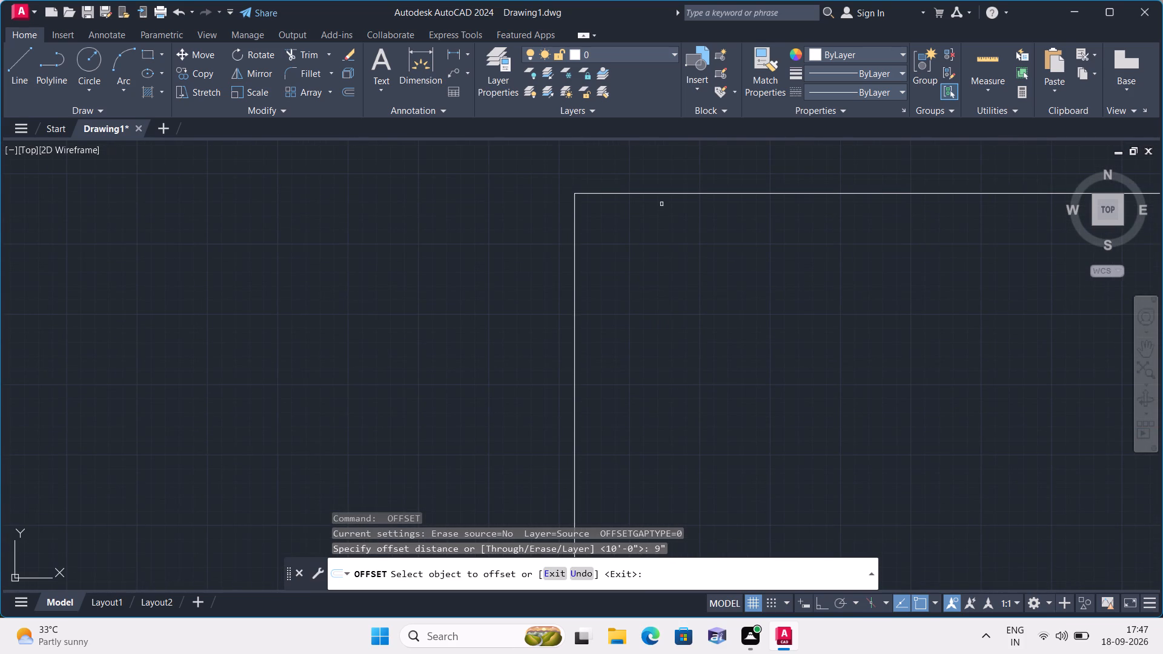
pyautogui.click(661, 194)
pyautogui.click(677, 233)
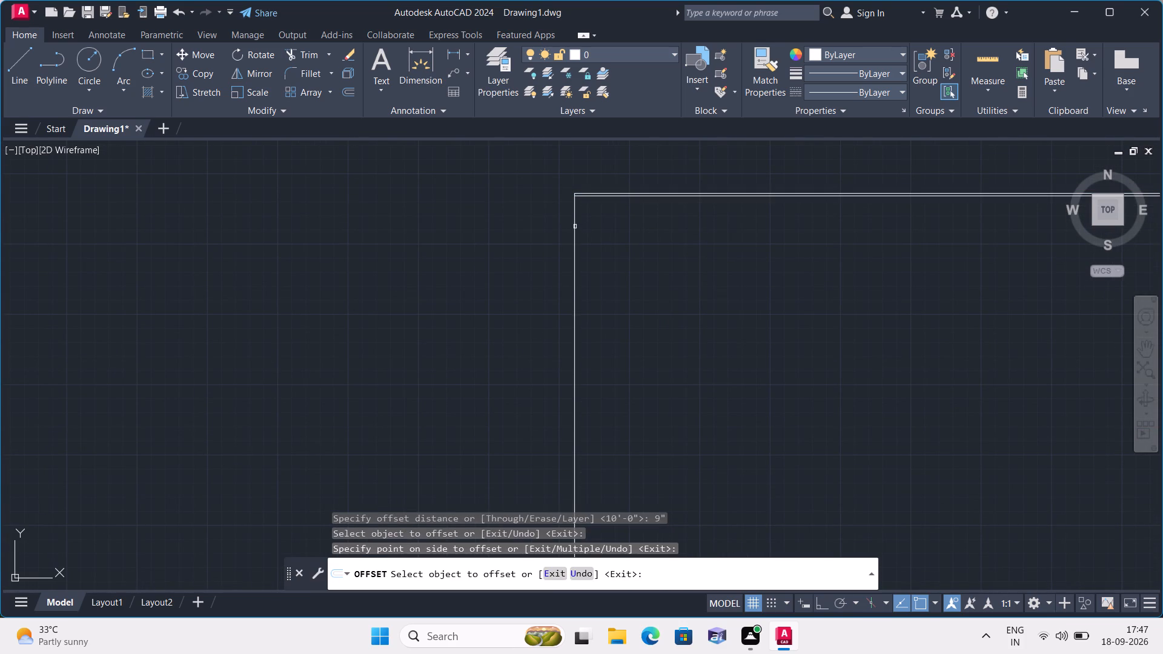
pyautogui.click(575, 226)
pyautogui.click(680, 231)
pyautogui.press('space')
# Offset the inner line of the left wall 10' to the right for the room width.
pyautogui.press('space')
pyautogui.write("10'")
pyautogui.press('space')
pyautogui.scroll(2, 620, 239)
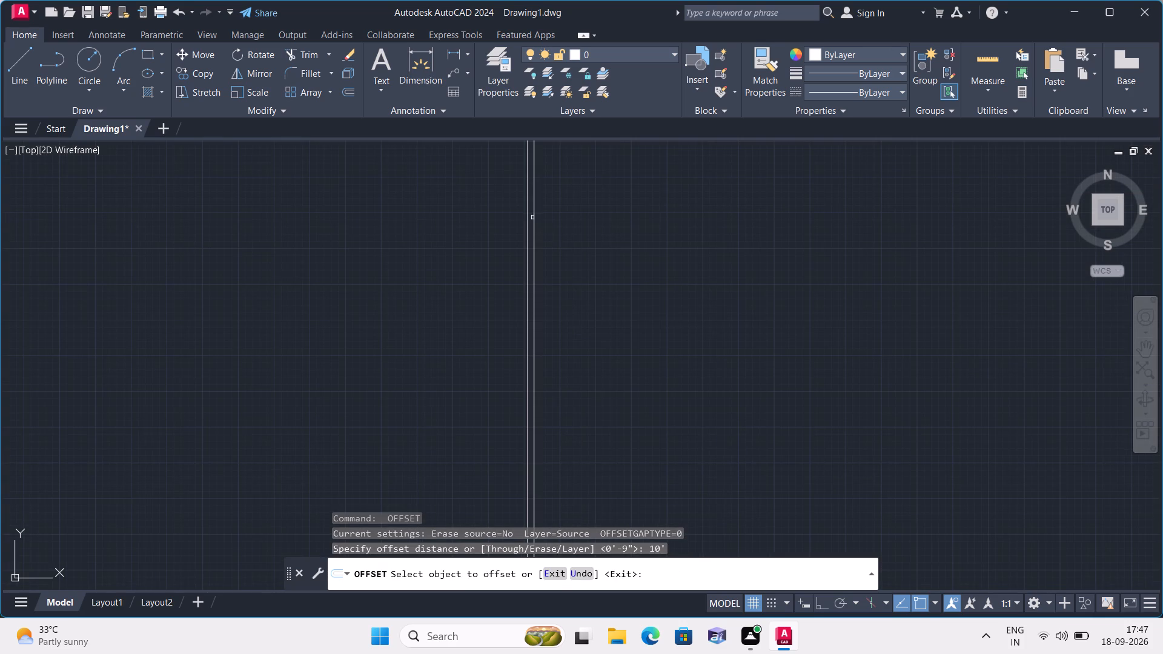
pyautogui.click(532, 216)
pyautogui.click(690, 225)
pyautogui.press('space')
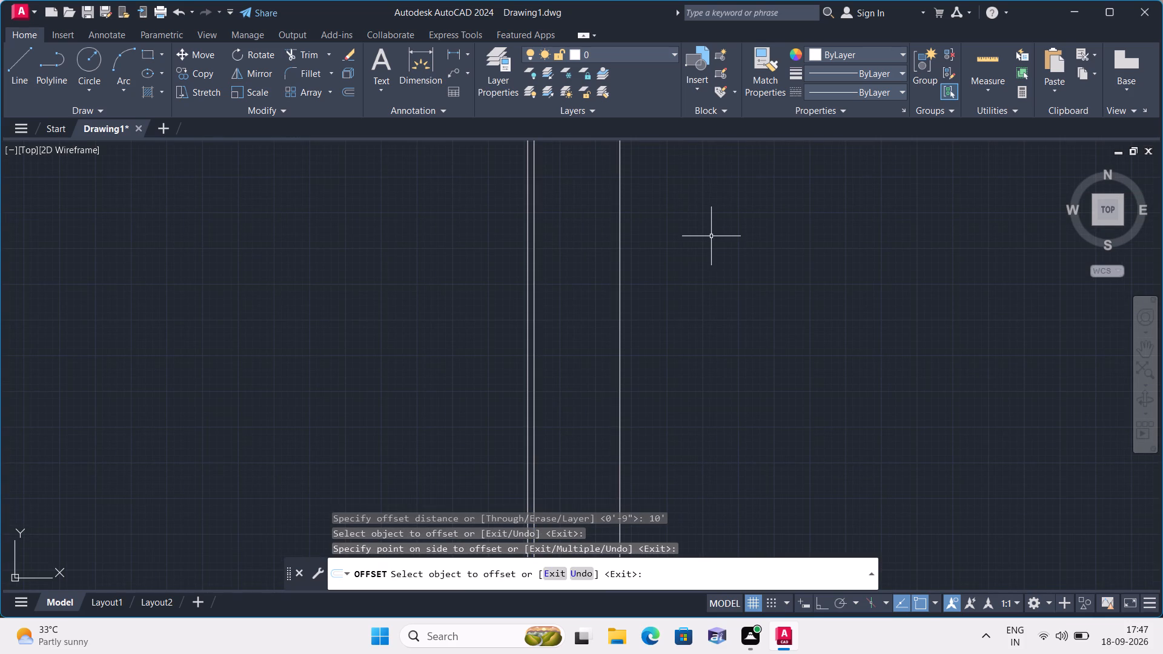
# Offset the new vertical line 9" to the right to give the partition wall its thickness.
pyautogui.press('space')
pyautogui.write('9"')
pyautogui.press('space')
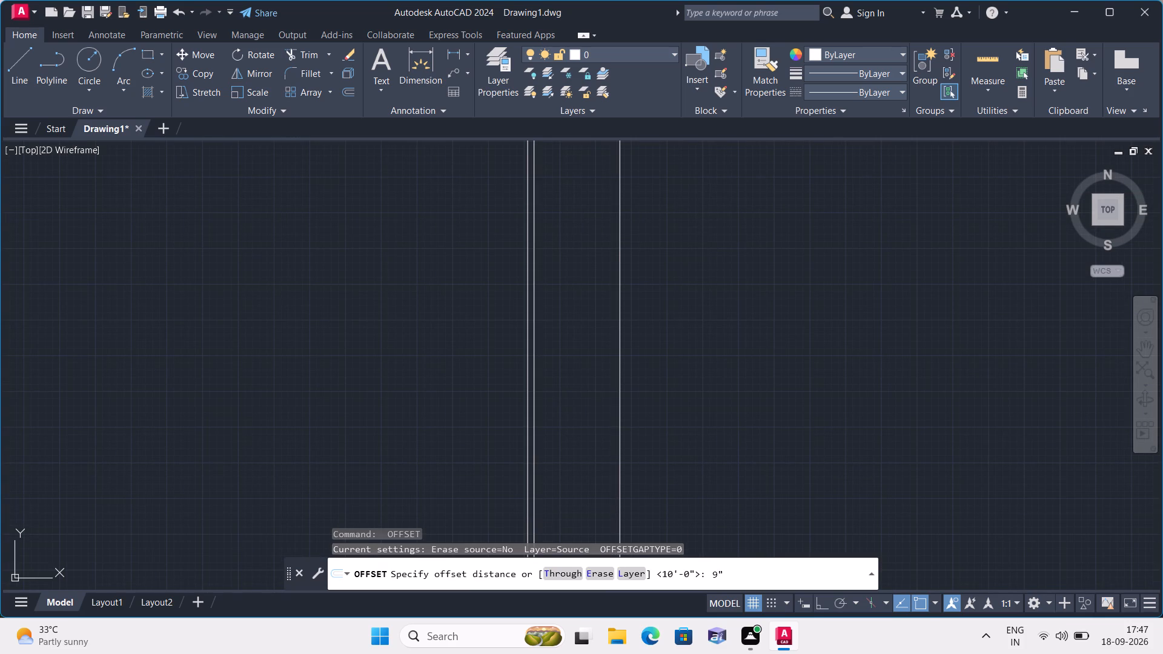
pyautogui.click(620, 252)
pyautogui.click(671, 246)
pyautogui.press('space')
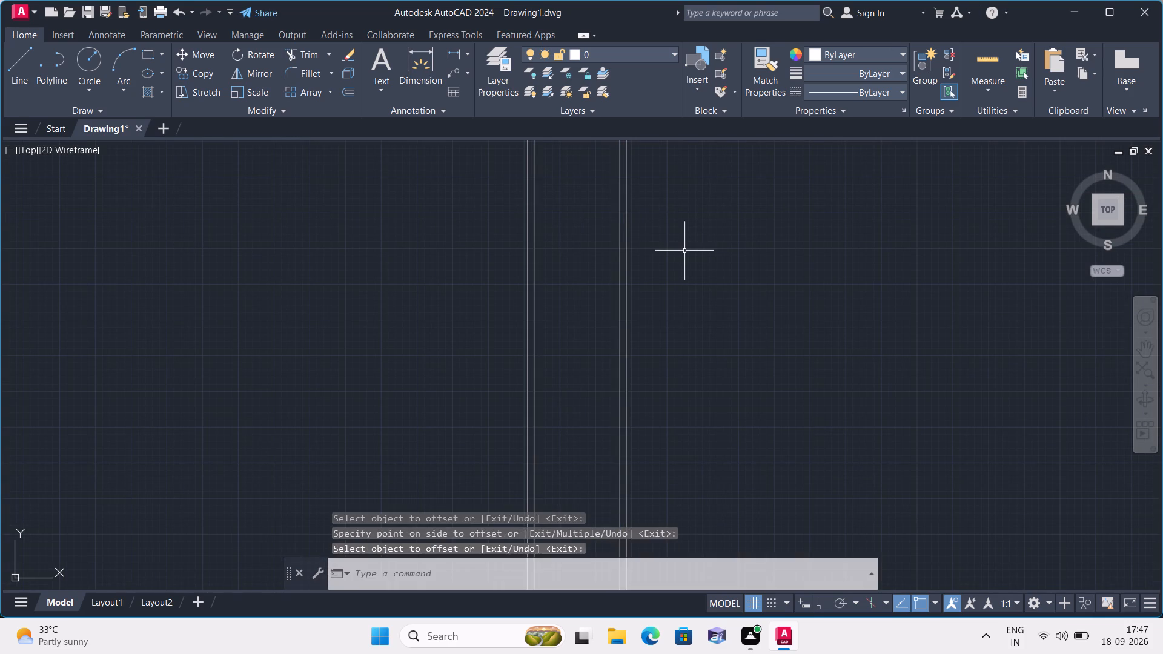
# Offset the right line of the partition wall 6'4" to the right for the middle room's width.
pyautogui.press('space')
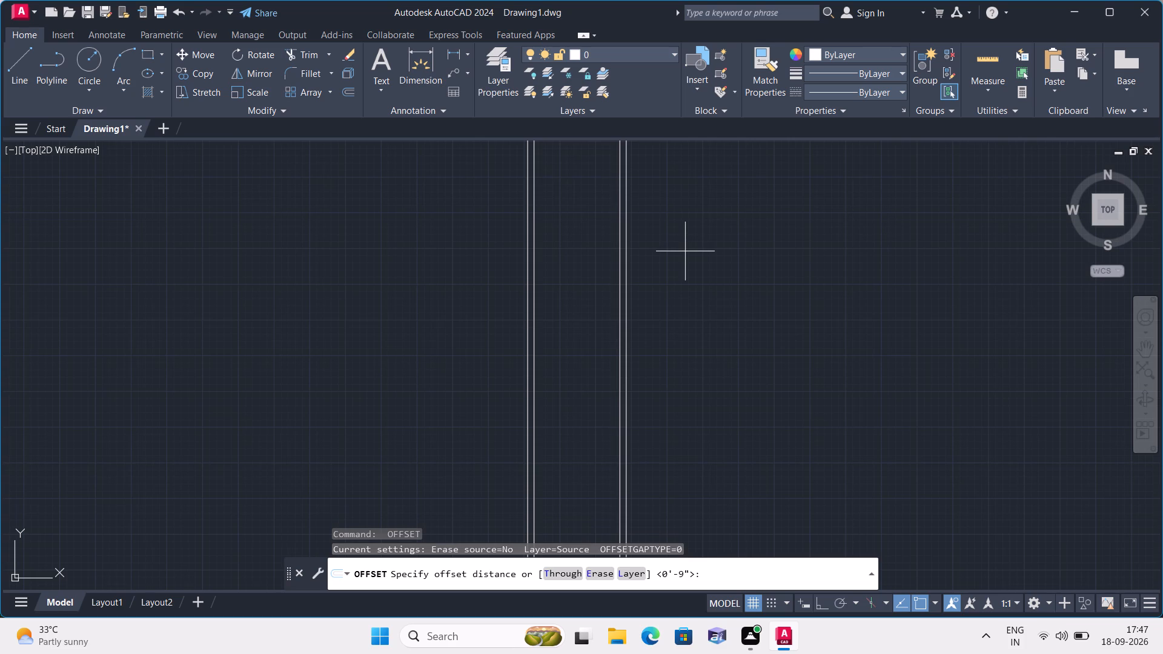
pyautogui.scroll(-1, 706, 250)
pyautogui.moveTo(740, 264); pyautogui.dragTo(739, 274, button='middle')
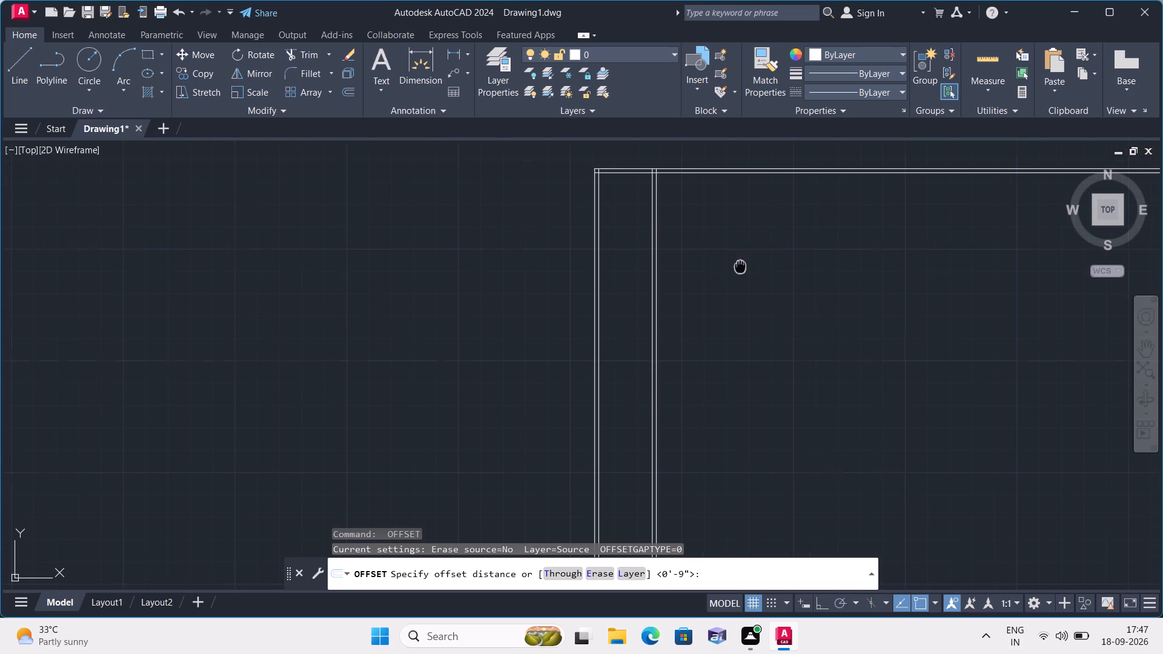
pyautogui.moveTo(739, 274); pyautogui.dragTo(711, 315, button='middle')
pyautogui.write('6\'4"')
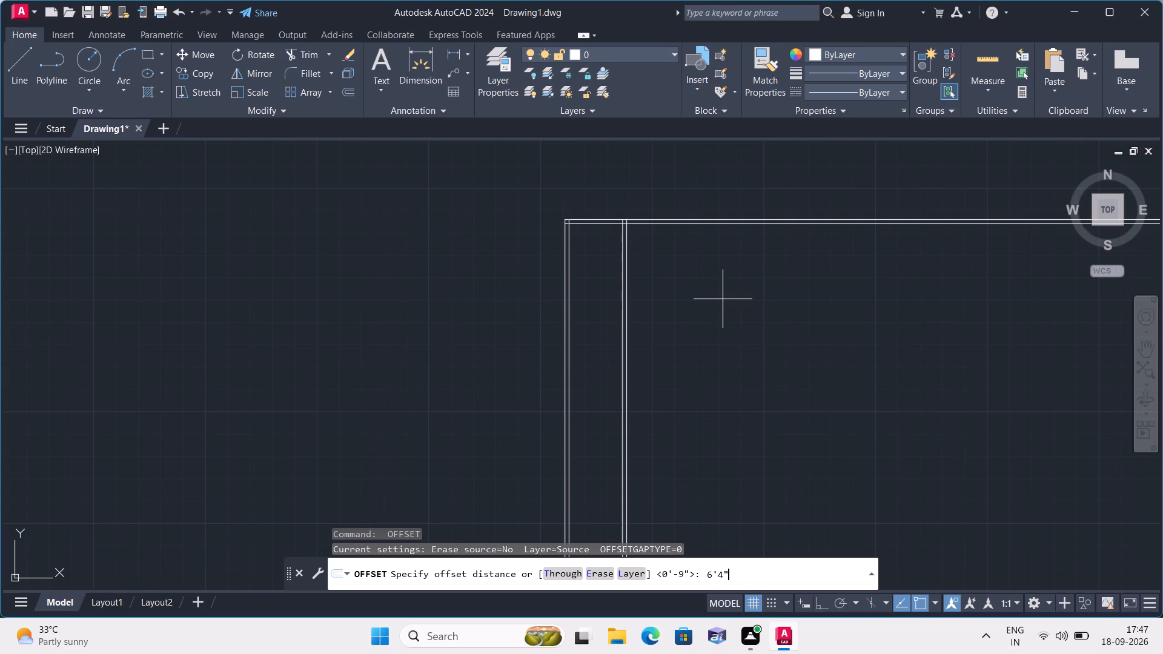
pyautogui.press('space')
pyautogui.click(626, 301)
pyautogui.click(710, 294)
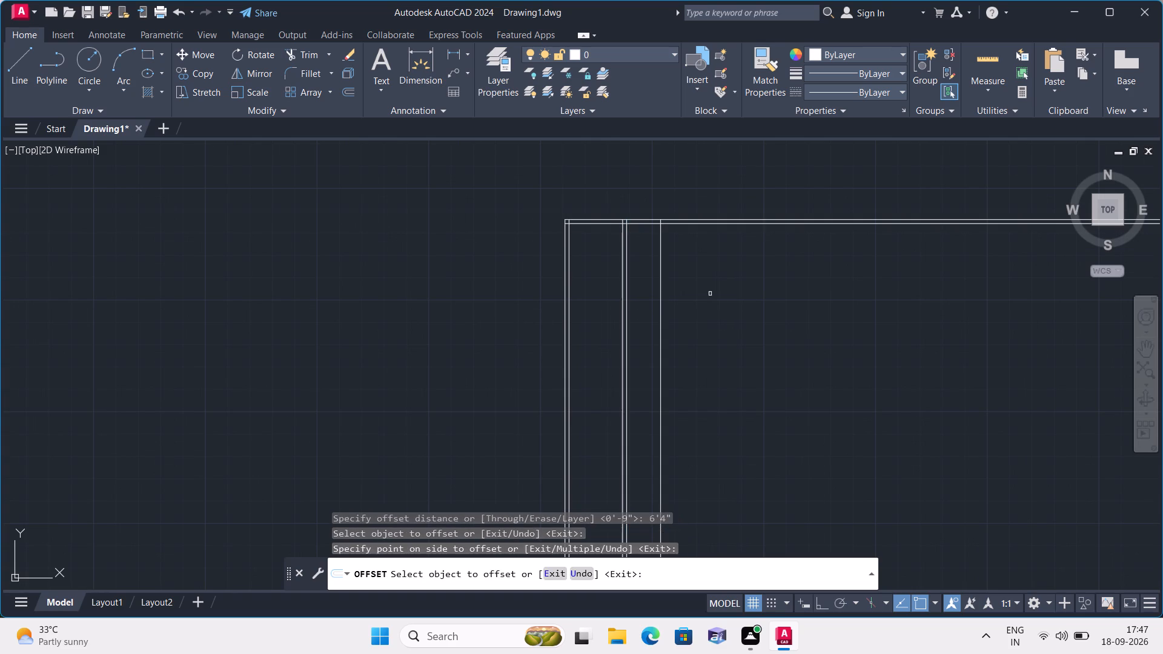
pyautogui.press('space')
# Offset the new vertical line 9" to the right to form the second partition wall.
pyautogui.press('space')
pyautogui.write('9"')
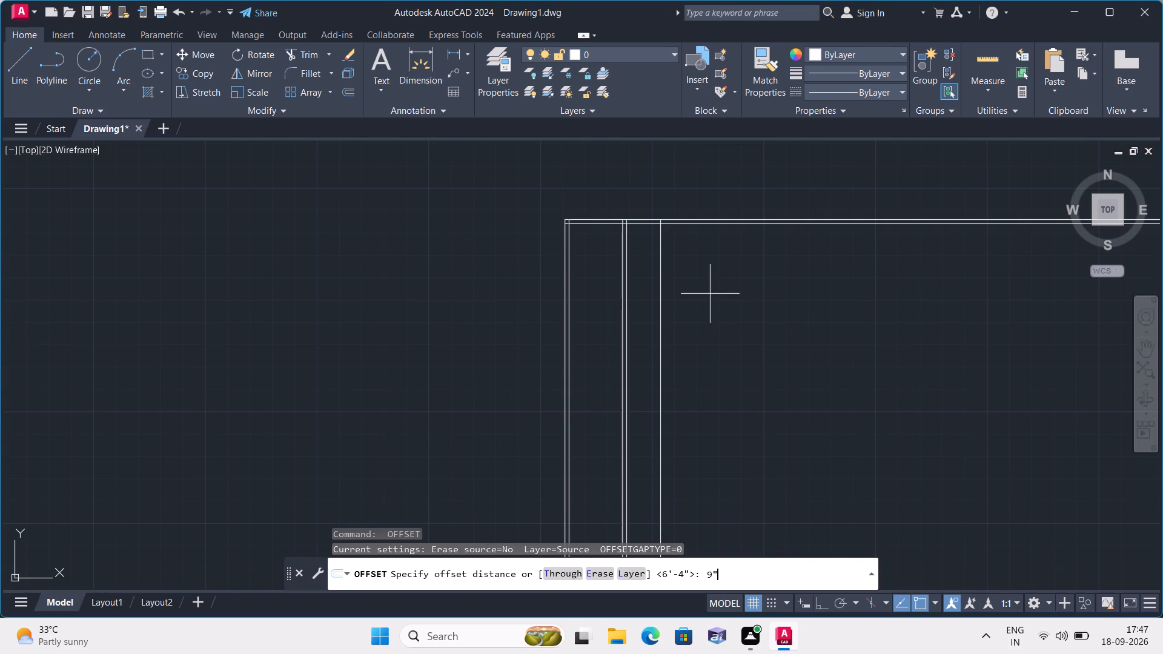
pyautogui.press('space')
pyautogui.click(660, 294)
pyautogui.click(775, 280)
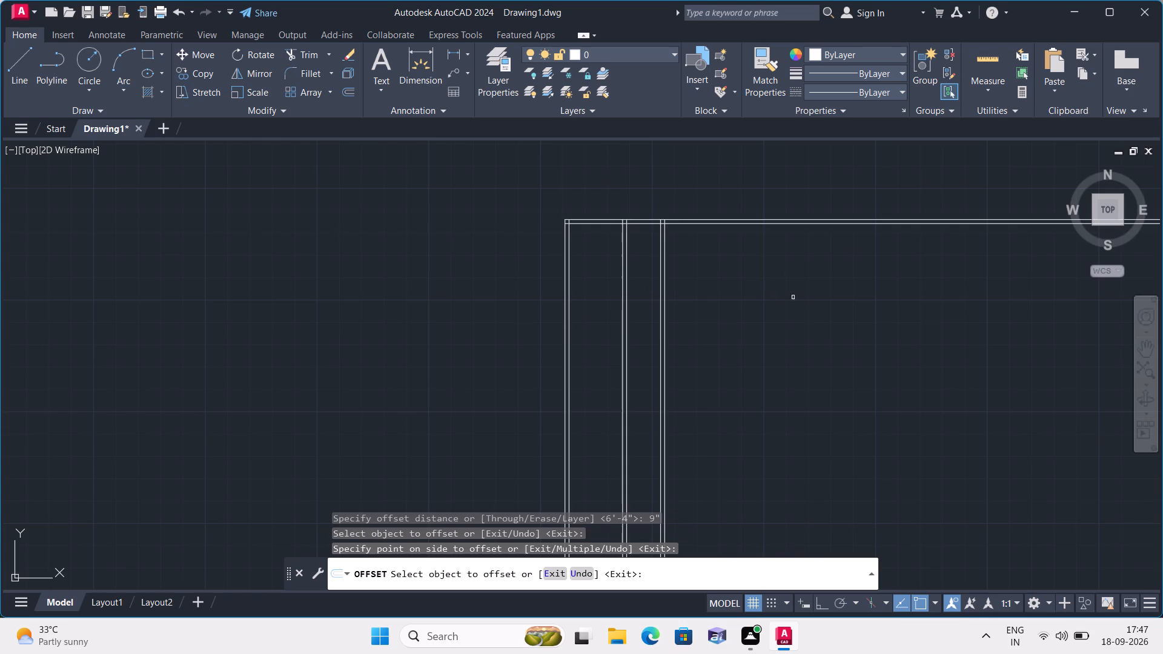
pyautogui.moveTo(811, 315); pyautogui.dragTo(716, 312, button='middle')
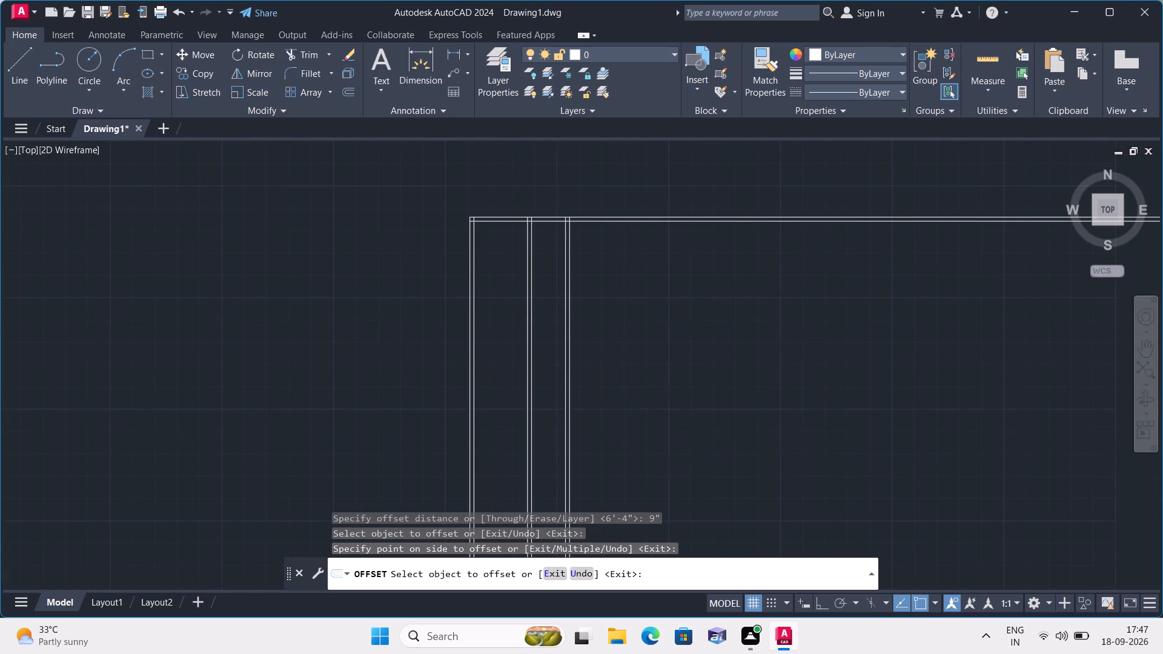
pyautogui.press('space')
# Offset the right line of the second partition wall 10' to the right for the third room's width.
pyautogui.press('space')
pyautogui.write("10'")
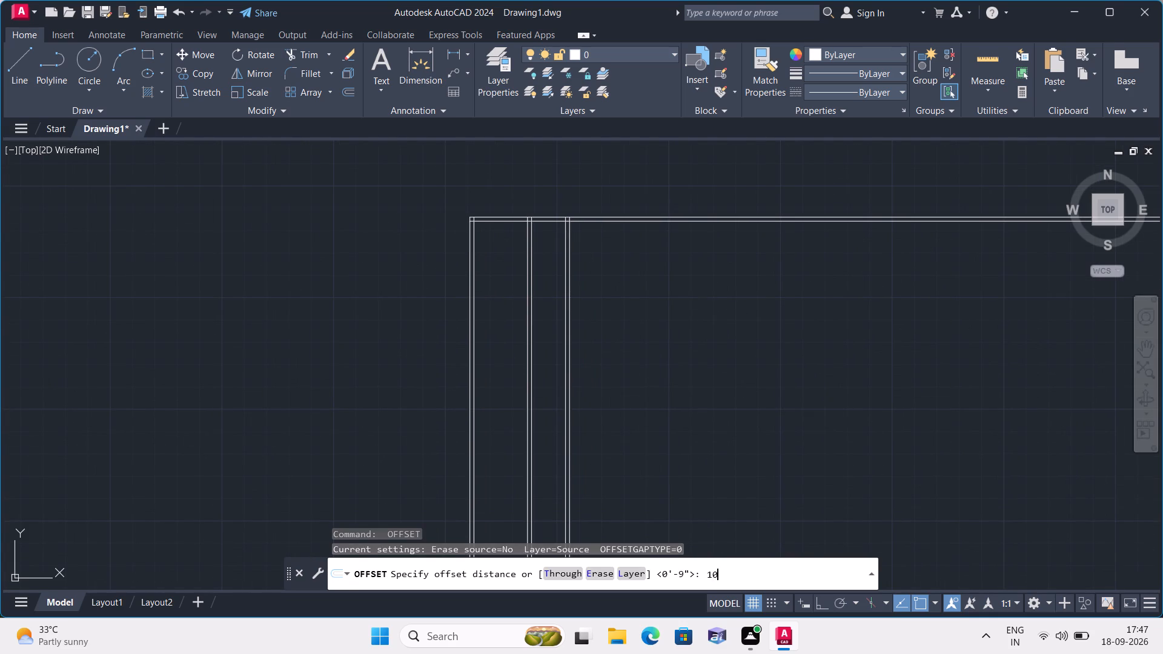
pyautogui.press('space')
pyautogui.scroll(3, 598, 291)
pyautogui.click(475, 246)
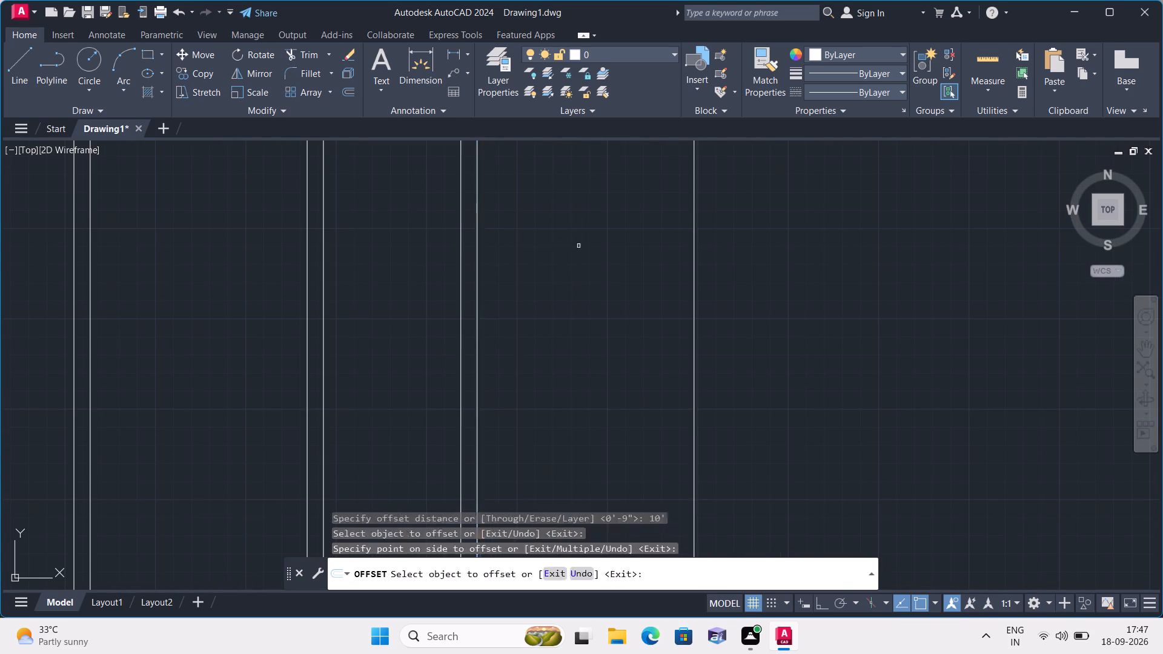
pyautogui.click(578, 246)
pyautogui.scroll(-2, 592, 253)
pyautogui.scroll(-1, 690, 282)
pyautogui.moveTo(695, 283); pyautogui.dragTo(694, 265, button='middle')
pyautogui.press('space')
# Offset the new vertical line 9" to the right to form the right outer wall.
pyautogui.press('space')
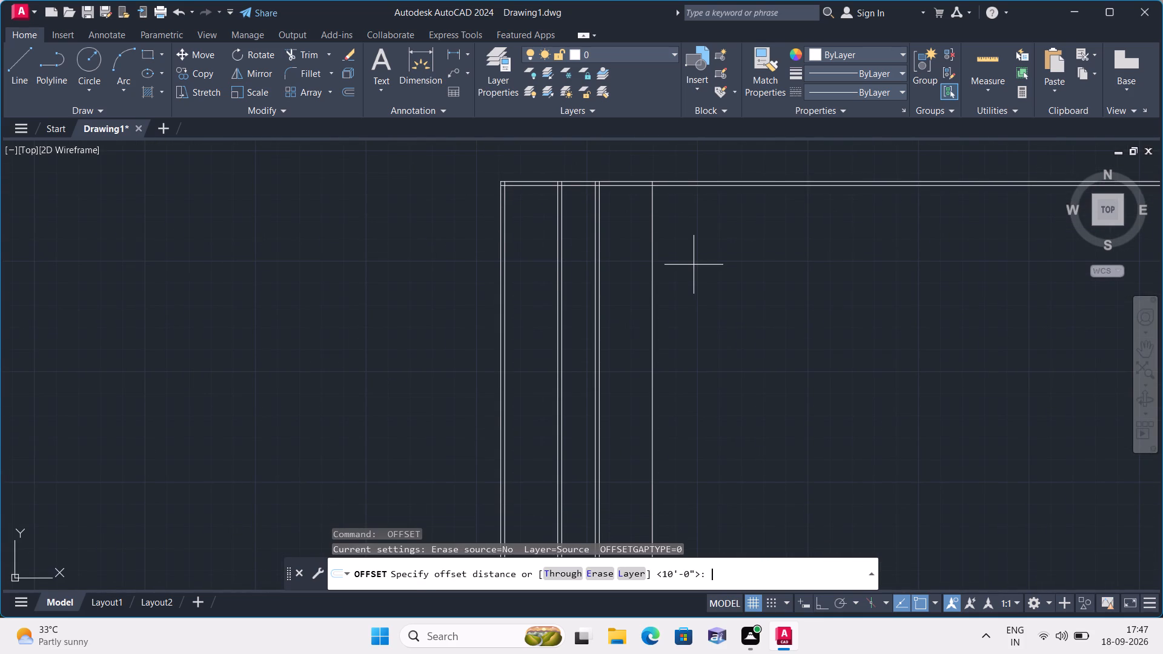
pyautogui.press('9')
pyautogui.write('"')
pyautogui.press('space')
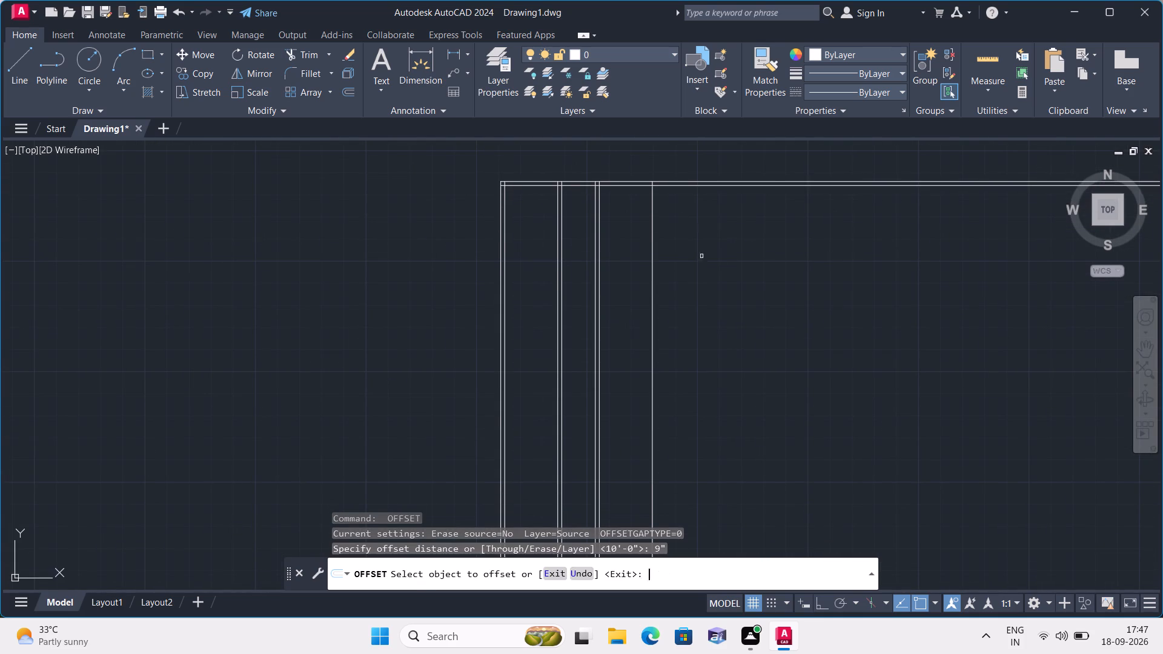
pyautogui.click(653, 255)
pyautogui.click(706, 254)
pyautogui.press('space')
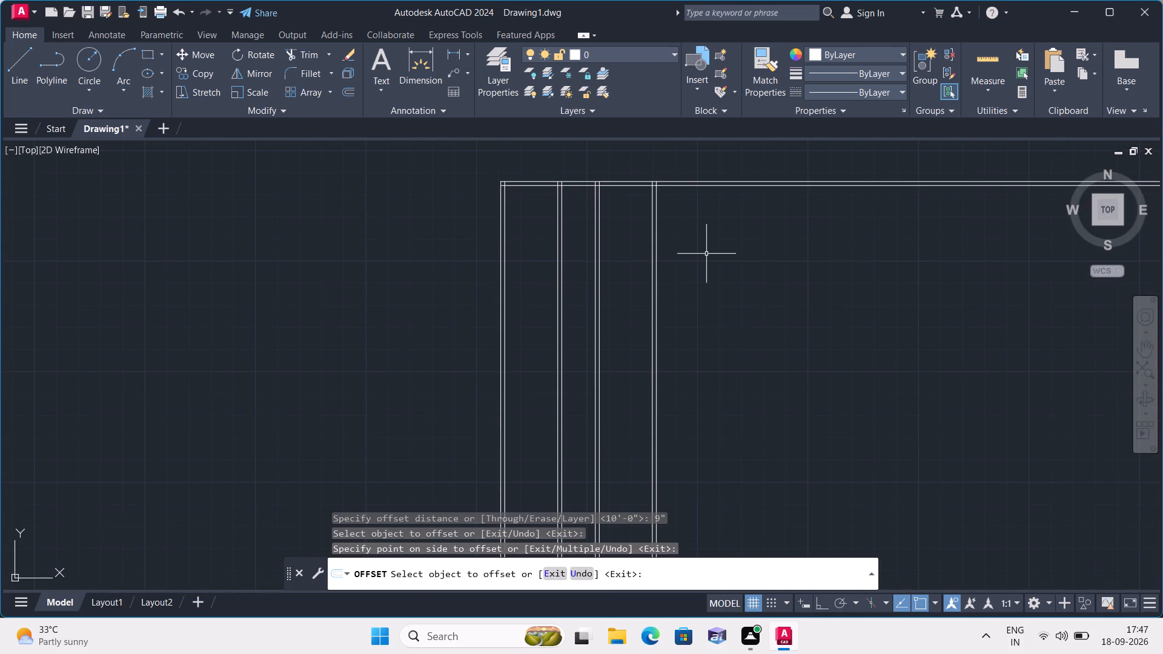
# Trim both top wall lines where they extend beyond the right outer wall.
pyautogui.write('trim')
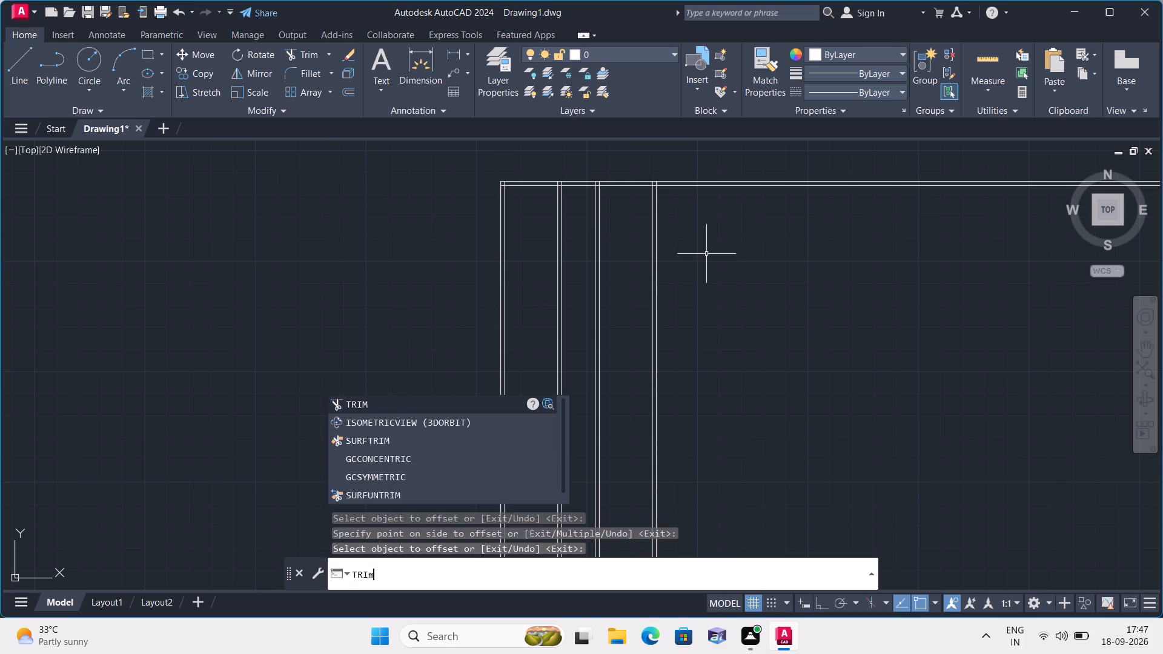
pyautogui.press('space')
pyautogui.click(714, 171)
pyautogui.click(729, 254)
pyautogui.press('Escape')
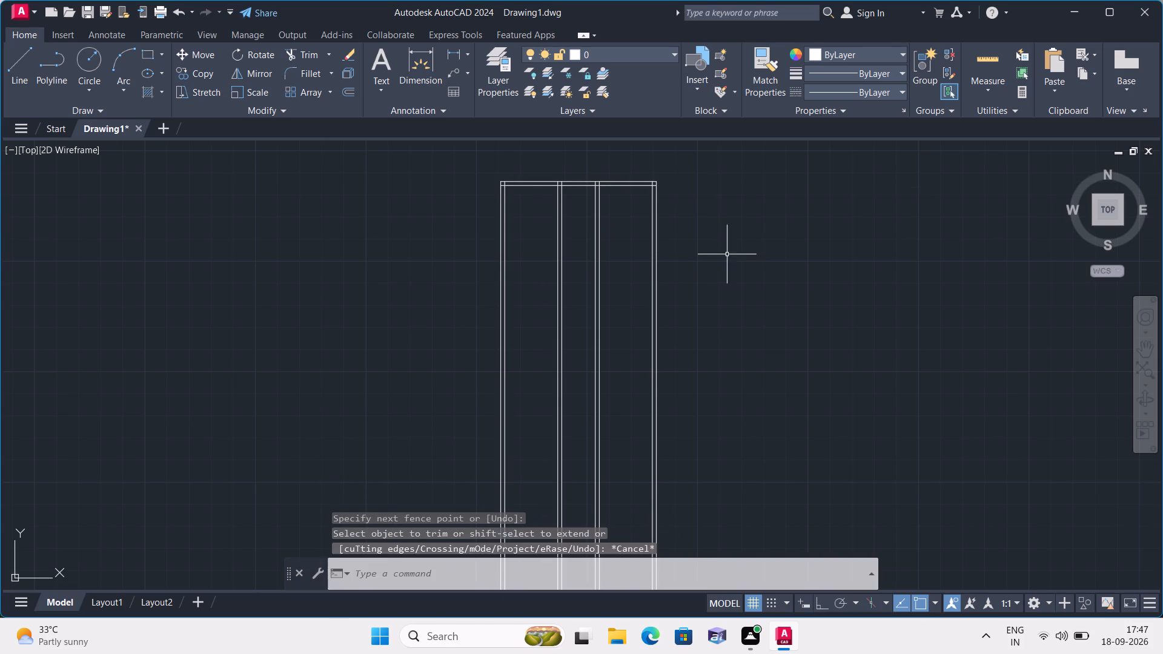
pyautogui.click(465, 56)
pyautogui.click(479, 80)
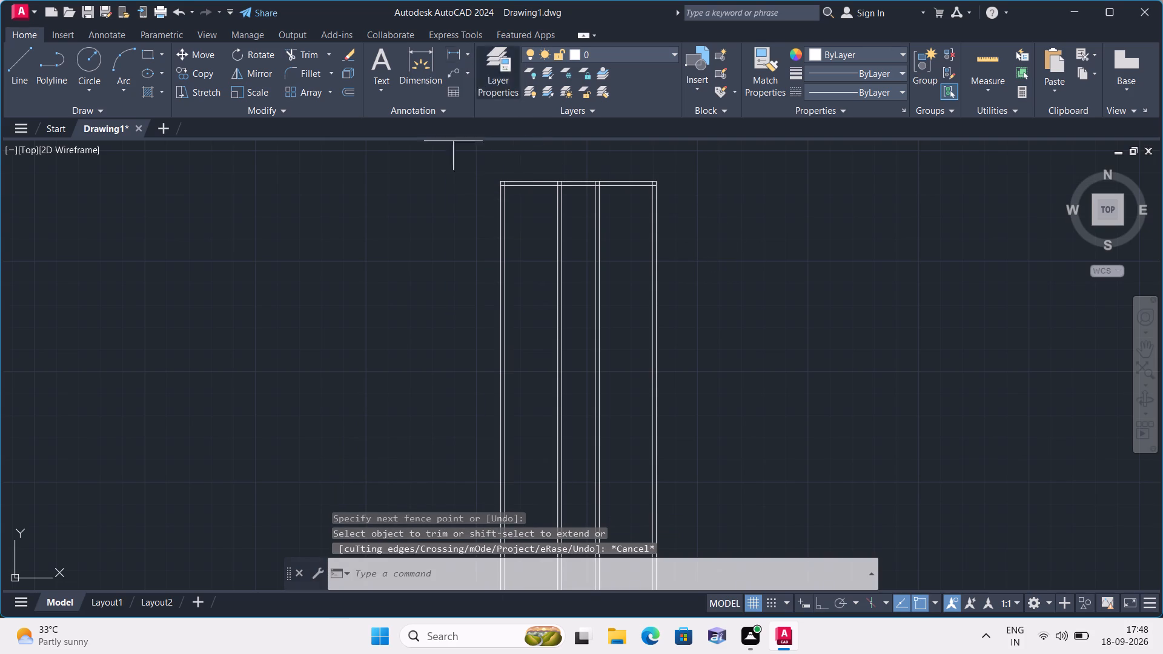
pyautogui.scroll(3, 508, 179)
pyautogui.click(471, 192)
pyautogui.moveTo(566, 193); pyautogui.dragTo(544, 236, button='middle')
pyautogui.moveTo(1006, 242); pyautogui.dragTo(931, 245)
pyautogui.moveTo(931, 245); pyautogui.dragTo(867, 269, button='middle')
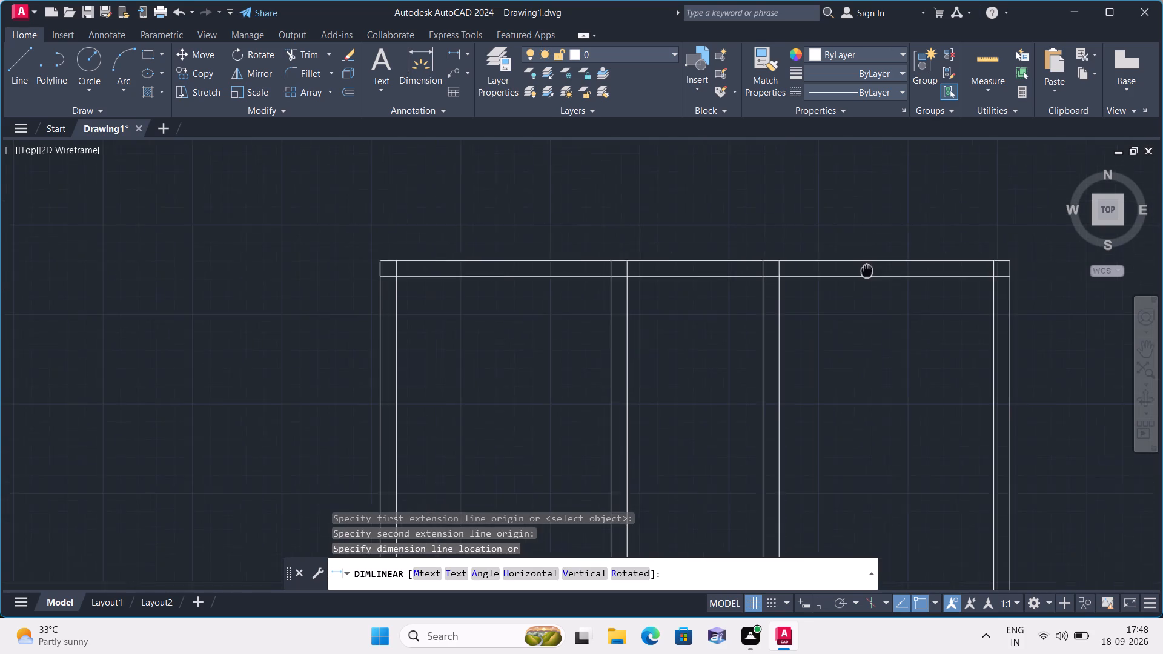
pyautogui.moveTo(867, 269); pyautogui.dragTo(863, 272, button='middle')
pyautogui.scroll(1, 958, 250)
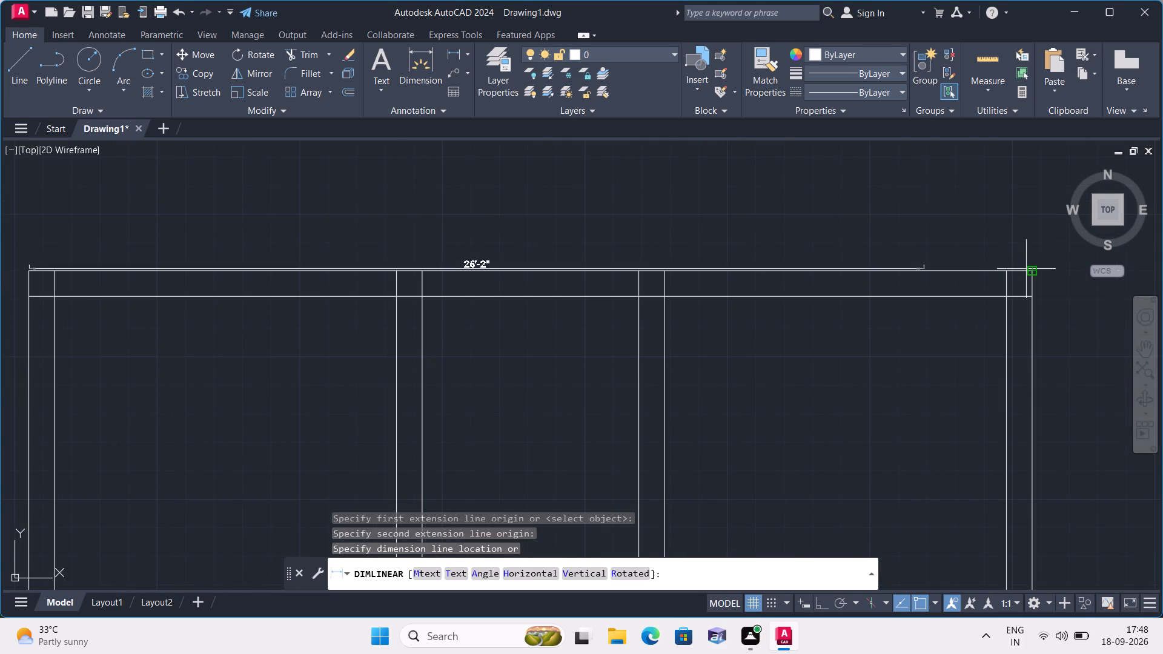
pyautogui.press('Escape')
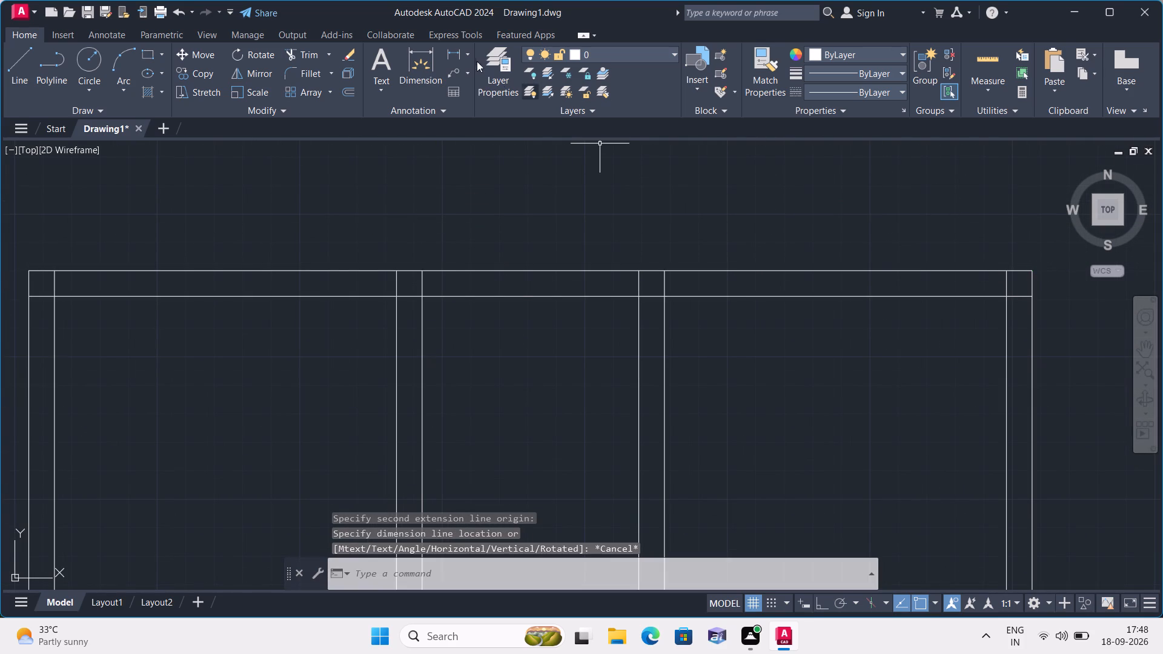
# Add a linear dimension above the top wall, spanning from the plan's upper-left outer corner to its upper-right outer corner.
pyautogui.click(464, 53)
pyautogui.click(489, 76)
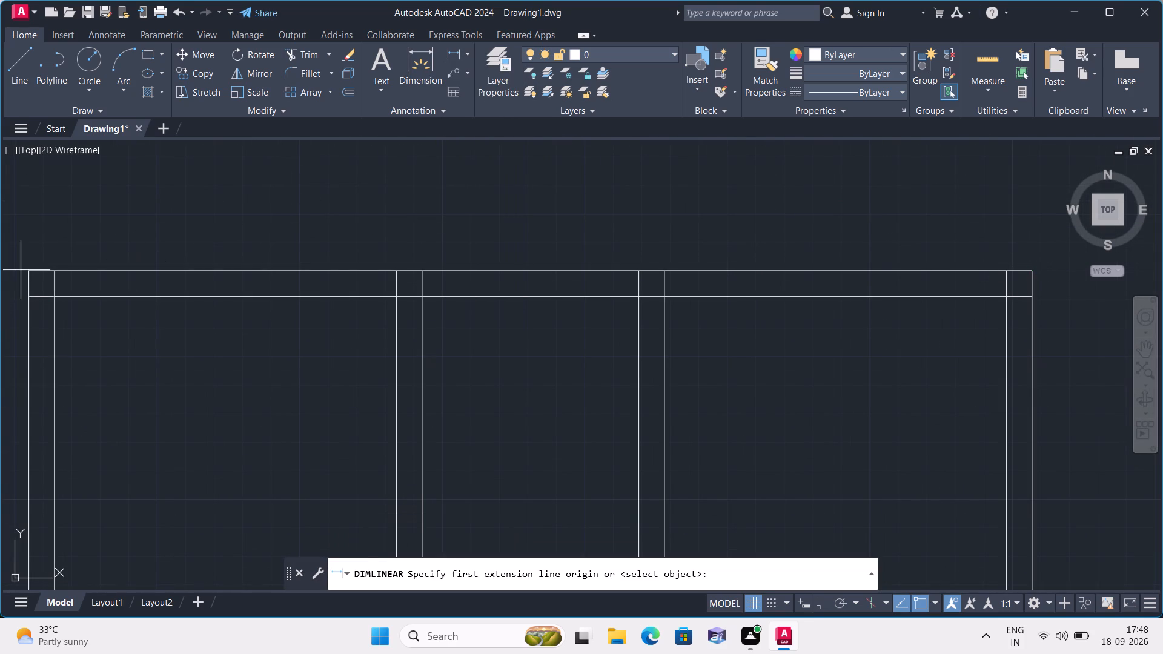
pyautogui.click(22, 268)
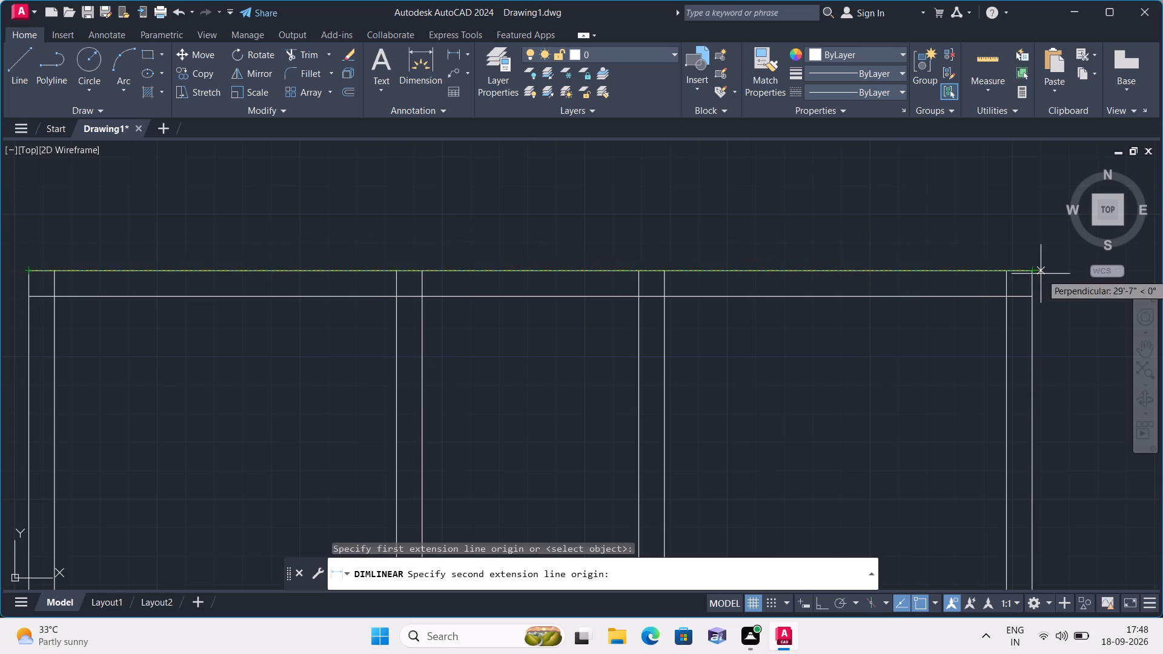
pyautogui.click(1033, 269)
pyautogui.click(1009, 241)
# Override the overall width dimension's text with 28'.
pyautogui.scroll(3, 478, 246)
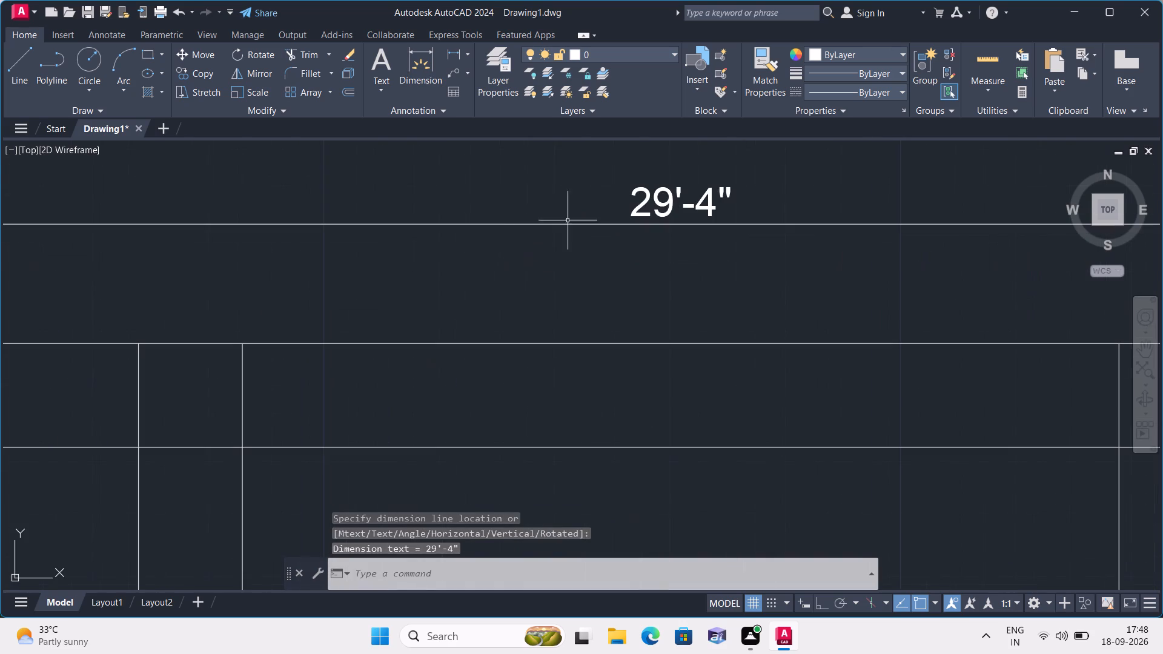
pyautogui.doubleClick(668, 196)
pyautogui.click(668, 197)
pyautogui.doubleClick(687, 204)
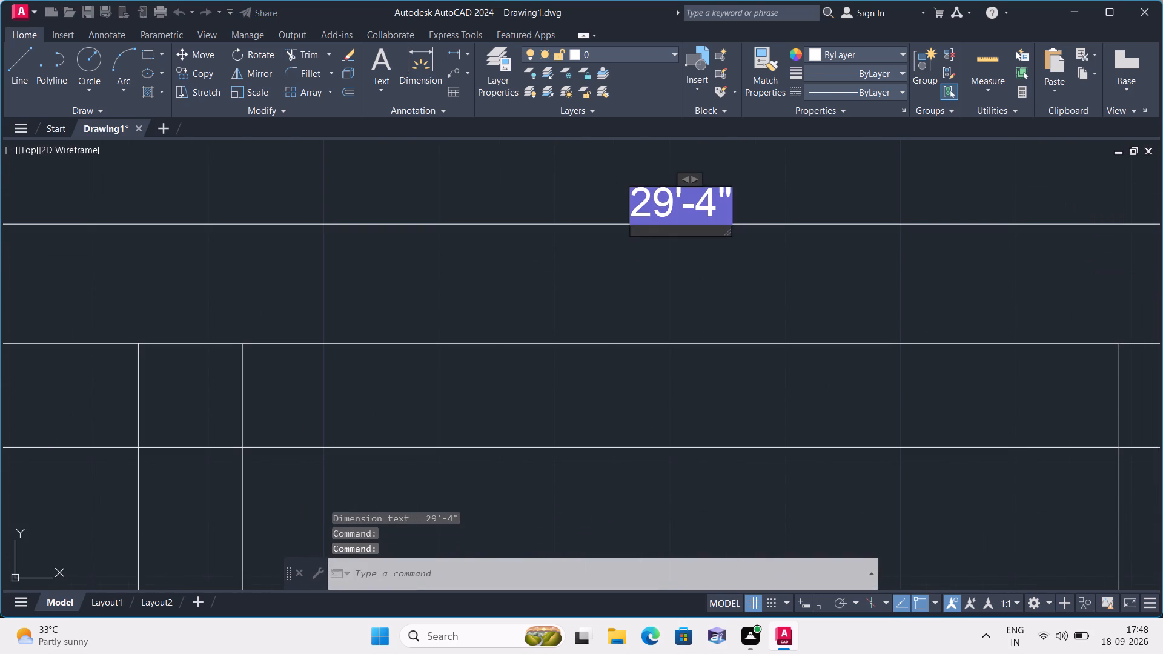
pyautogui.press('BackSpace')
pyautogui.write('25')
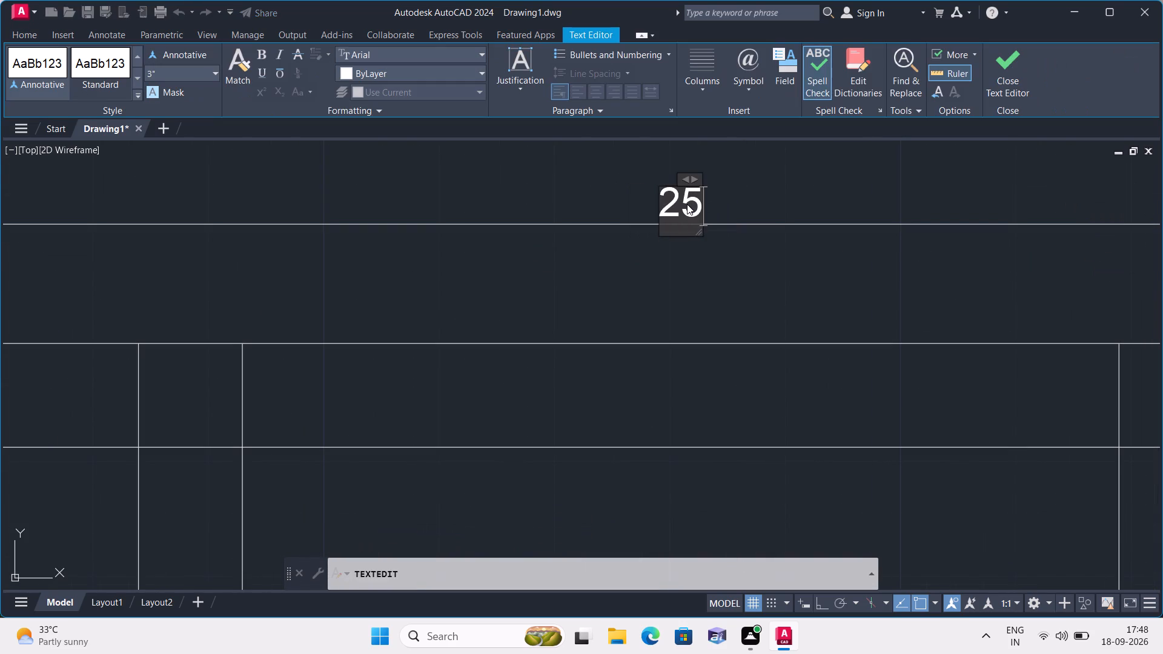
pyautogui.press('BackSpace')
pyautogui.write("8'")
pyautogui.click(731, 246)
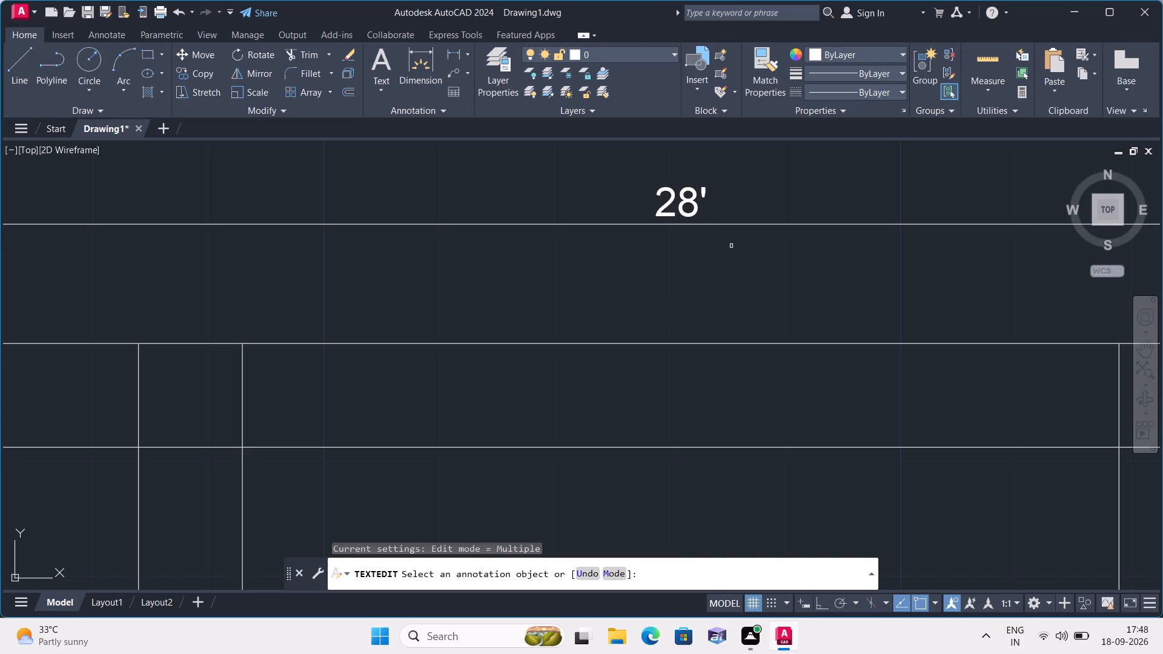
pyautogui.press('Escape')
# Offset the inner line of the top wall 11'5" downward for the depth of the upper rooms.
pyautogui.scroll(-3, 731, 246)
pyautogui.moveTo(732, 328); pyautogui.dragTo(693, 253, button='middle')
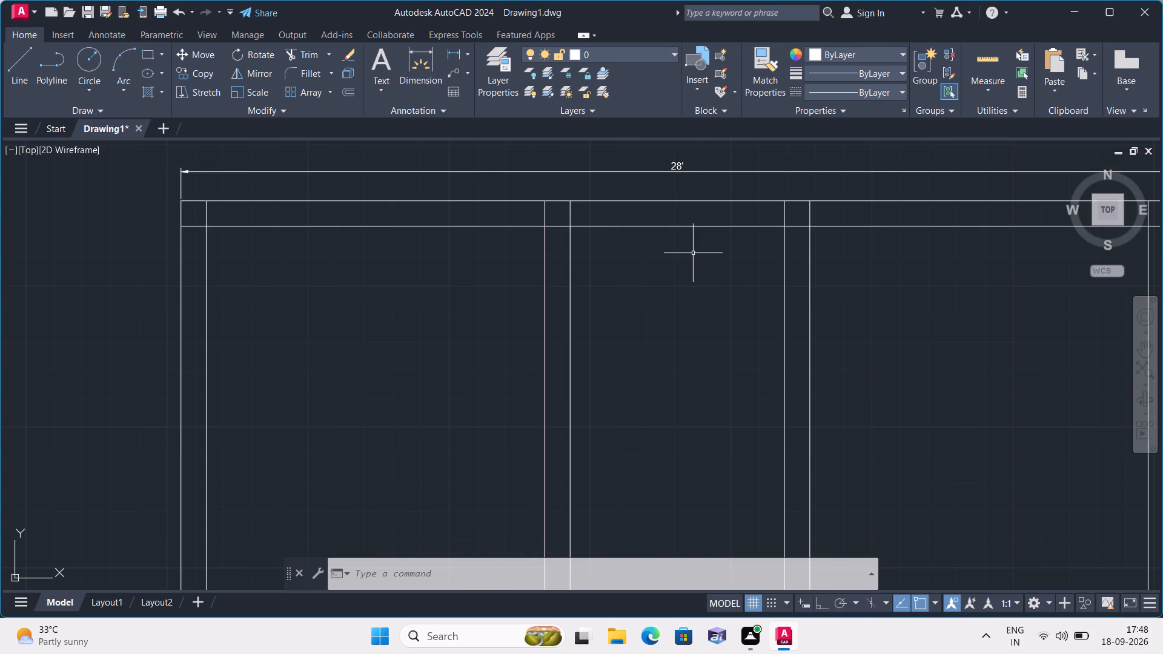
pyautogui.scroll(-1, 694, 259)
pyautogui.moveTo(683, 284); pyautogui.dragTo(574, 210, button='middle')
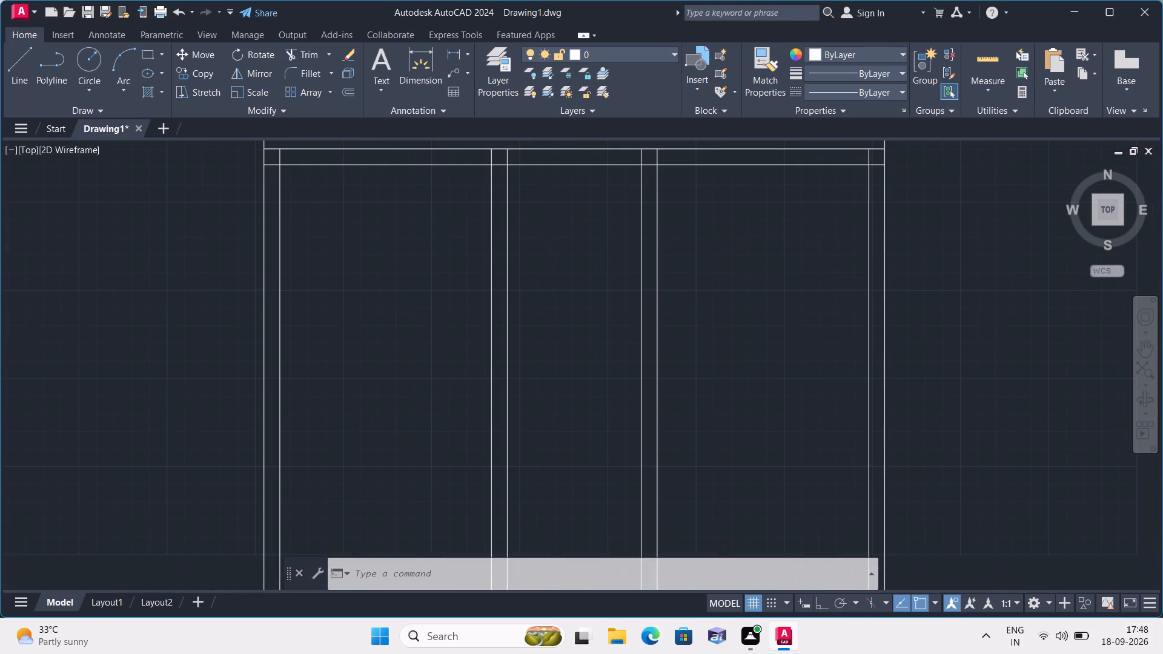
pyautogui.scroll(-1, 577, 228)
pyautogui.moveTo(562, 251); pyautogui.dragTo(562, 252, button='middle')
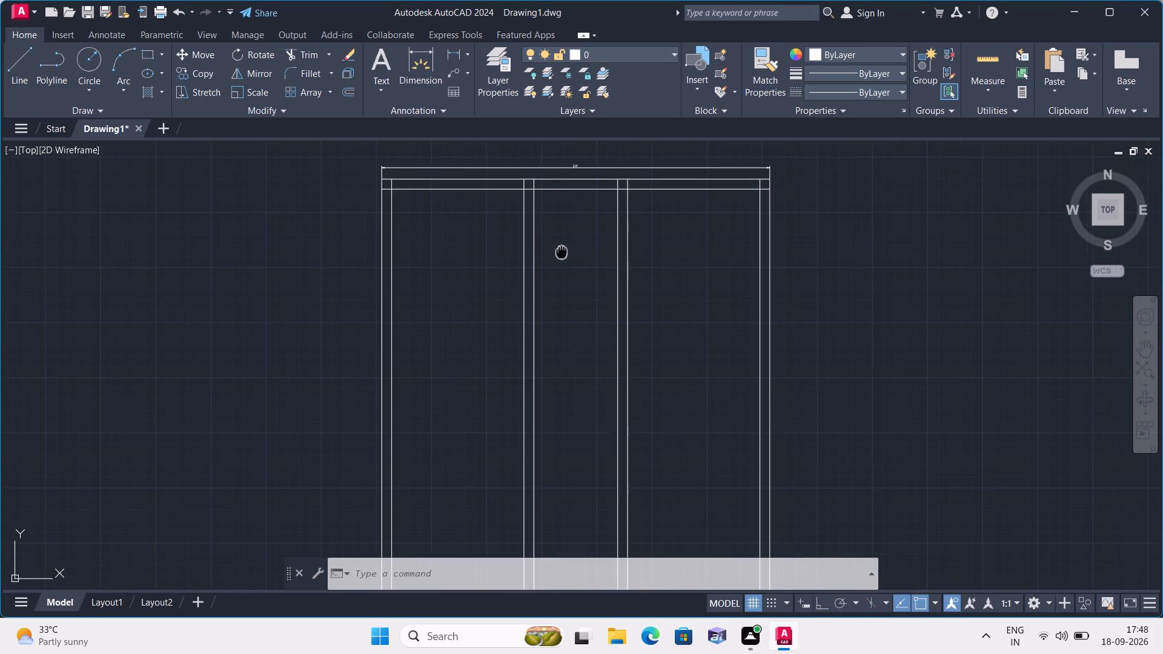
pyautogui.moveTo(562, 252); pyautogui.dragTo(565, 200, button='middle')
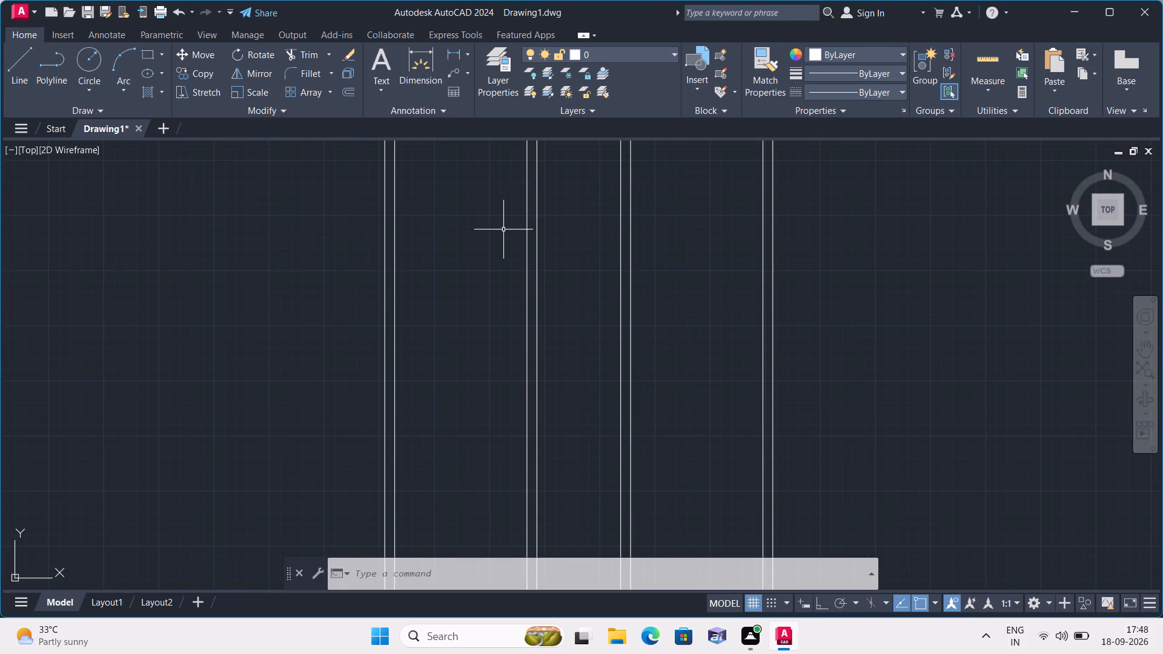
pyautogui.write('offset')
pyautogui.press('space')
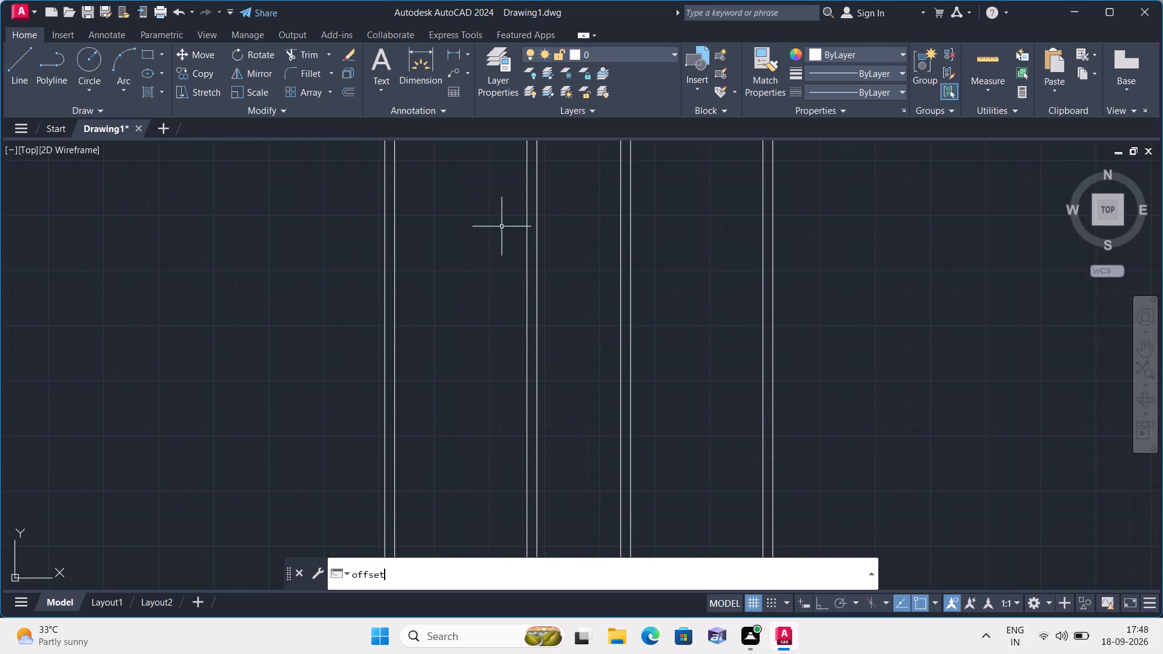
pyautogui.write('11')
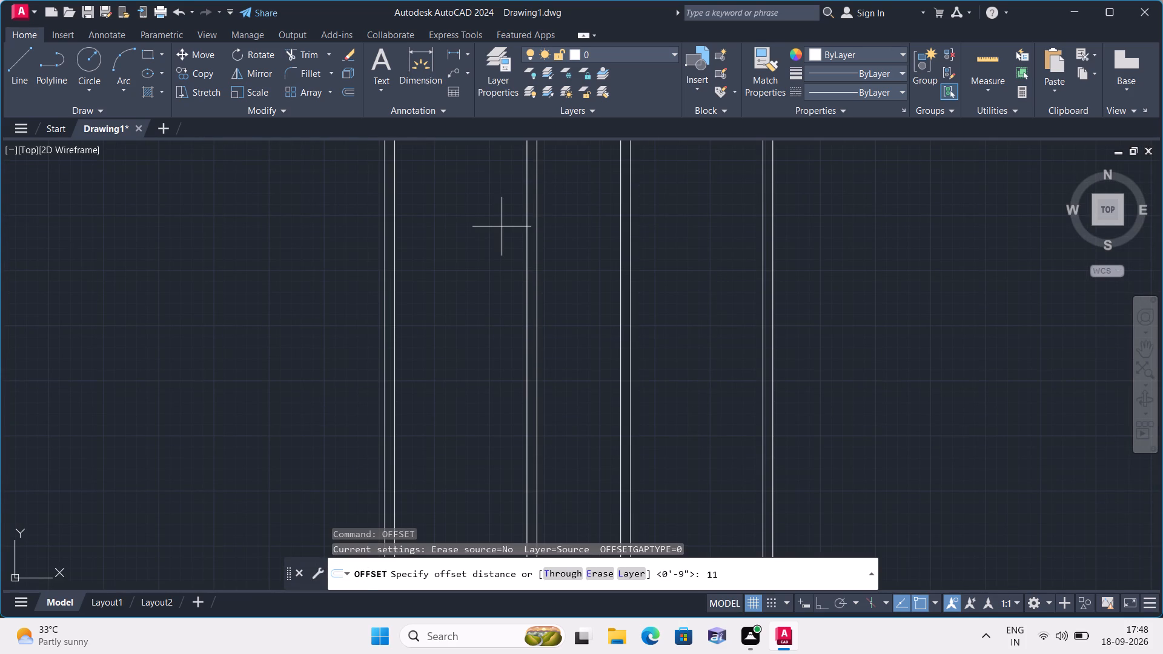
pyautogui.write('\'5"')
pyautogui.press('space')
pyautogui.moveTo(482, 245); pyautogui.dragTo(470, 355, button='middle')
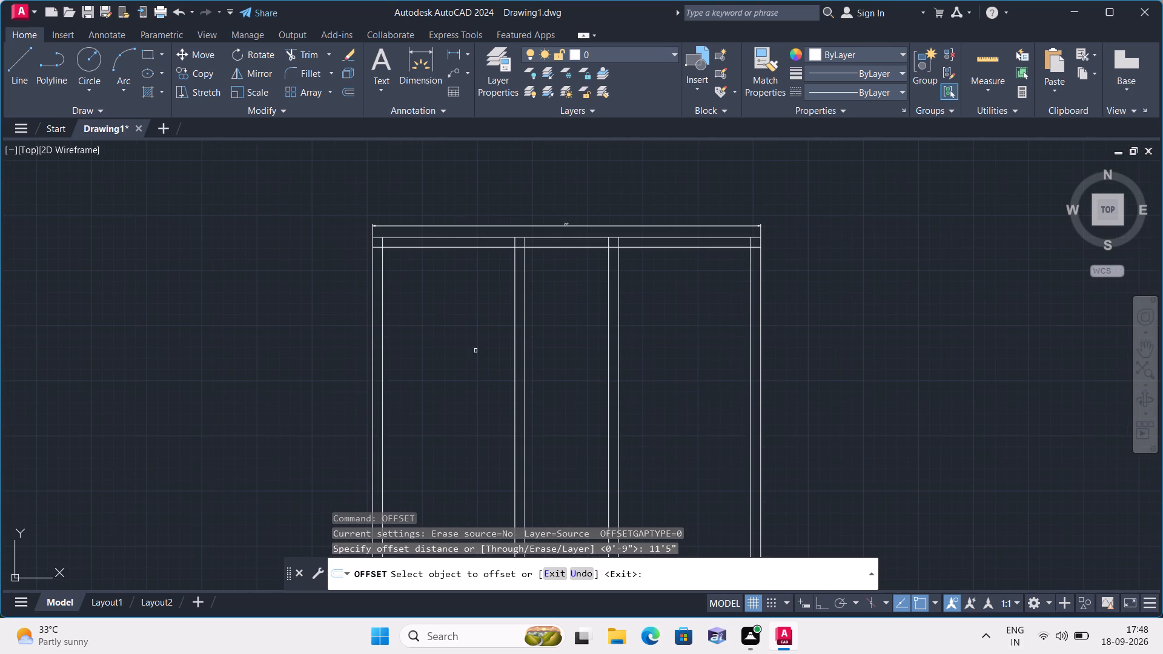
pyautogui.scroll(1, 488, 265)
pyautogui.click(488, 237)
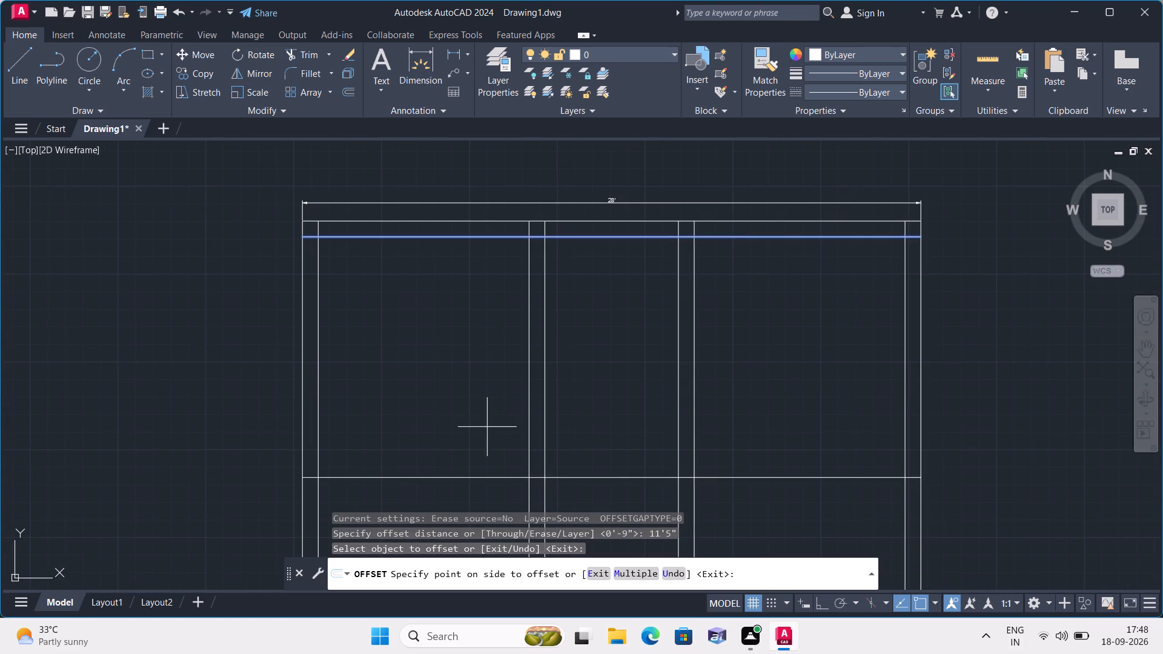
pyautogui.click(487, 427)
pyautogui.moveTo(487, 427); pyautogui.dragTo(486, 315, button='middle')
pyautogui.press('space')
# Offset the horizontal line below the upper rooms 9" downward to form a wall.
pyautogui.press('space')
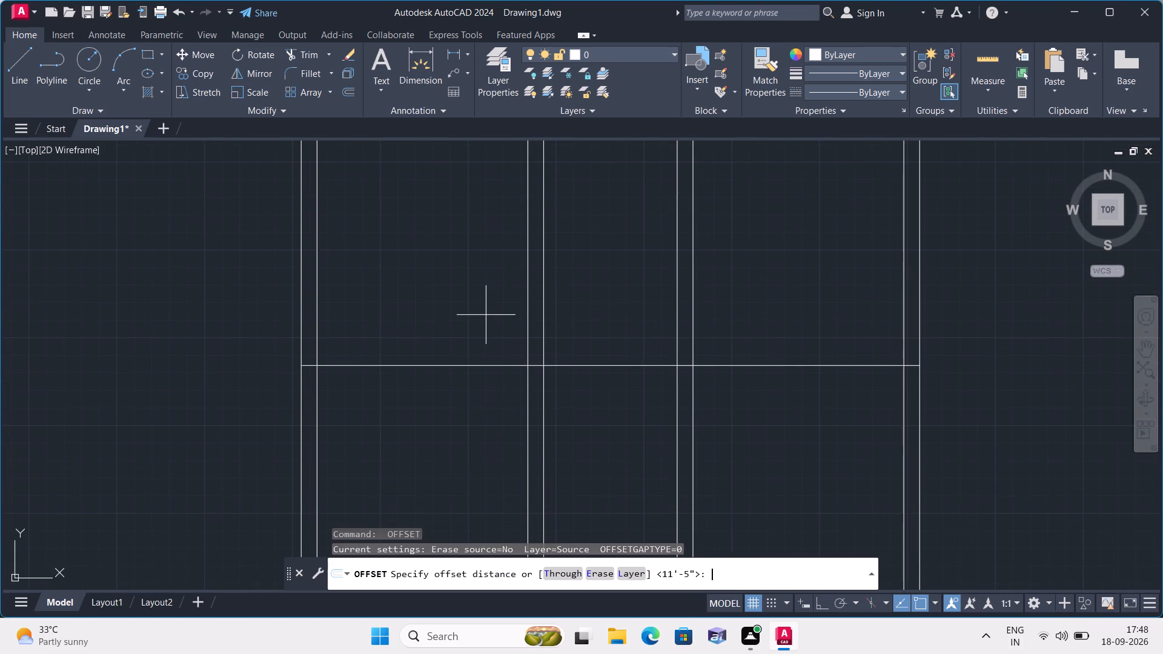
pyautogui.write('9"')
pyautogui.press('space')
pyautogui.click(491, 367)
pyautogui.click(512, 421)
pyautogui.moveTo(511, 424); pyautogui.dragTo(500, 418, button='middle')
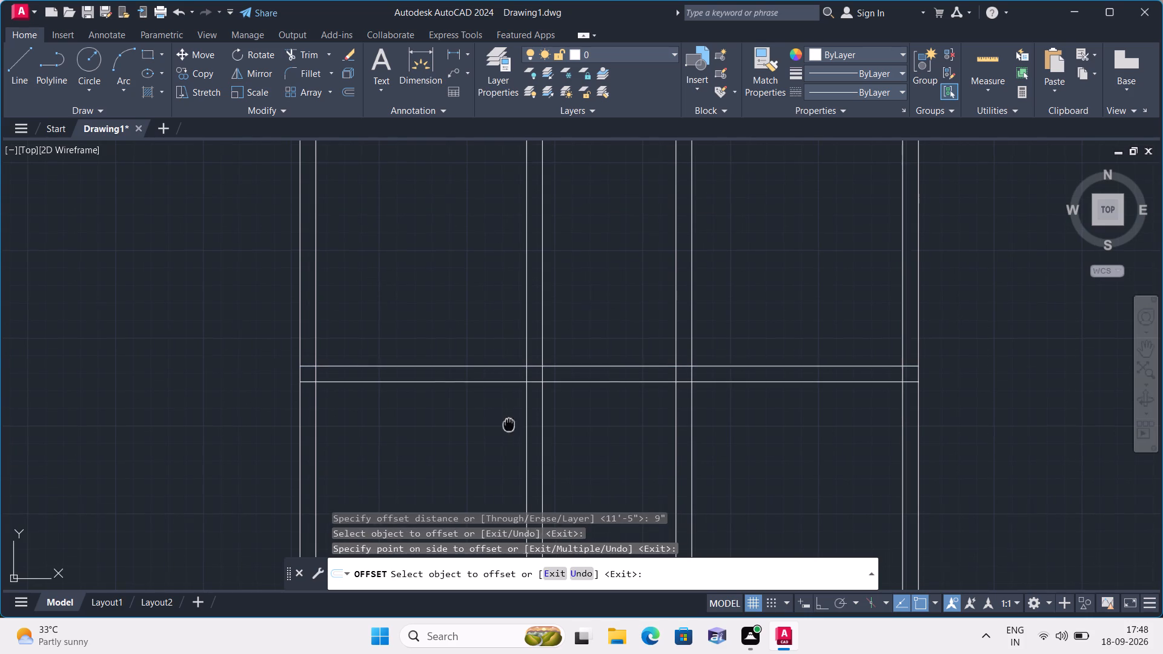
pyautogui.moveTo(500, 418); pyautogui.dragTo(528, 280, button='middle')
pyautogui.scroll(-1, 528, 285)
pyautogui.press('space')
# Offset the lower line of that new horizontal wall 5'4" downward for the depth of the middle band.
pyautogui.press('space')
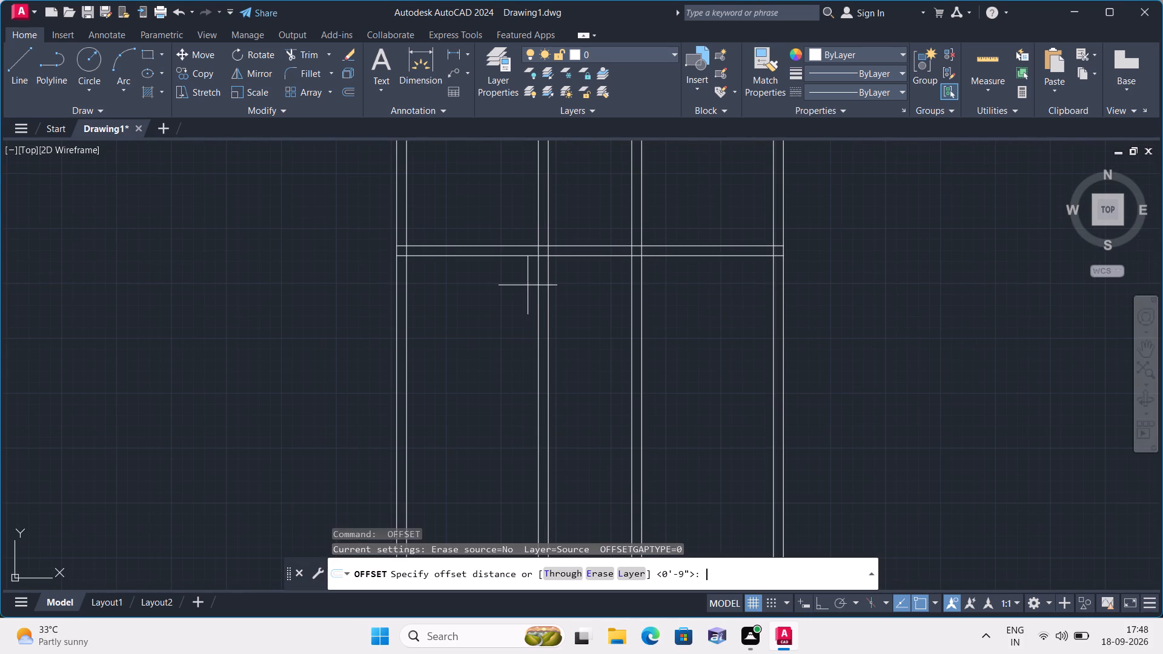
pyautogui.write("5'4")
pyautogui.hotkey('shift', '"')
pyautogui.press('space')
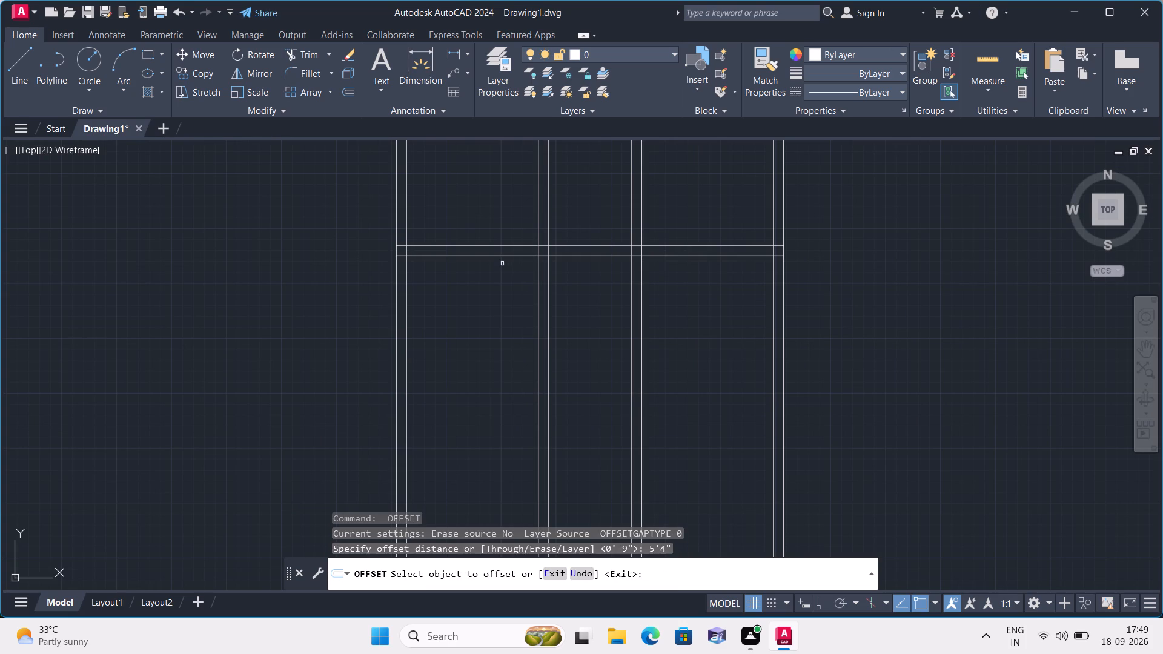
pyautogui.click(502, 259)
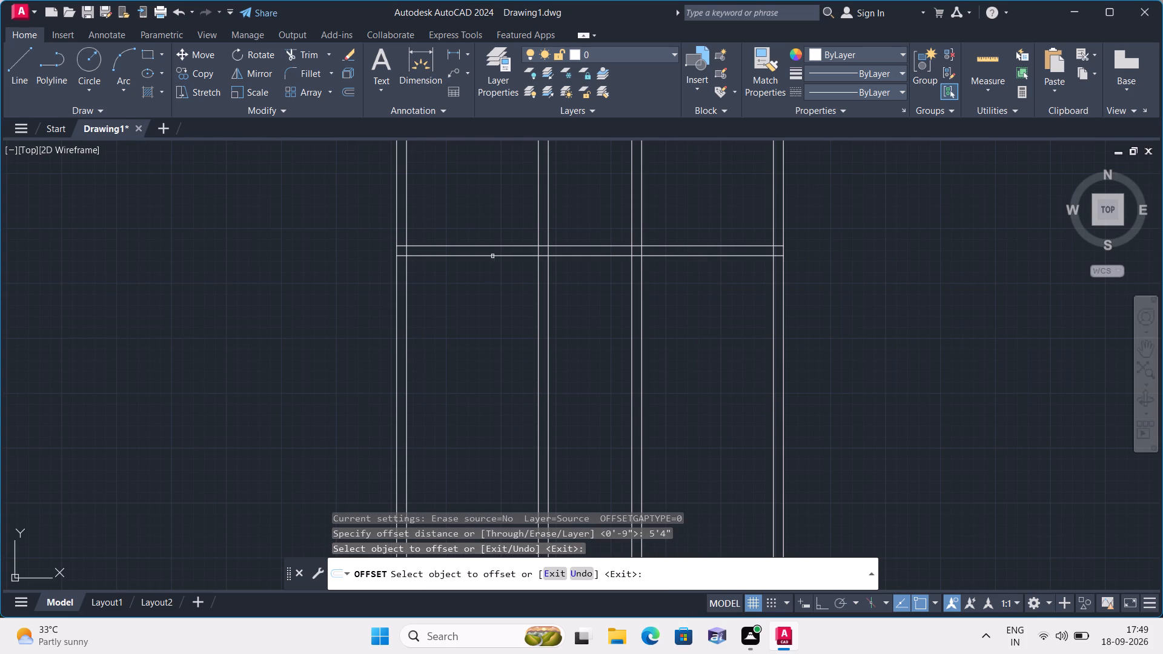
pyautogui.click(492, 256)
pyautogui.click(478, 358)
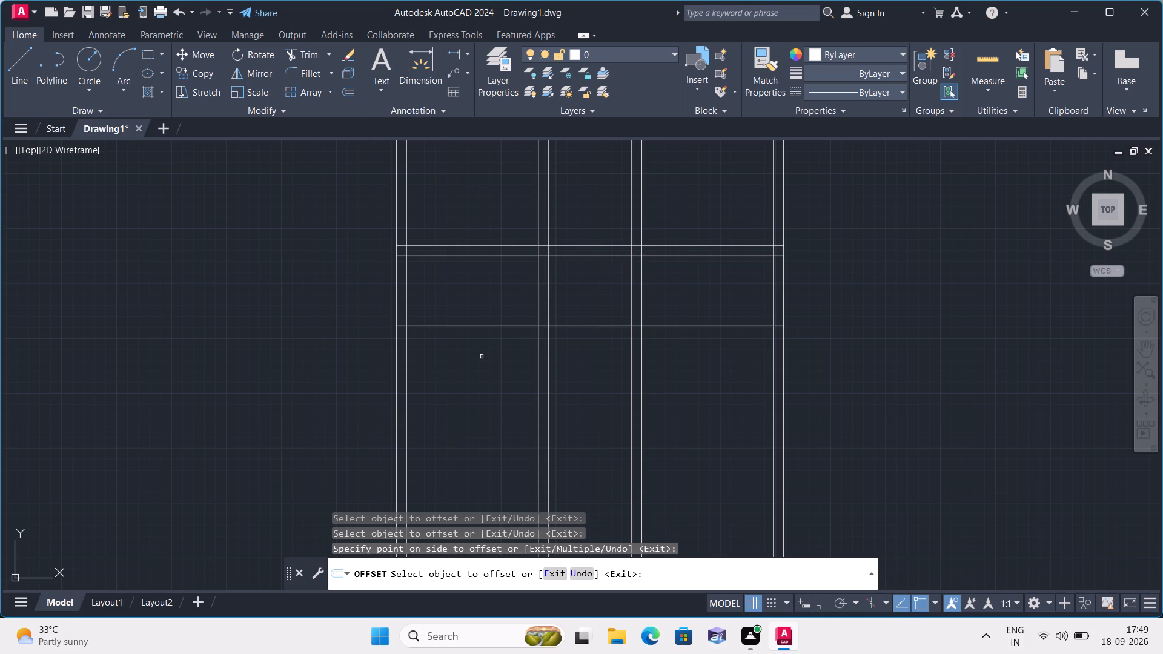
pyautogui.press('space')
# Offset the line at the bottom of the middle band 9" downward to form the second horizontal wall.
pyautogui.press('space')
pyautogui.write('9"')
pyautogui.press('space')
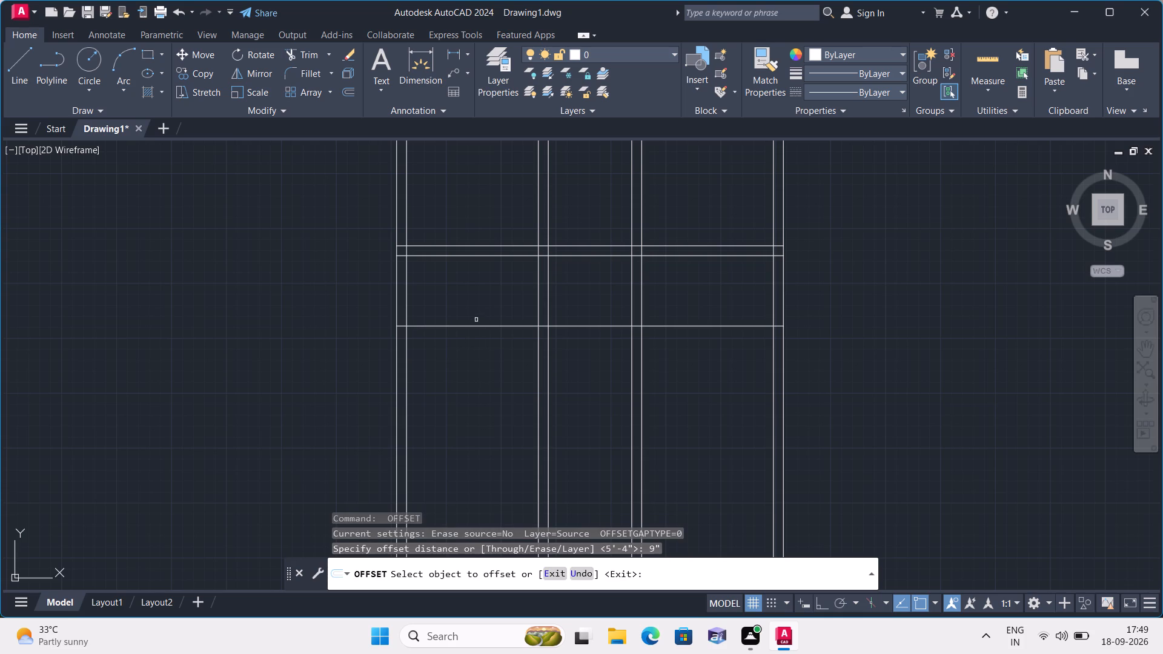
pyautogui.click(476, 325)
pyautogui.click(464, 377)
pyautogui.moveTo(486, 392); pyautogui.dragTo(504, 259, button='middle')
pyautogui.scroll(-1, 504, 259)
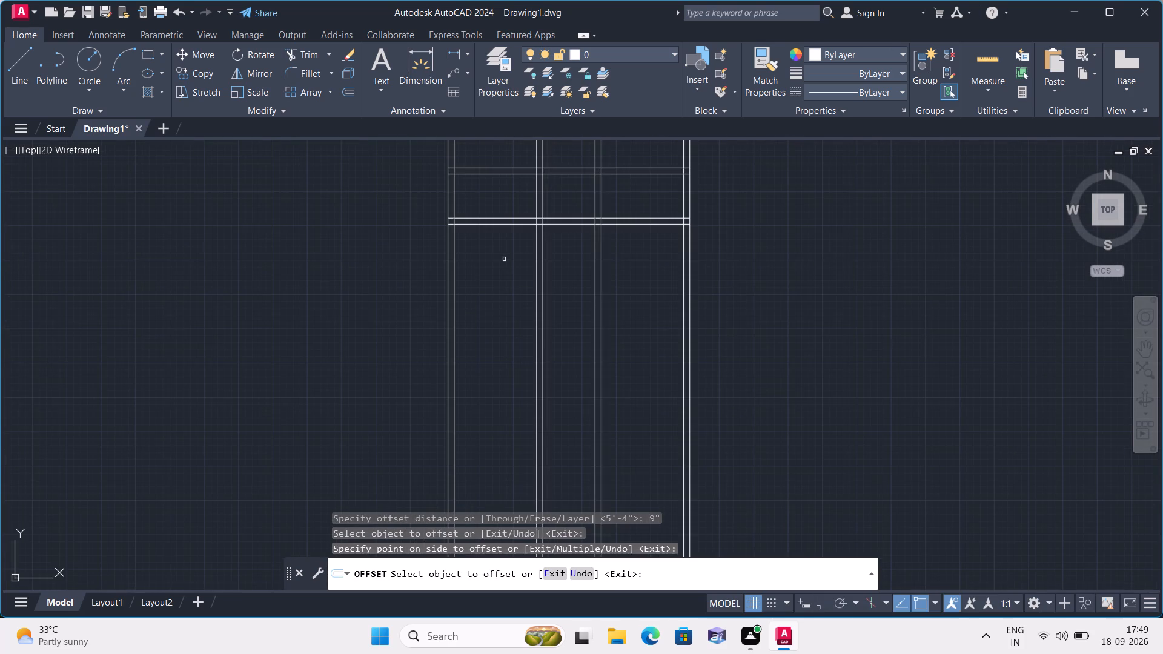
pyautogui.moveTo(504, 263); pyautogui.dragTo(507, 322, button='middle')
pyautogui.press('space')
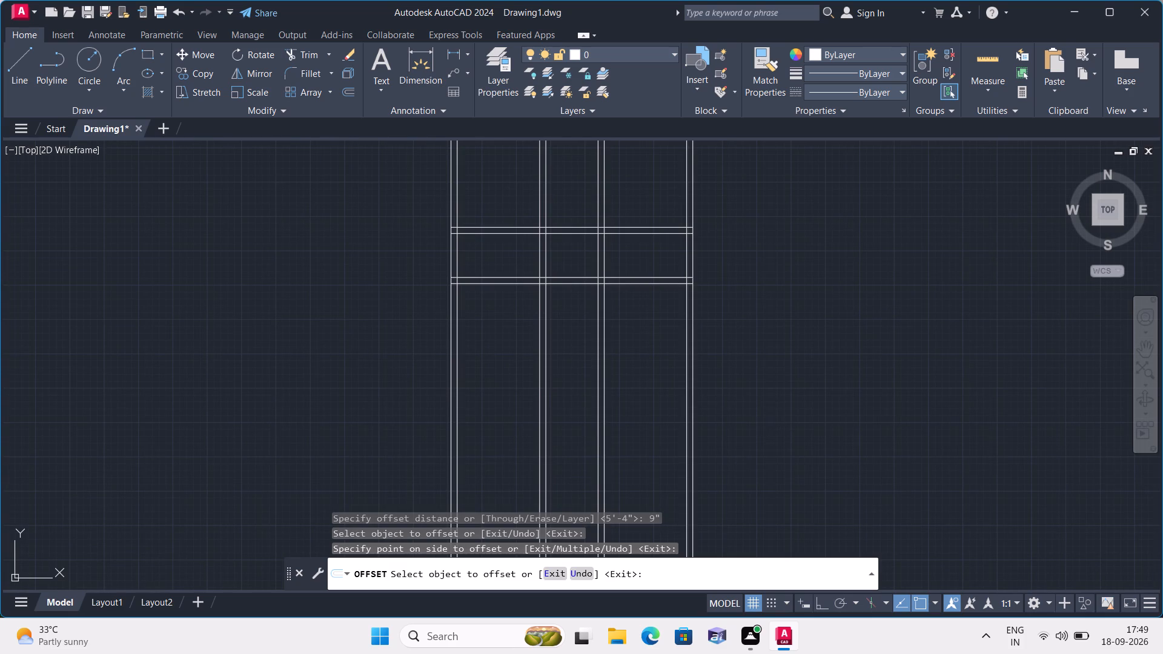
# Offset the lower line of the second horizontal wall 10' downward for the depth of the lower rooms.
pyautogui.press('space')
pyautogui.write("10'")
pyautogui.press('space')
pyautogui.click(520, 282)
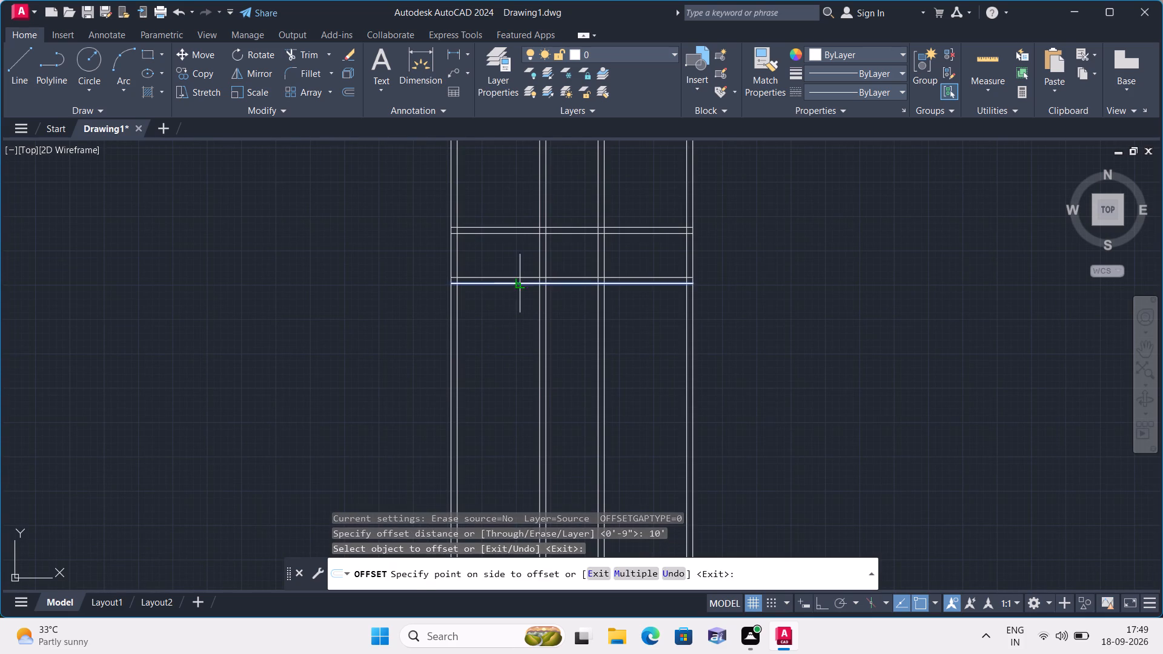
pyautogui.click(509, 366)
pyautogui.press('space')
# Offset the lowest horizontal line 9" downward to form the bottom outer wall.
pyautogui.press('space')
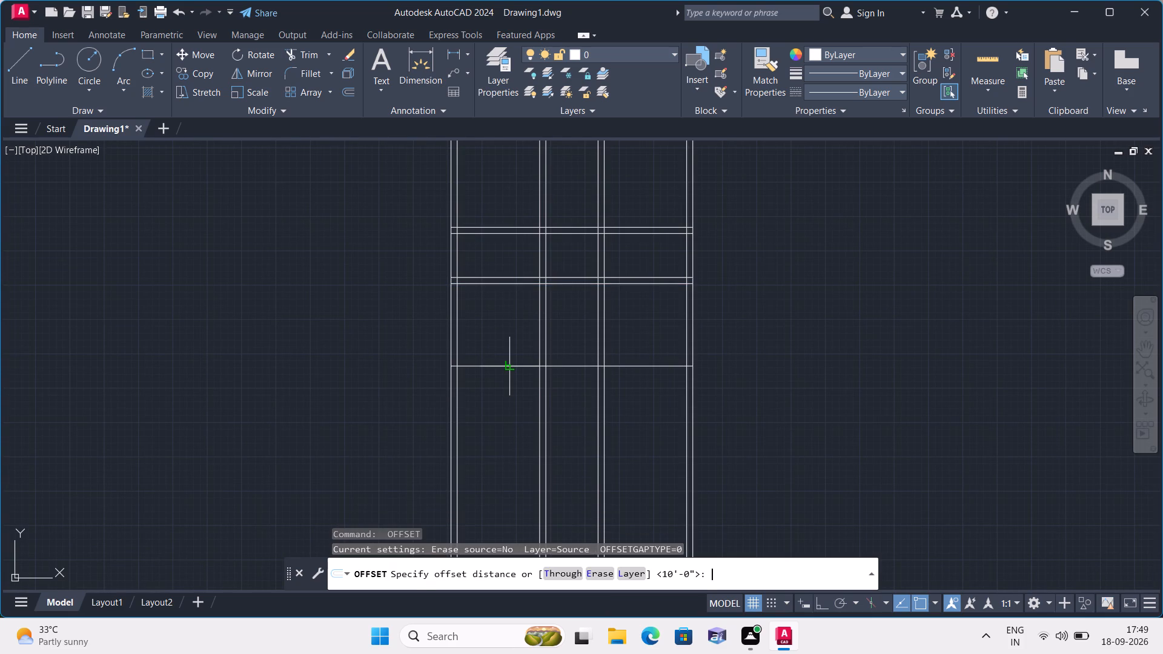
pyautogui.write('9"')
pyautogui.press('space')
pyautogui.click(509, 366)
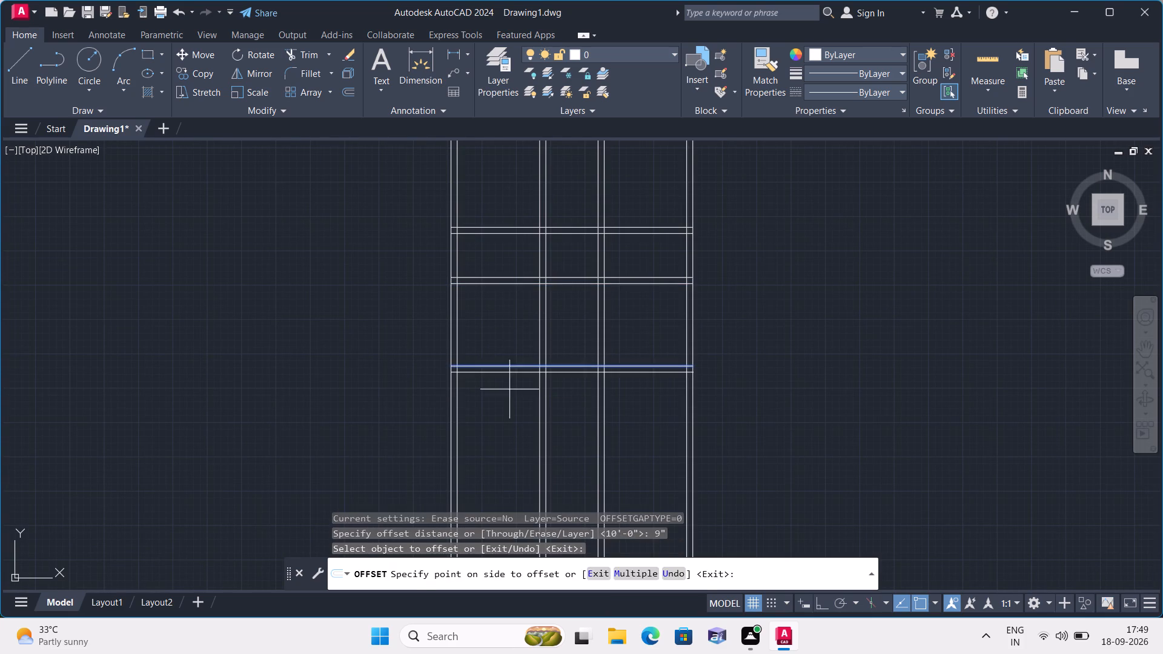
pyautogui.click(509, 396)
pyautogui.press('Escape')
# Trim all vertical wall lines where they extend below the bottom outer wall.
pyautogui.write('trim')
pyautogui.press('space')
pyautogui.click(417, 426)
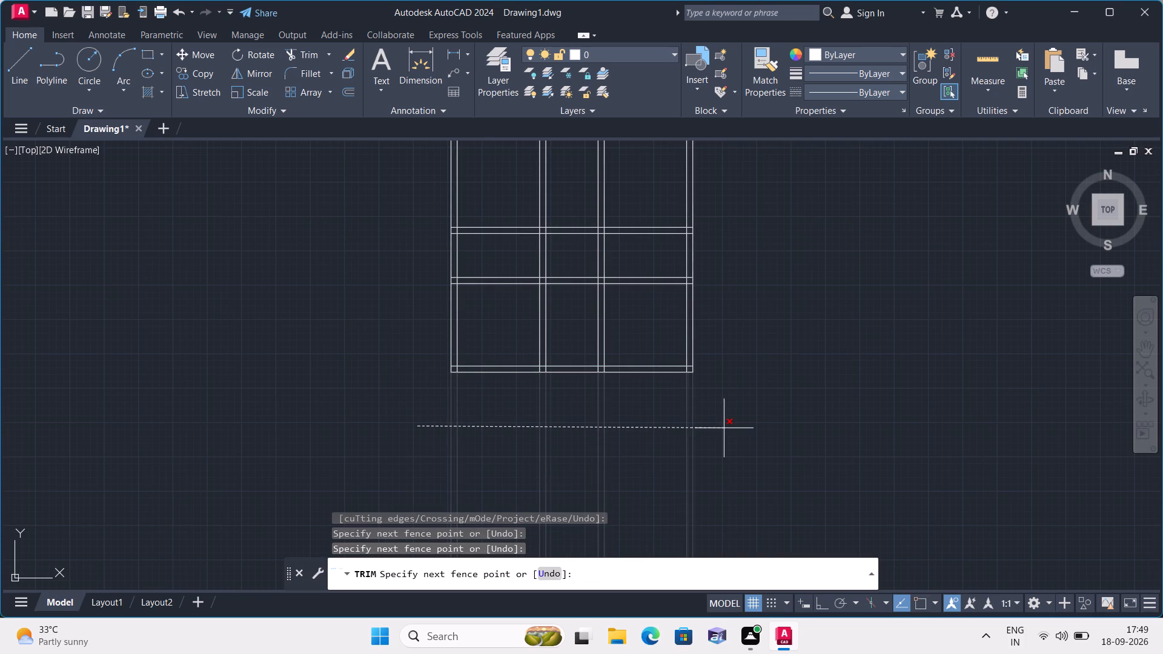
pyautogui.click(724, 428)
pyautogui.moveTo(786, 369); pyautogui.dragTo(850, 437, button='middle')
pyautogui.scroll(-1, 786, 369)
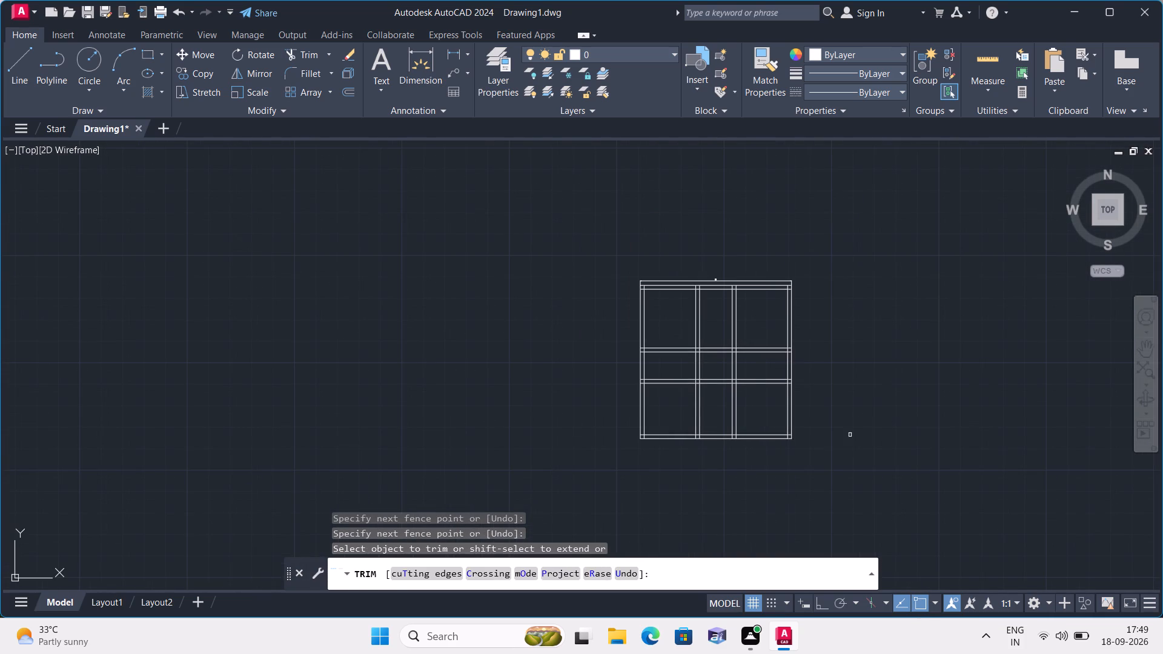
pyautogui.press('Escape')
# Trim both interior vertical partitions where they cross the middle band between the two interior horizontal walls.
pyautogui.scroll(1, 817, 314)
pyautogui.moveTo(817, 314); pyautogui.dragTo(793, 280, button='middle')
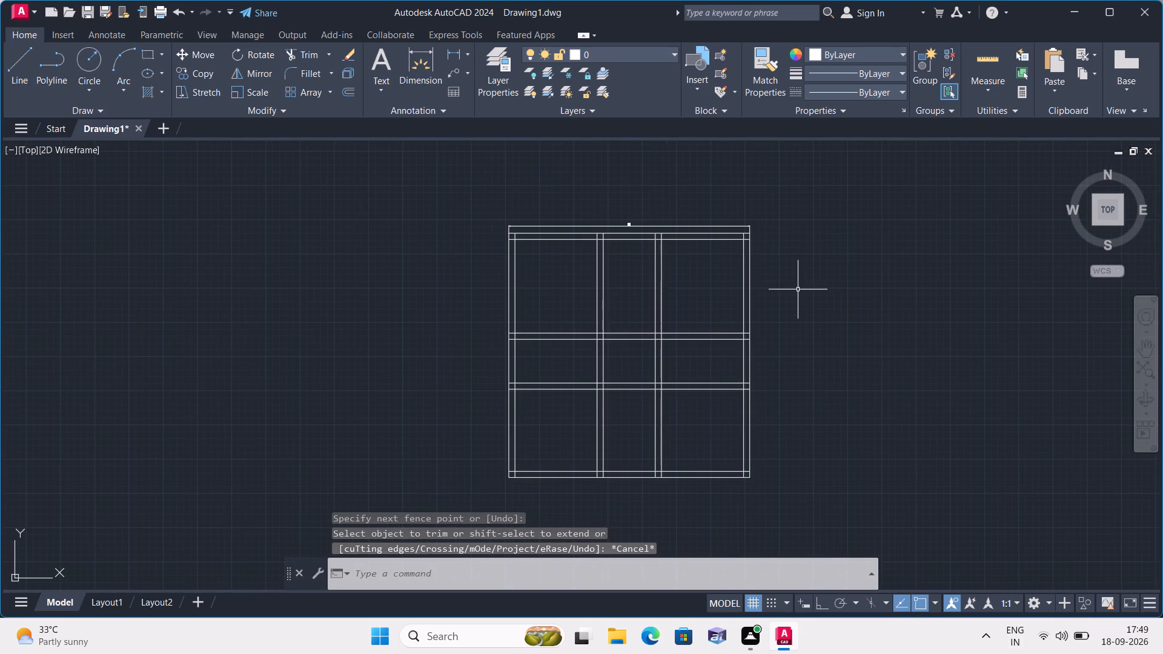
pyautogui.scroll(1, 798, 289)
pyautogui.scroll(-1, 798, 289)
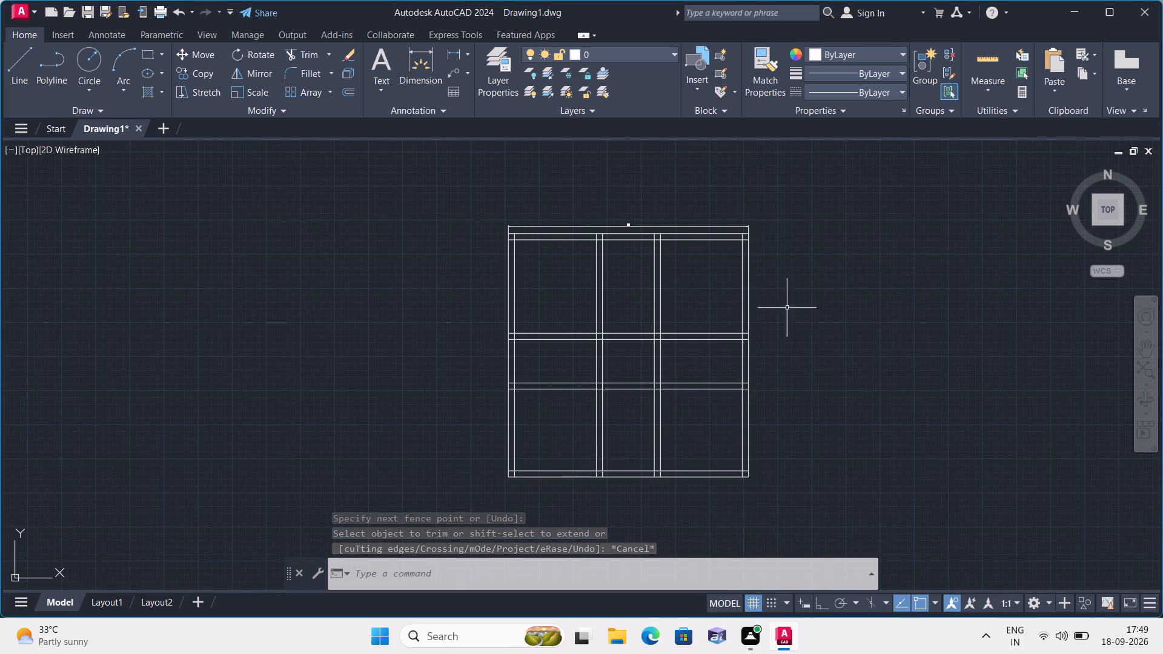
pyautogui.write('trim')
pyautogui.press('space')
pyautogui.scroll(2, 605, 354)
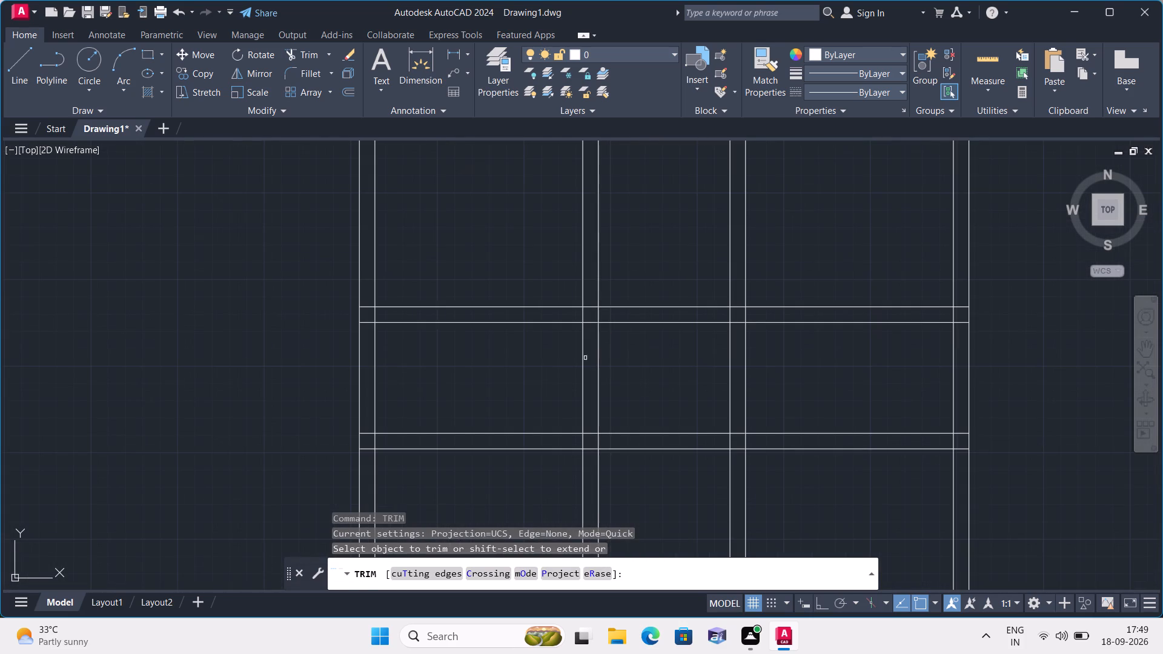
pyautogui.click(535, 374)
pyautogui.scroll(-1, 764, 357)
pyautogui.click(790, 365)
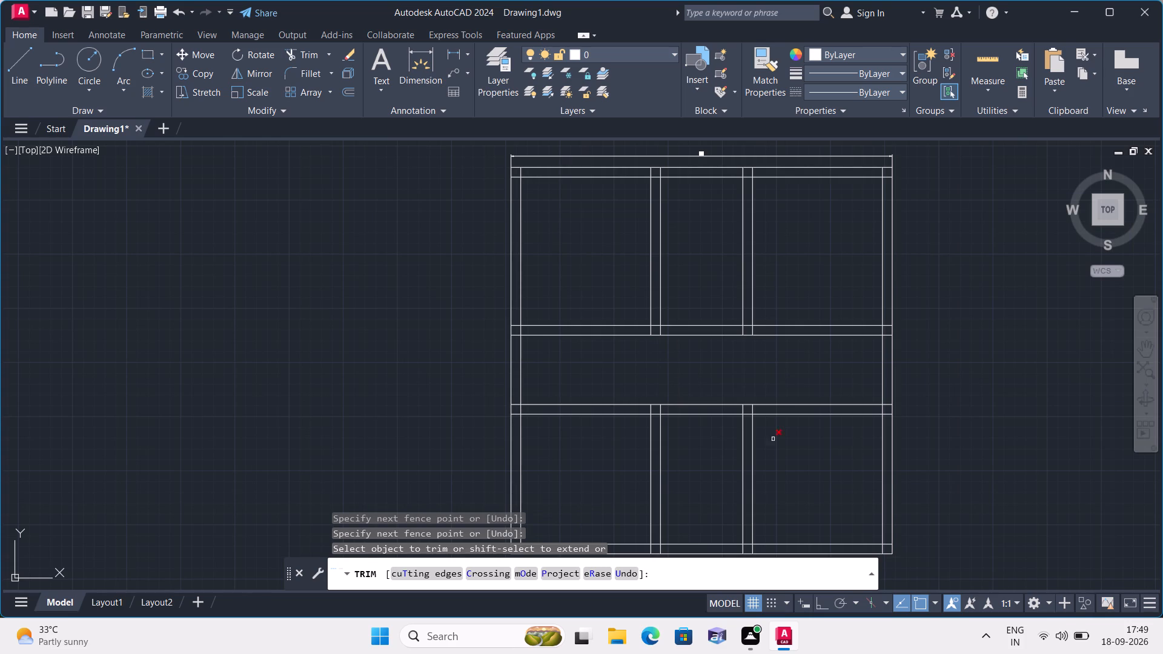
# Trim both lines of the right-hand vertical partition within the lower rooms.
pyautogui.click(766, 473)
pyautogui.click(736, 486)
# Trim the short stubs of the removed lower partition inside the second horizontal wall and the bottom wall.
pyautogui.moveTo(749, 481); pyautogui.dragTo(732, 423, button='middle')
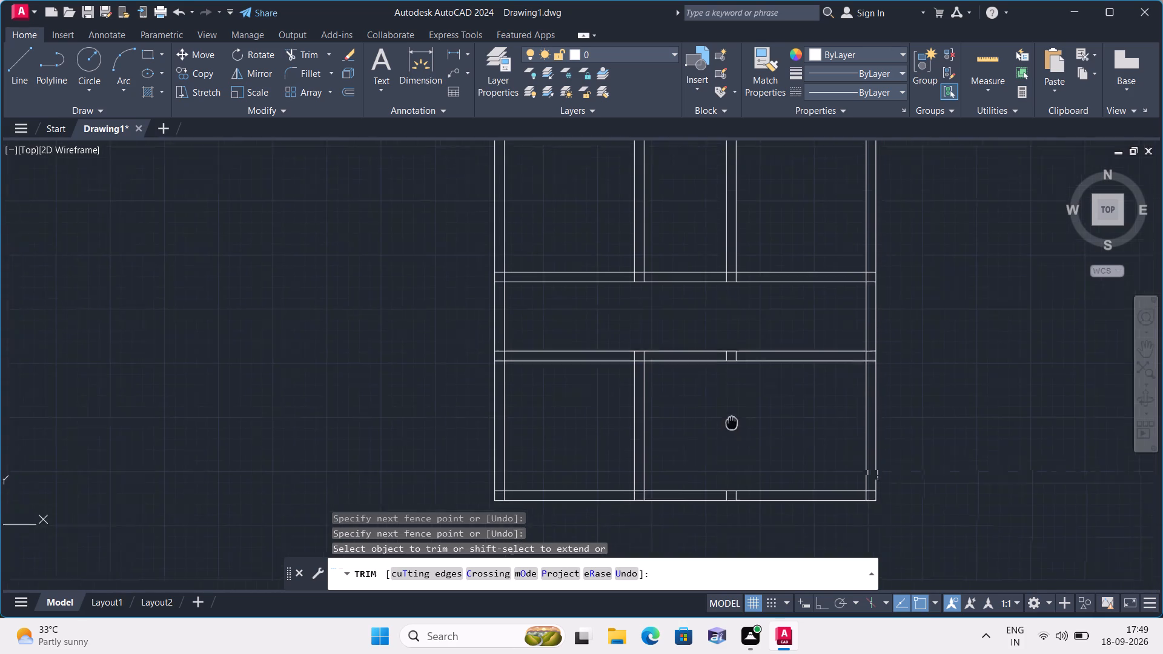
pyautogui.moveTo(732, 423); pyautogui.dragTo(727, 402, button='middle')
pyautogui.scroll(3, 714, 332)
pyautogui.click(712, 329)
pyautogui.click(785, 326)
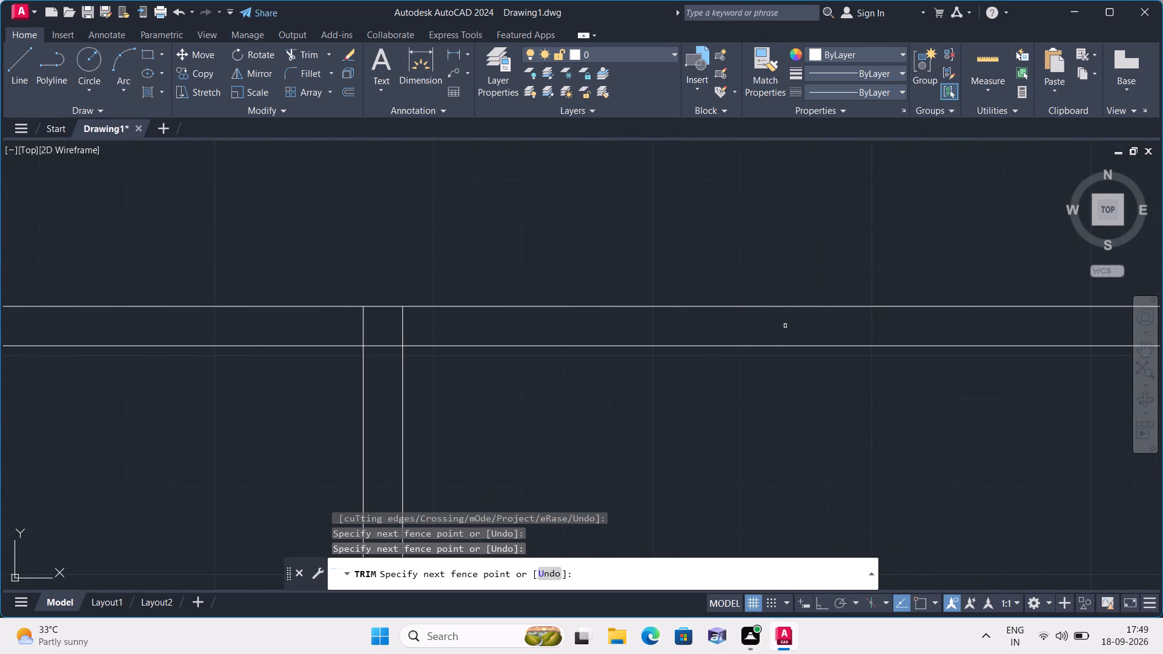
pyautogui.scroll(-2, 776, 368)
pyautogui.moveTo(826, 472); pyautogui.dragTo(781, 305, button='middle')
pyautogui.scroll(2, 717, 419)
pyautogui.click(684, 403)
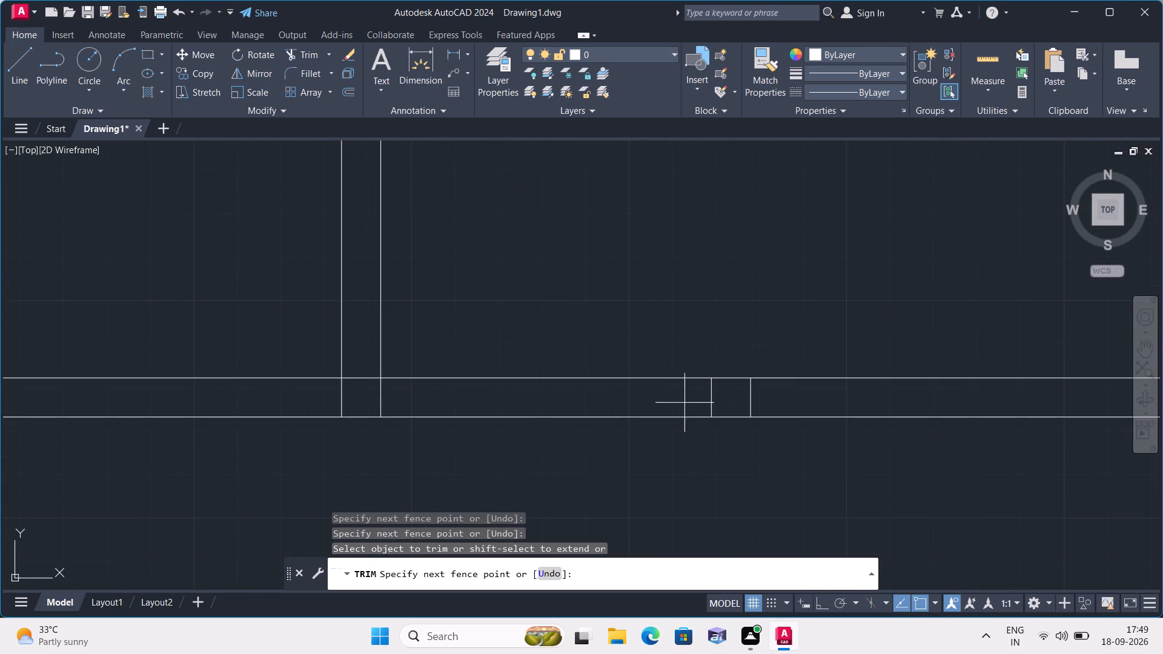
pyautogui.click(798, 401)
pyautogui.scroll(-3, 720, 314)
pyautogui.moveTo(703, 269); pyautogui.dragTo(794, 455, button='middle')
pyautogui.scroll(-1, 800, 439)
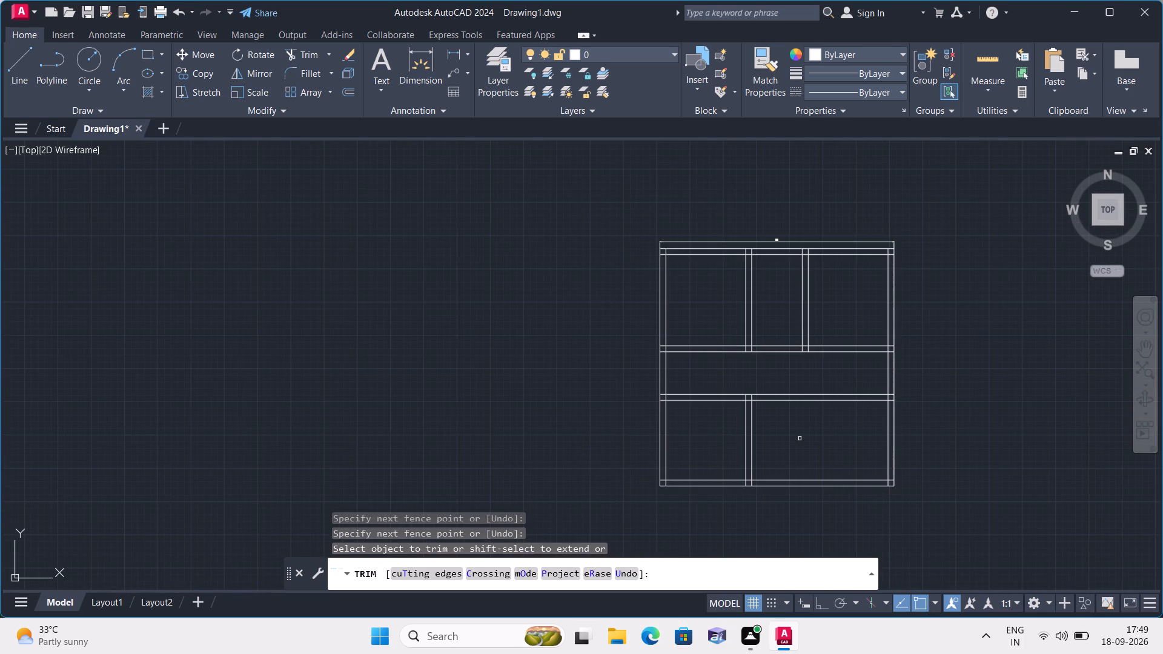
pyautogui.press('Escape')
pyautogui.press('space')
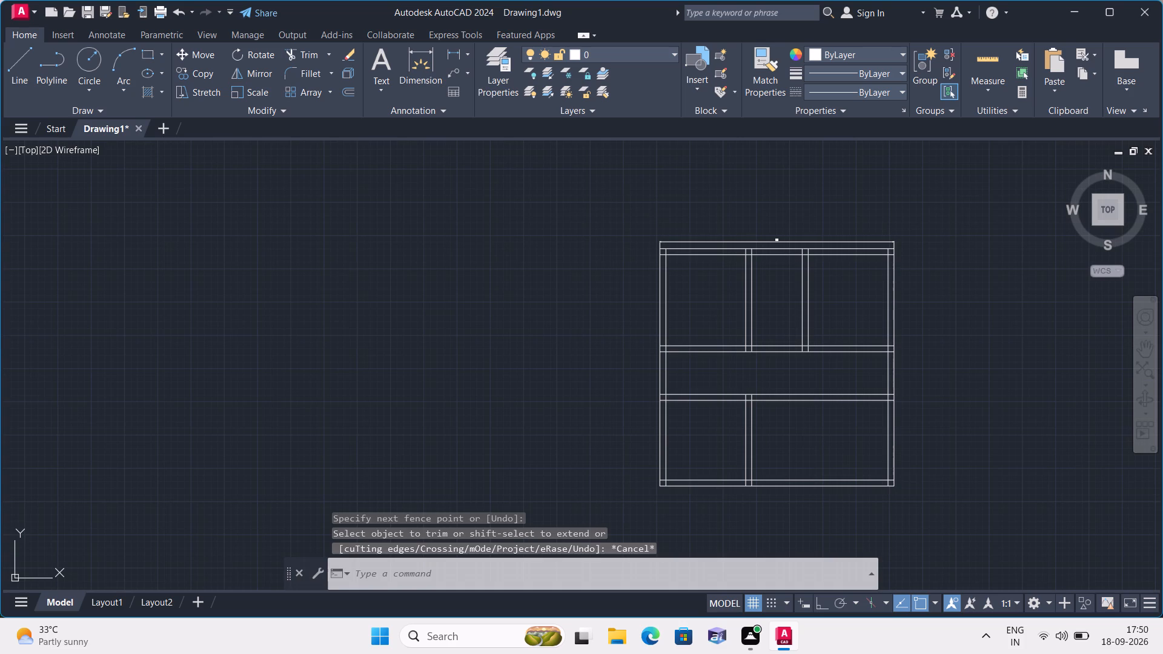
pyautogui.press('Escape')
# Offset the inner line of the top wall 4' downward across the upper rooms.
pyautogui.write('offset')
pyautogui.press('space')
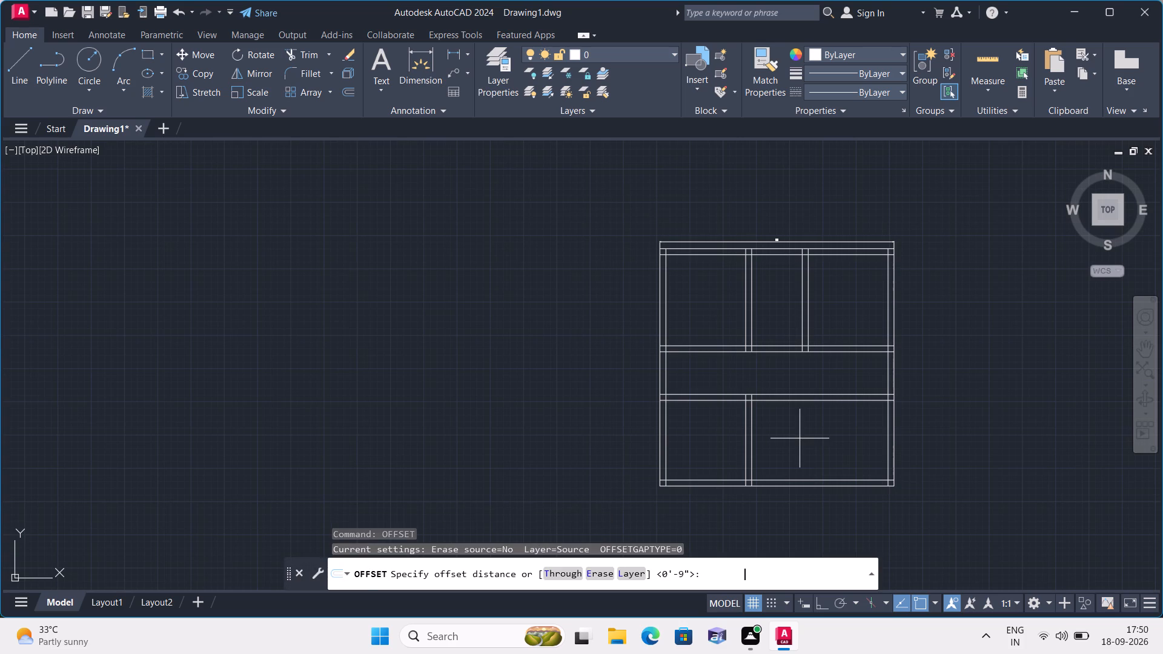
pyautogui.write("4'")
pyautogui.press('space')
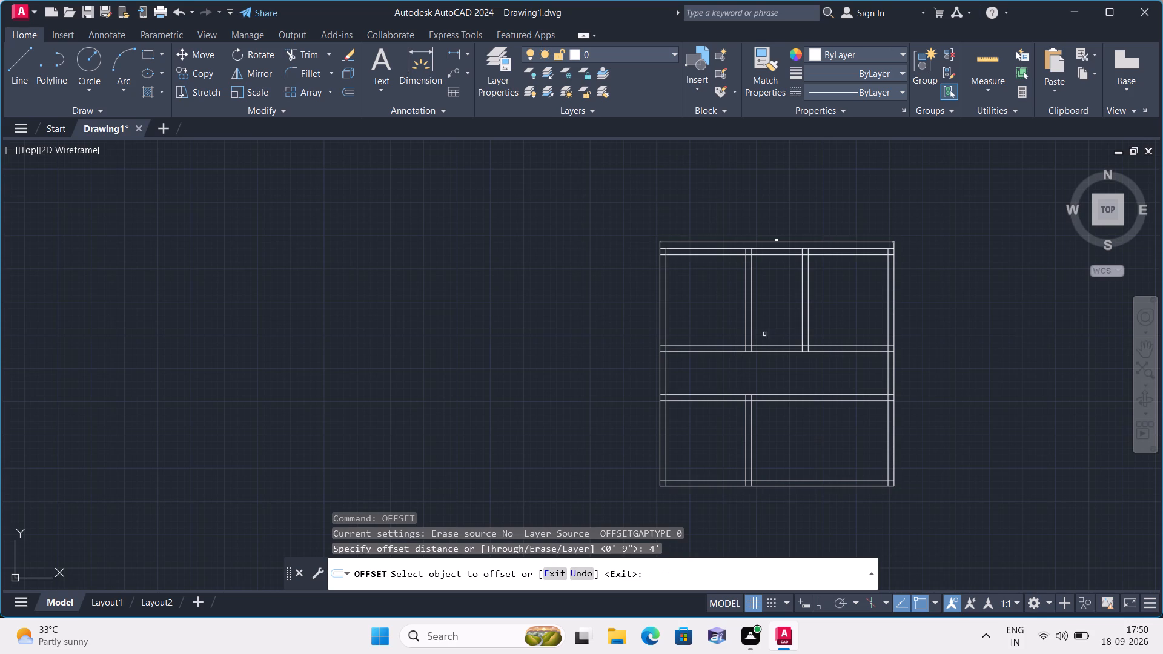
pyautogui.click(778, 257)
pyautogui.click(762, 305)
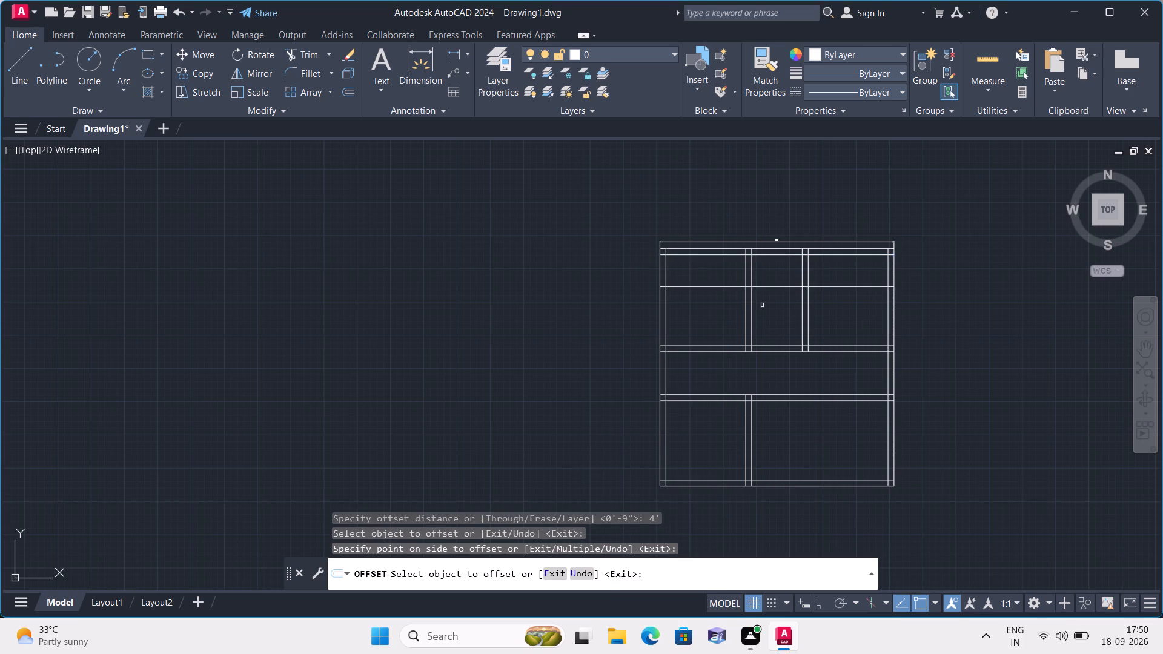
pyautogui.press('space')
# Offset the new line across the upper rooms 9" downward to form a partition wall.
pyautogui.press('space')
pyautogui.write('9"')
pyautogui.press('space')
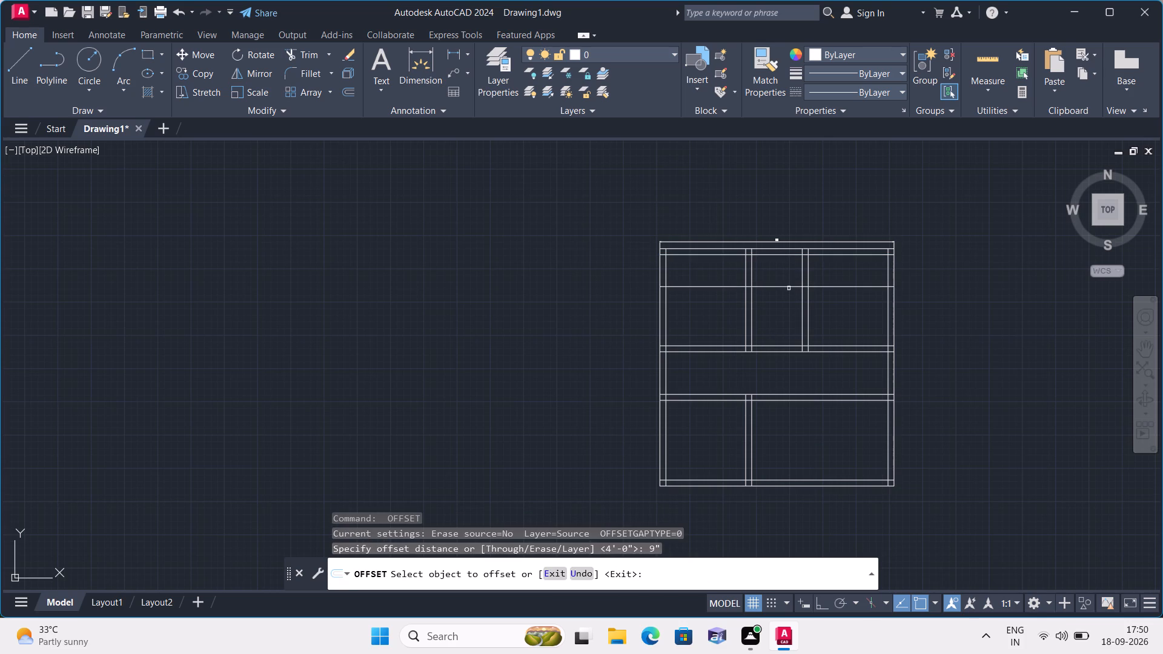
pyautogui.click(790, 288)
pyautogui.click(770, 321)
pyautogui.press('space')
# Trim the new partition wall's lines out of the upper-left and upper-right rooms, keeping it in the upper-middle room.
pyautogui.write('trim')
pyautogui.press('space')
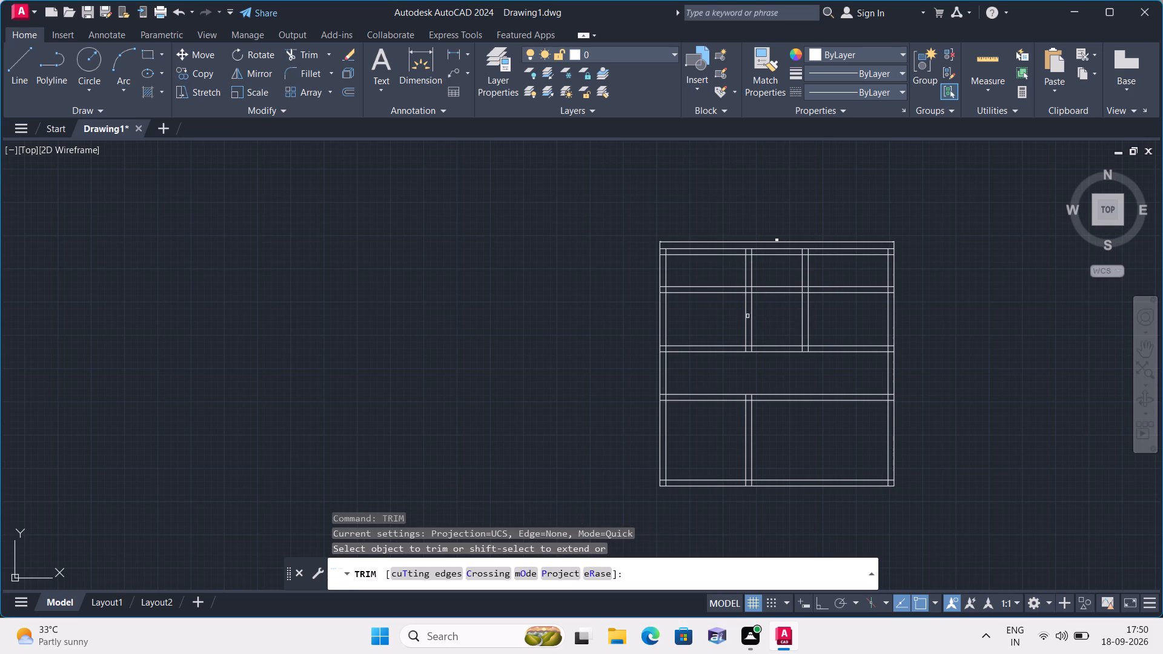
pyautogui.click(706, 280)
pyautogui.click(709, 313)
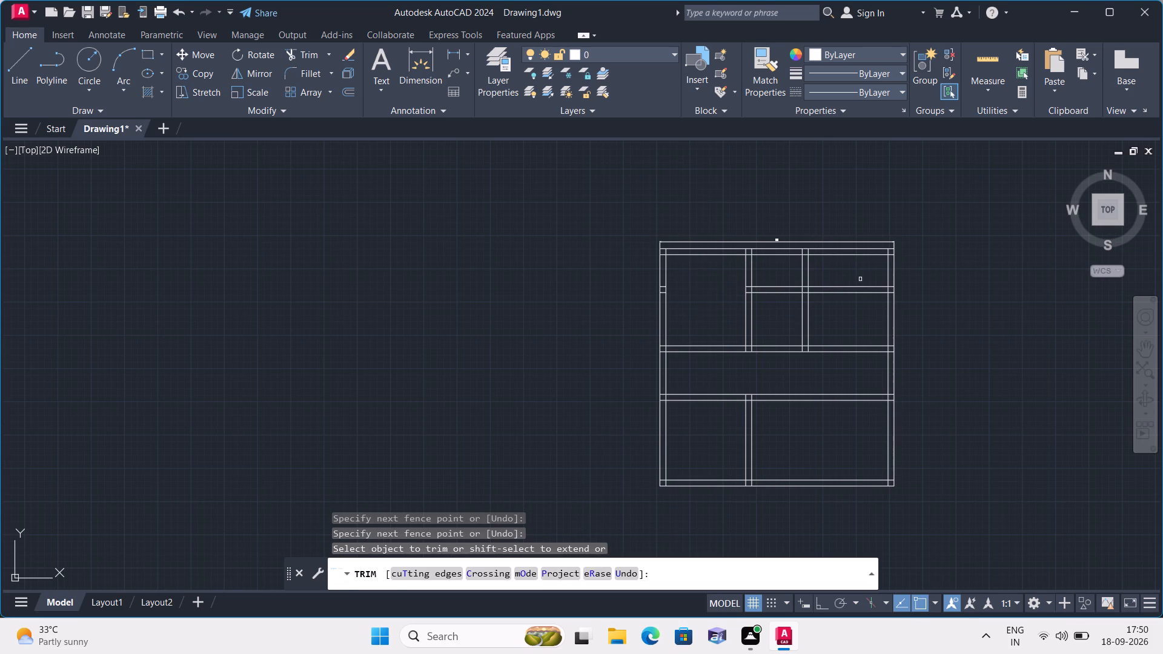
pyautogui.click(860, 279)
pyautogui.click(858, 318)
pyautogui.press('space')
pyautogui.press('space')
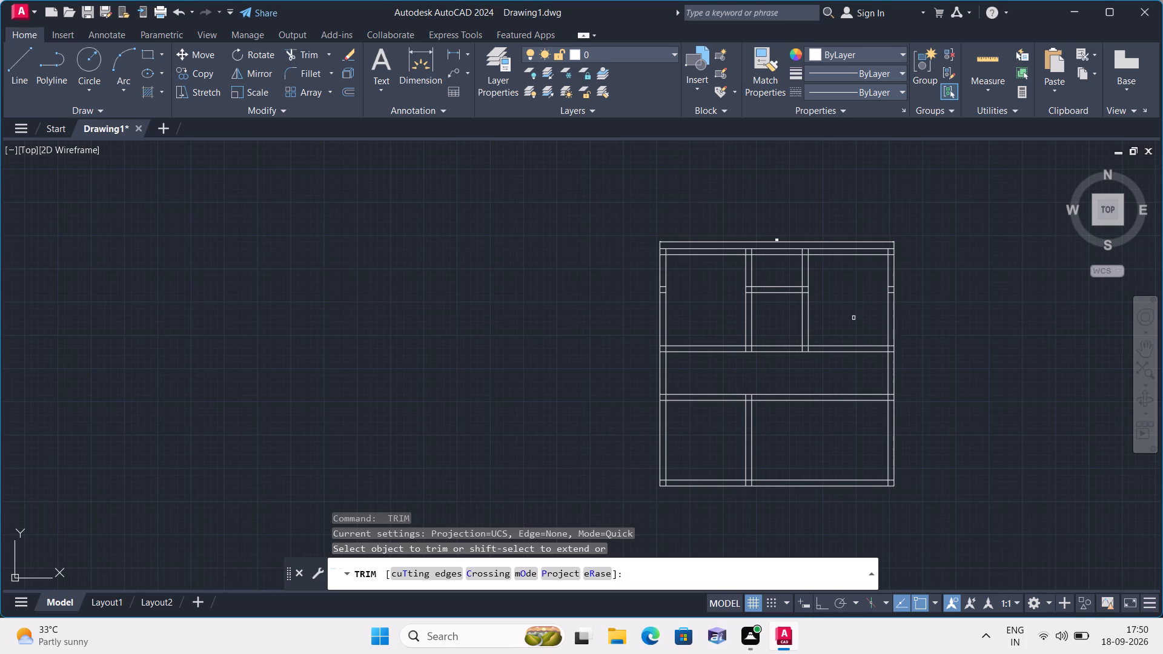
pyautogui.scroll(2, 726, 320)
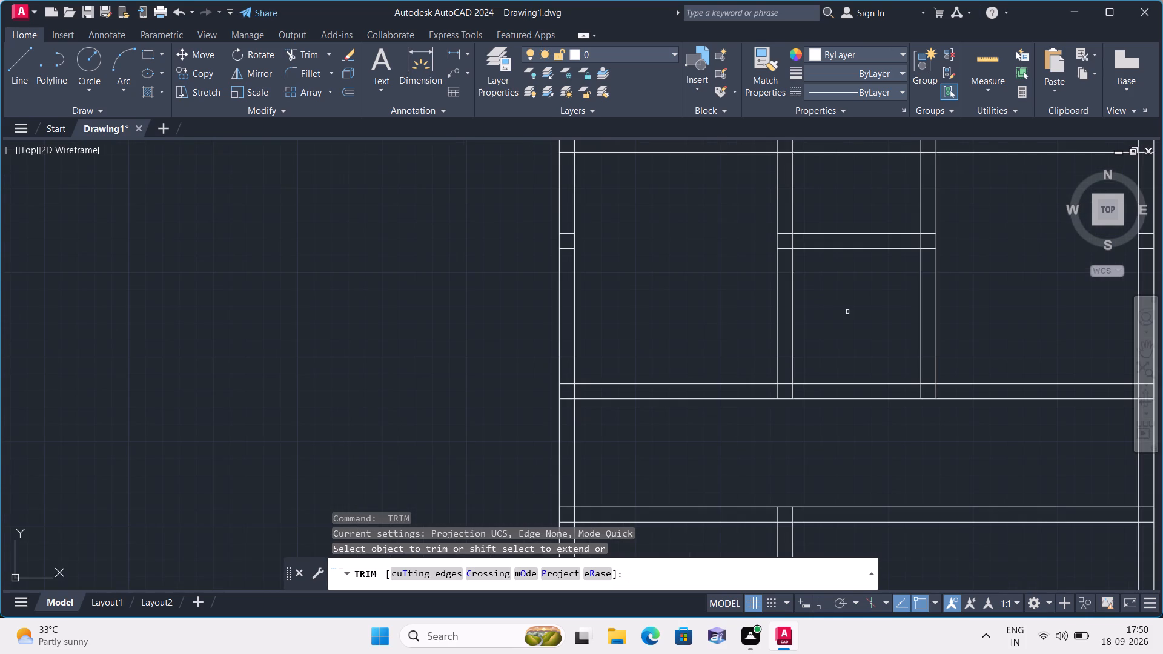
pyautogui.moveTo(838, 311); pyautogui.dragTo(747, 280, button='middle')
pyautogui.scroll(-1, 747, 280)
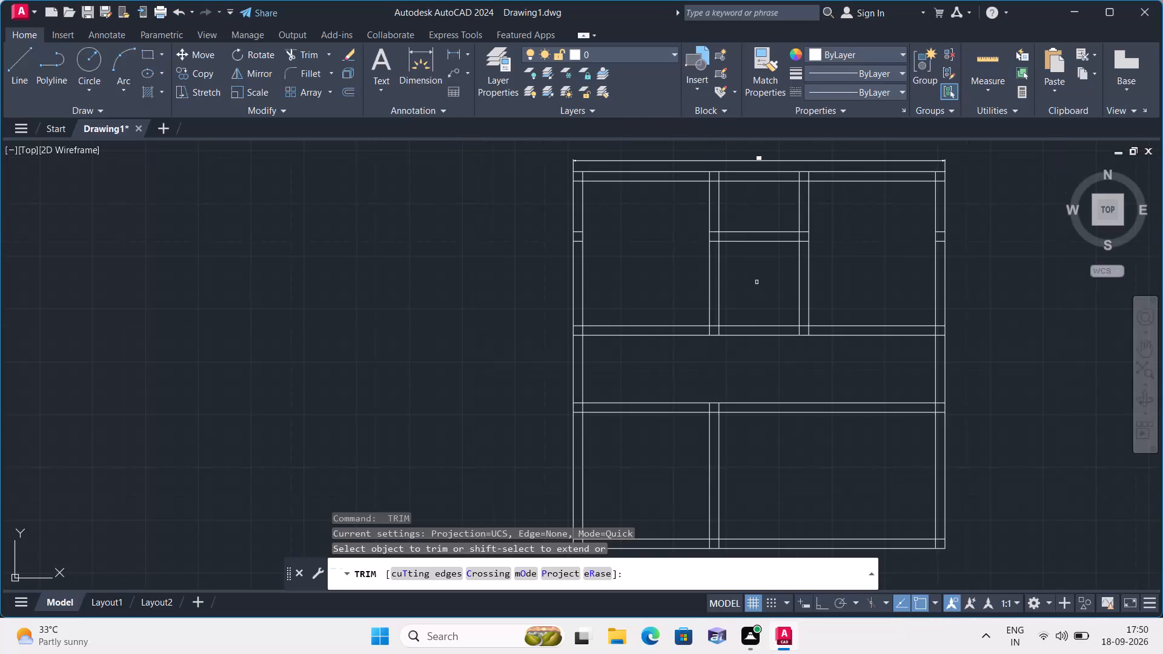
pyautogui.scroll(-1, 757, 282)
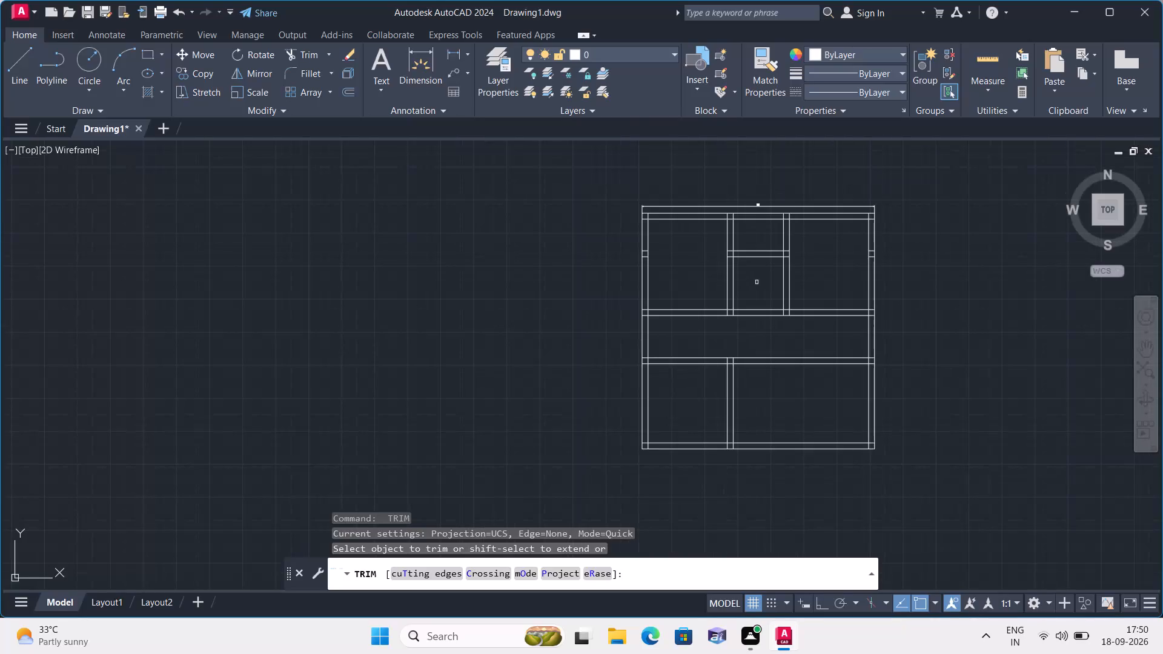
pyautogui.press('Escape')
# Offset the inner line of the left outer wall 6'2" to the right, into the plan.
pyautogui.write('offswt')
pyautogui.press('BackSpace')
pyautogui.press('BackSpace')
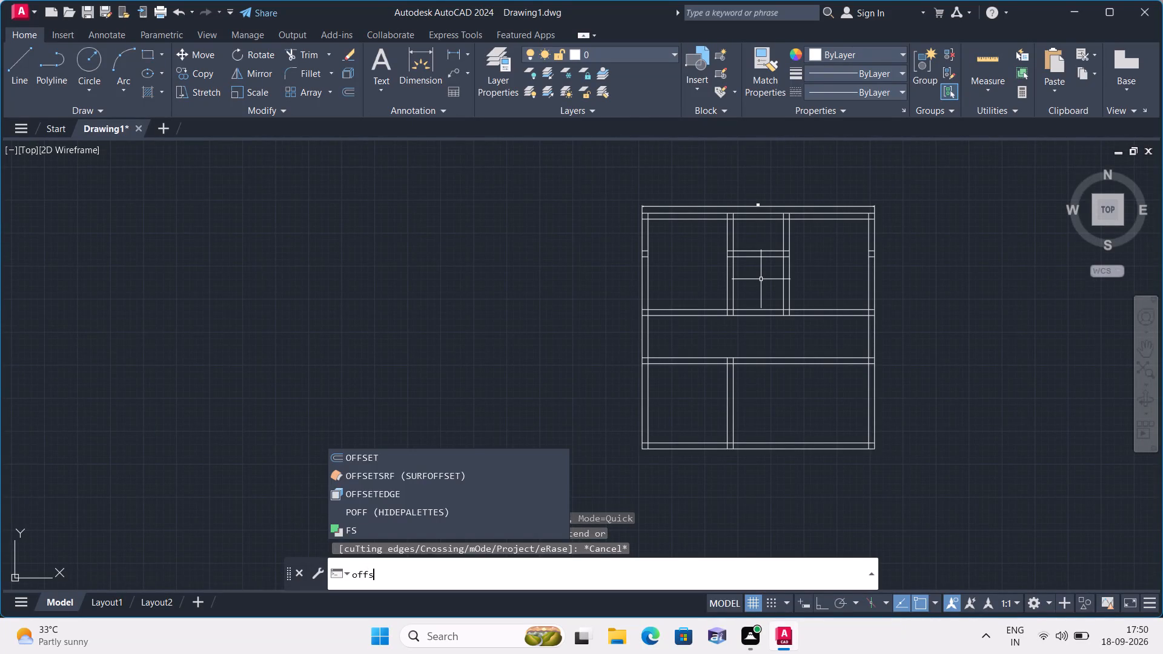
pyautogui.write('et')
pyautogui.press('space')
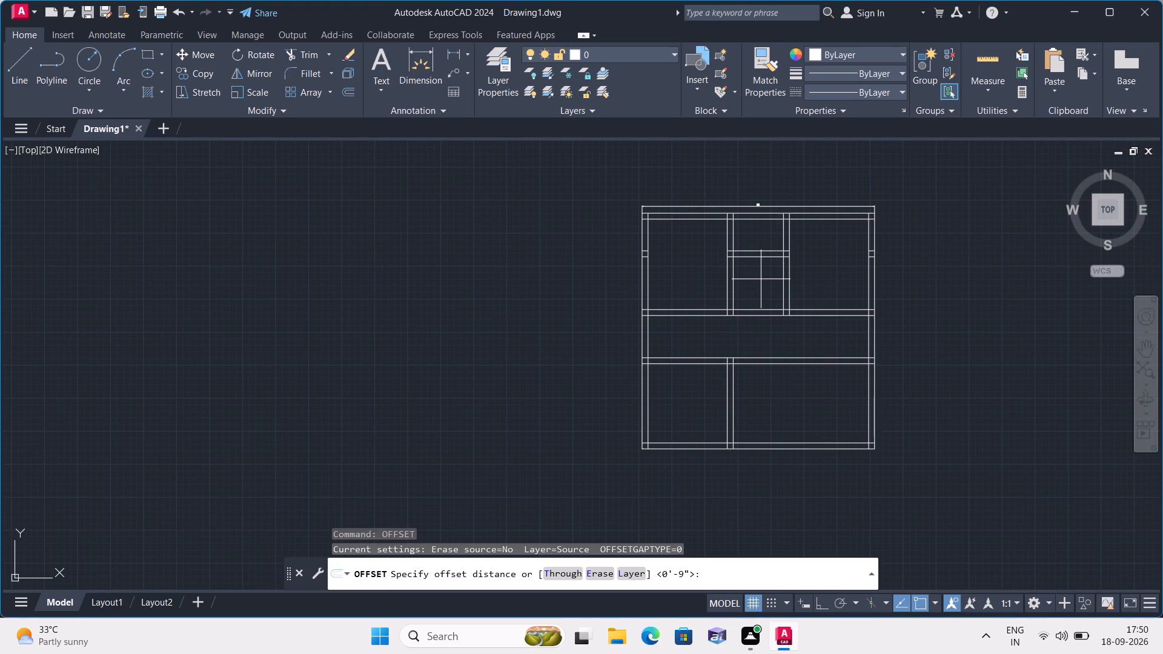
pyautogui.write('6\'2"')
pyautogui.press('space')
pyautogui.scroll(2, 703, 326)
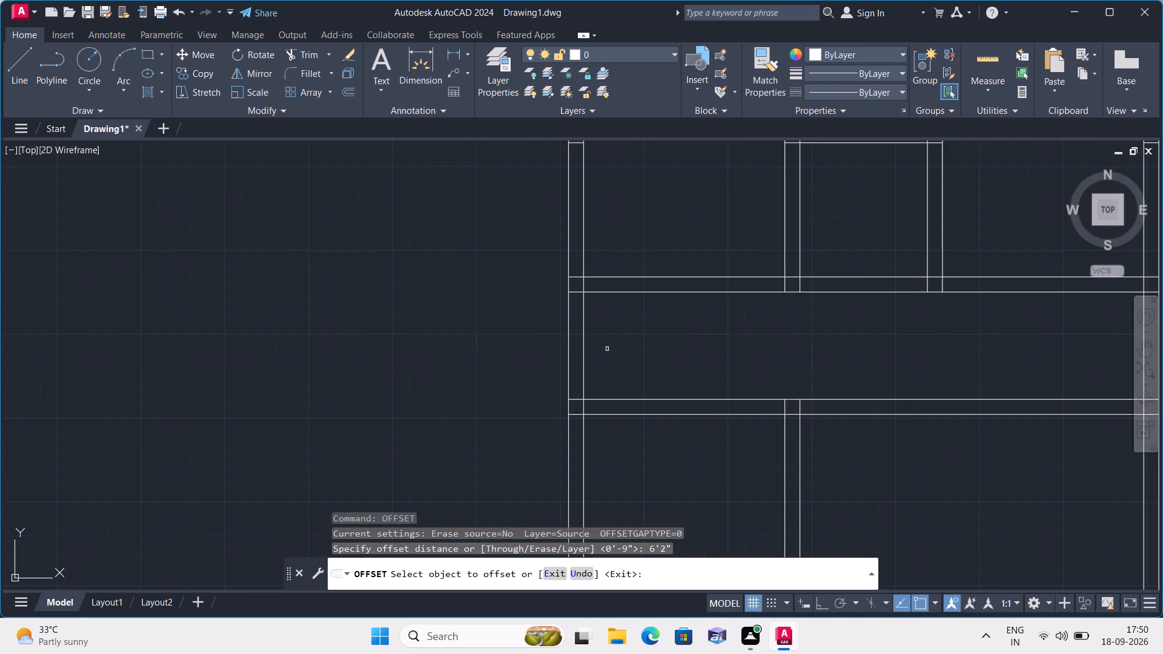
pyautogui.click(582, 348)
pyautogui.click(697, 346)
pyautogui.press('space')
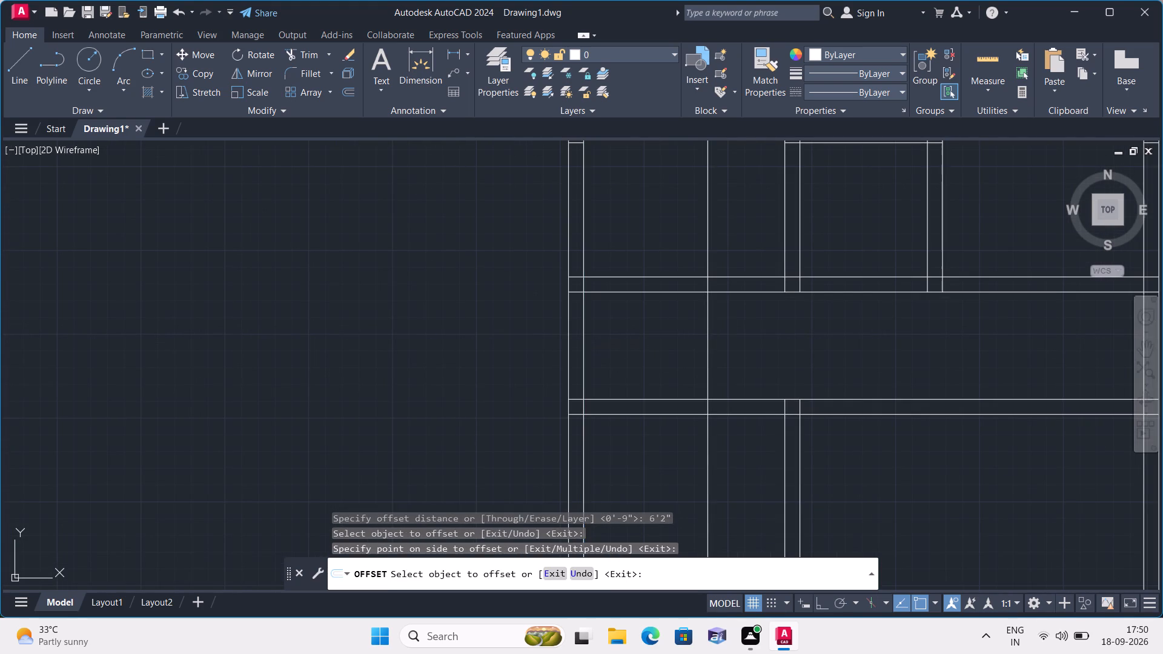
# Offset the new vertical line 9" to the right to form a partition wall.
pyautogui.press('space')
pyautogui.write('9"')
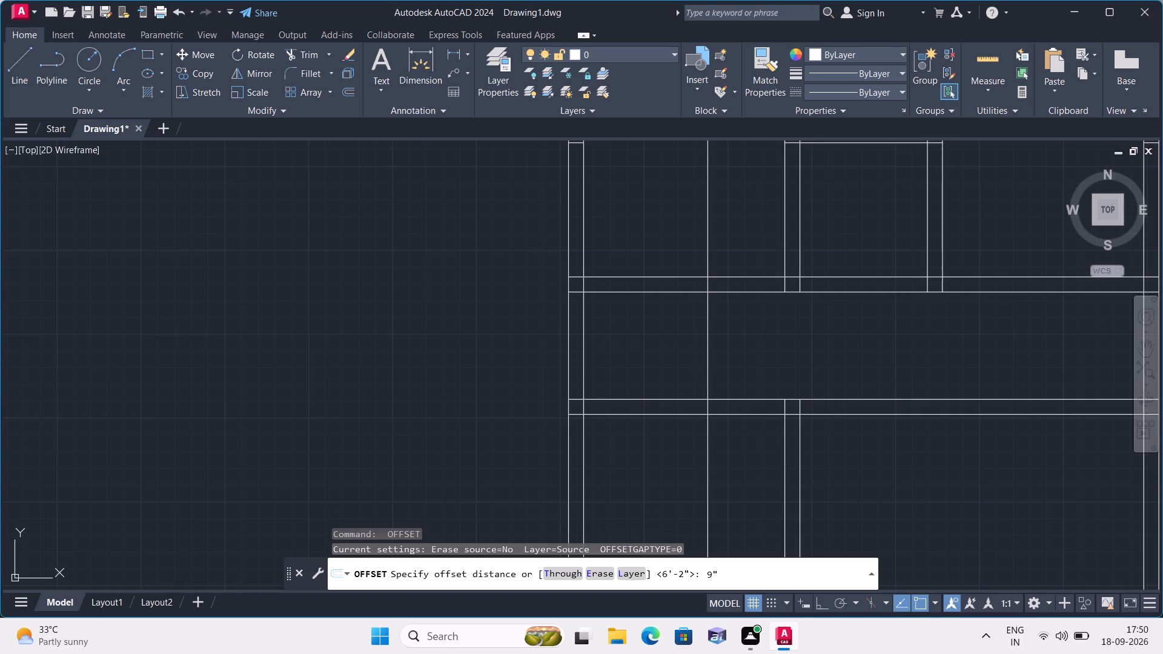
pyautogui.press('space')
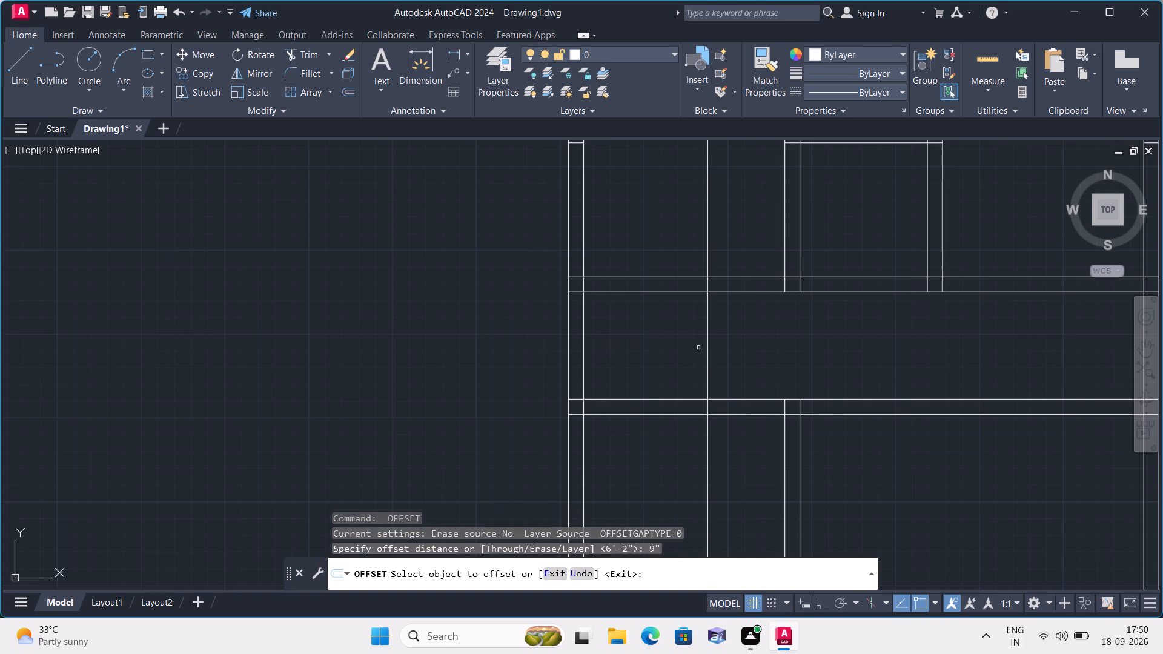
pyautogui.click(709, 349)
pyautogui.click(738, 348)
pyautogui.scroll(-2, 742, 352)
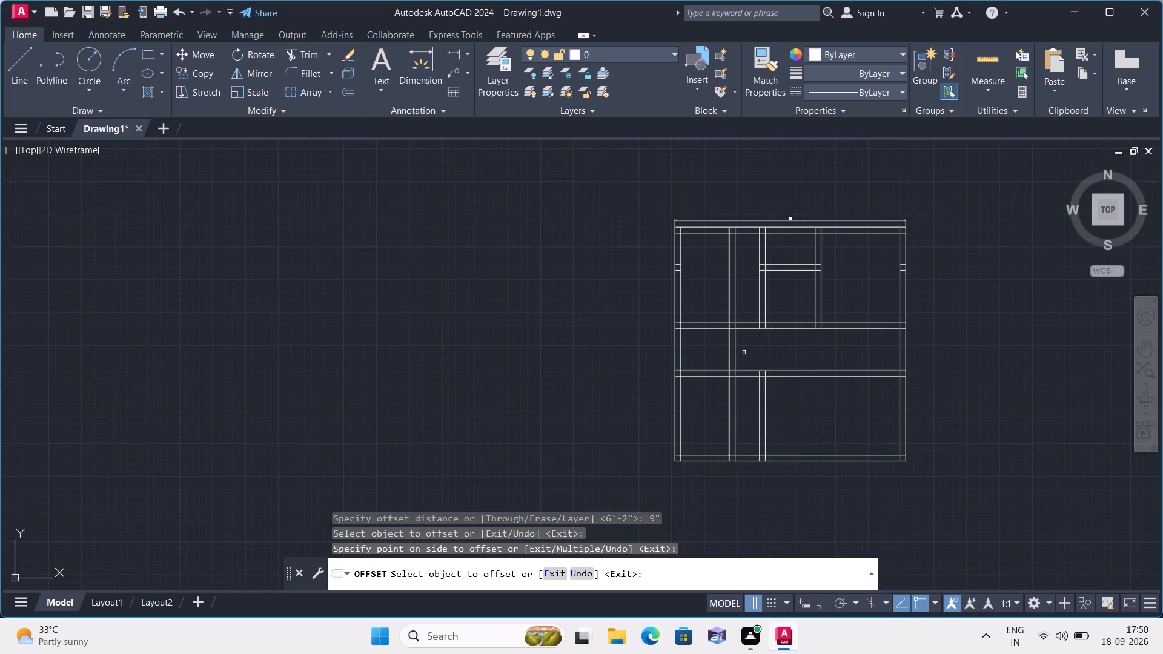
pyautogui.moveTo(742, 353); pyautogui.dragTo(735, 323, button='middle')
pyautogui.press('space')
# Trim the new partition wall's lines out of the lower-left and upper-left rooms, keeping it in the middle corridor.
pyautogui.write('trim')
pyautogui.press('space')
pyautogui.click(733, 368)
pyautogui.click(701, 392)
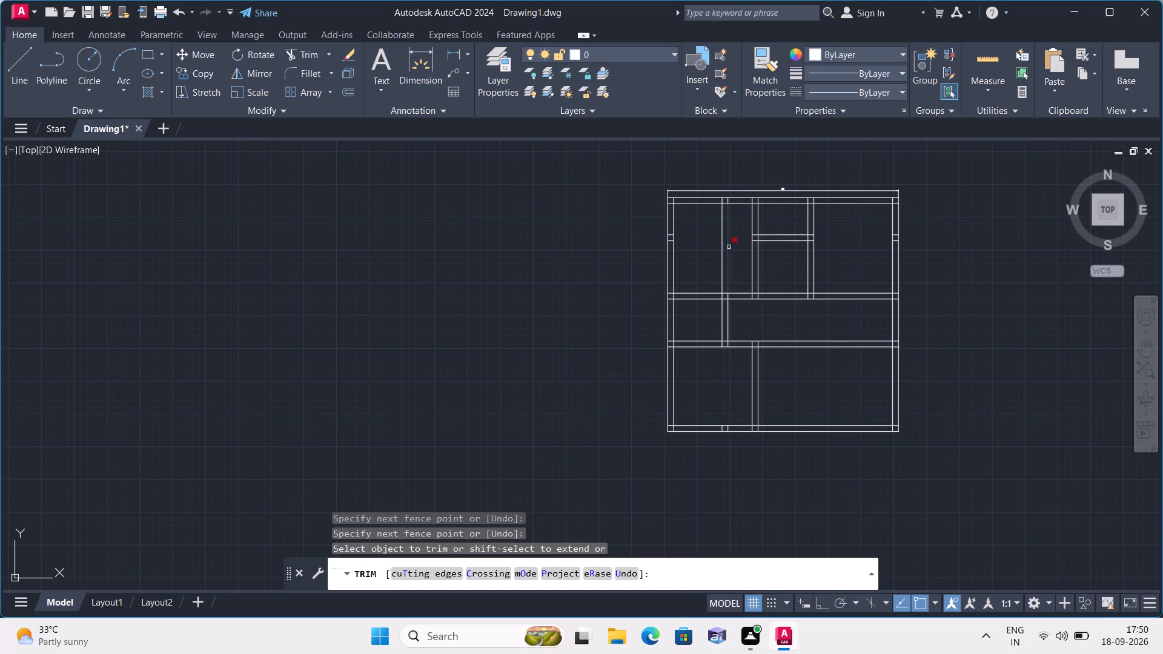
pyautogui.click(738, 254)
pyautogui.click(714, 261)
pyautogui.press('Escape')
# Add a vertical linear dimension for the upper-left room's inside height, between the top wall and the first horizontal wall.
pyautogui.moveTo(714, 261); pyautogui.dragTo(678, 230, button='middle')
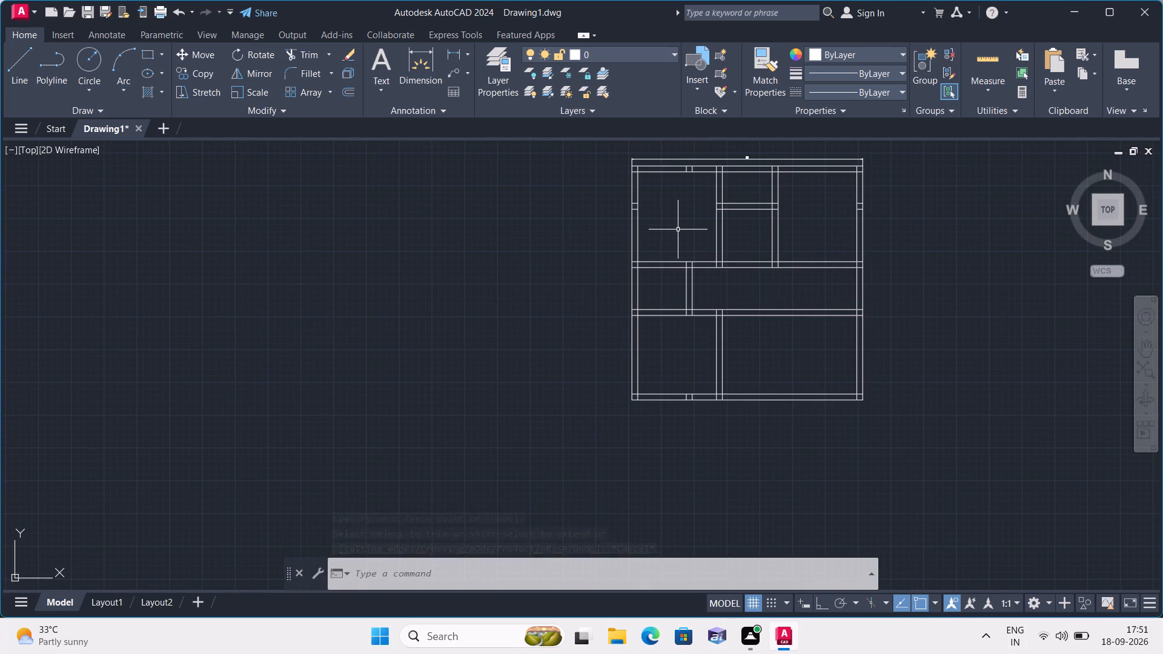
pyautogui.moveTo(681, 247); pyautogui.dragTo(604, 303, button='middle')
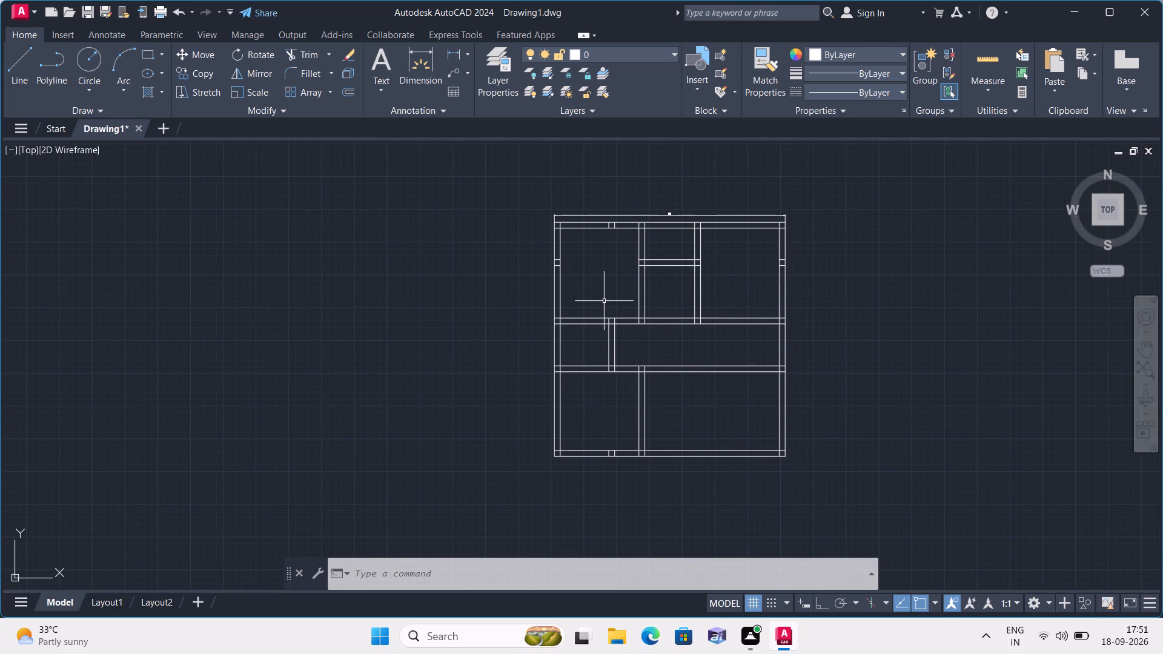
pyautogui.moveTo(604, 301); pyautogui.dragTo(532, 233, button='middle')
pyautogui.scroll(-1, 532, 232)
pyautogui.scroll(1, 573, 214)
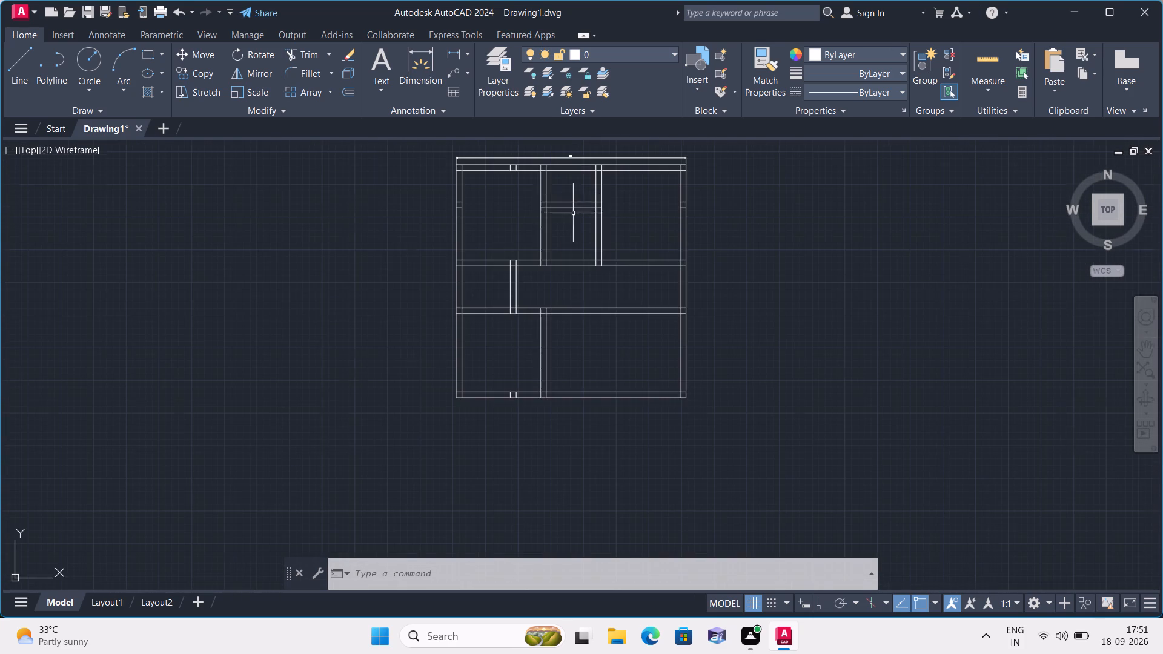
pyautogui.click(468, 51)
pyautogui.click(481, 81)
pyautogui.moveTo(488, 201); pyautogui.dragTo(519, 247, button='middle')
pyautogui.scroll(2, 545, 226)
pyautogui.click(529, 205)
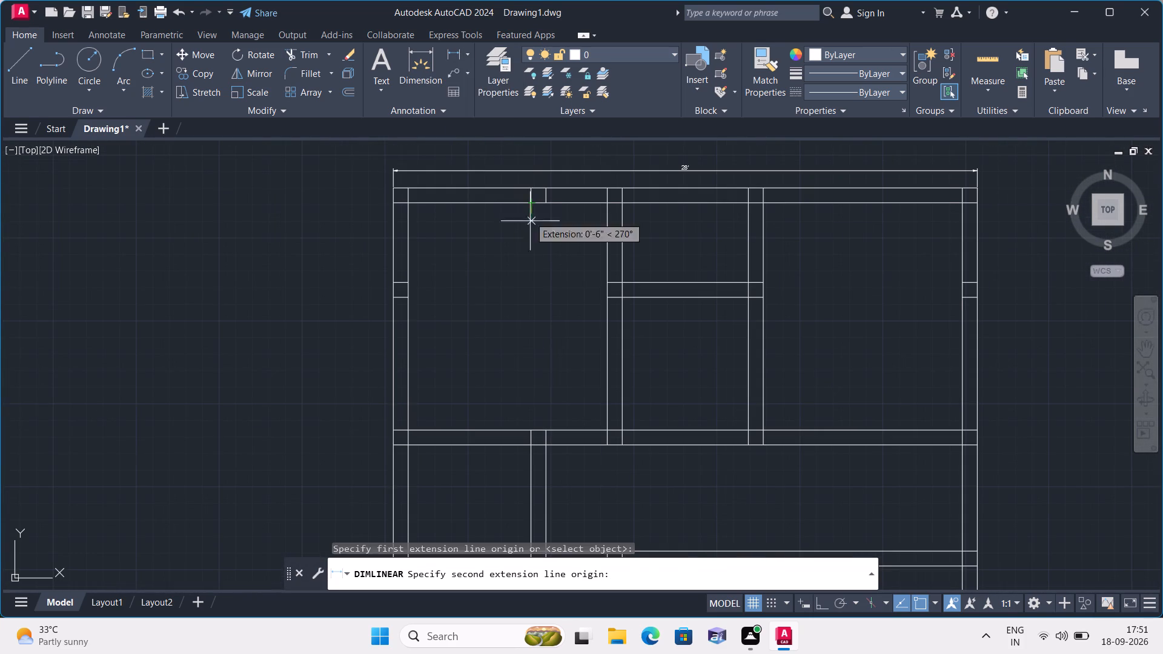
pyautogui.moveTo(528, 283); pyautogui.dragTo(524, 269, button='middle')
pyautogui.click(530, 413)
pyautogui.click(514, 363)
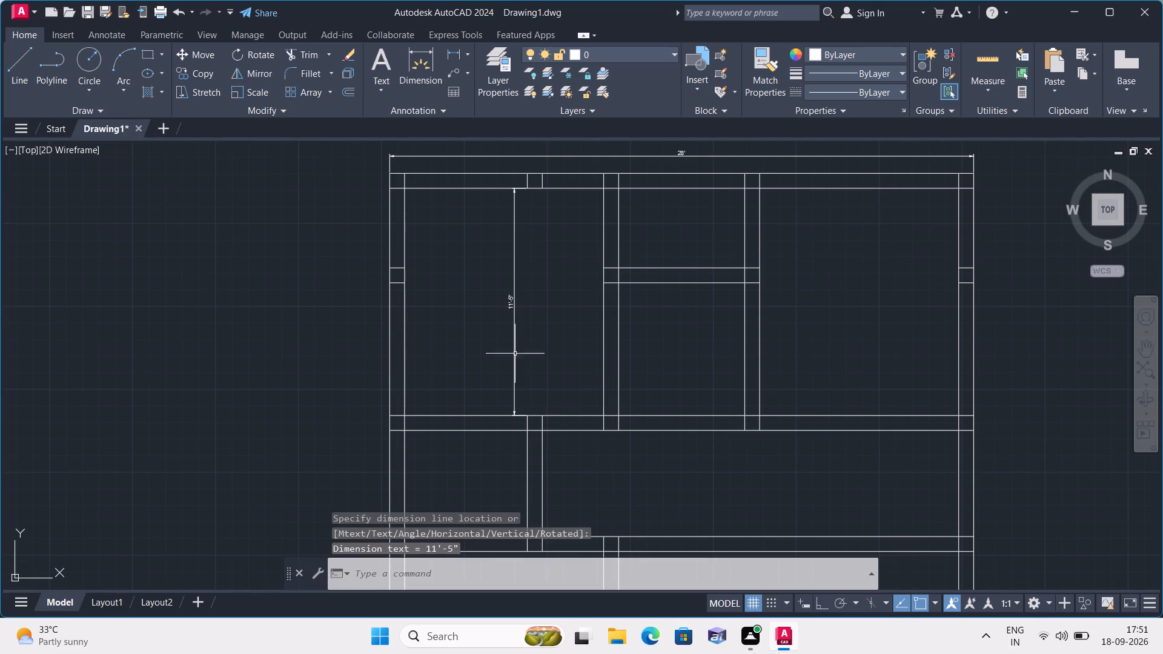
# Add a horizontal linear dimension for the upper-left room's inside width, between its left wall and right partition.
pyautogui.click(460, 51)
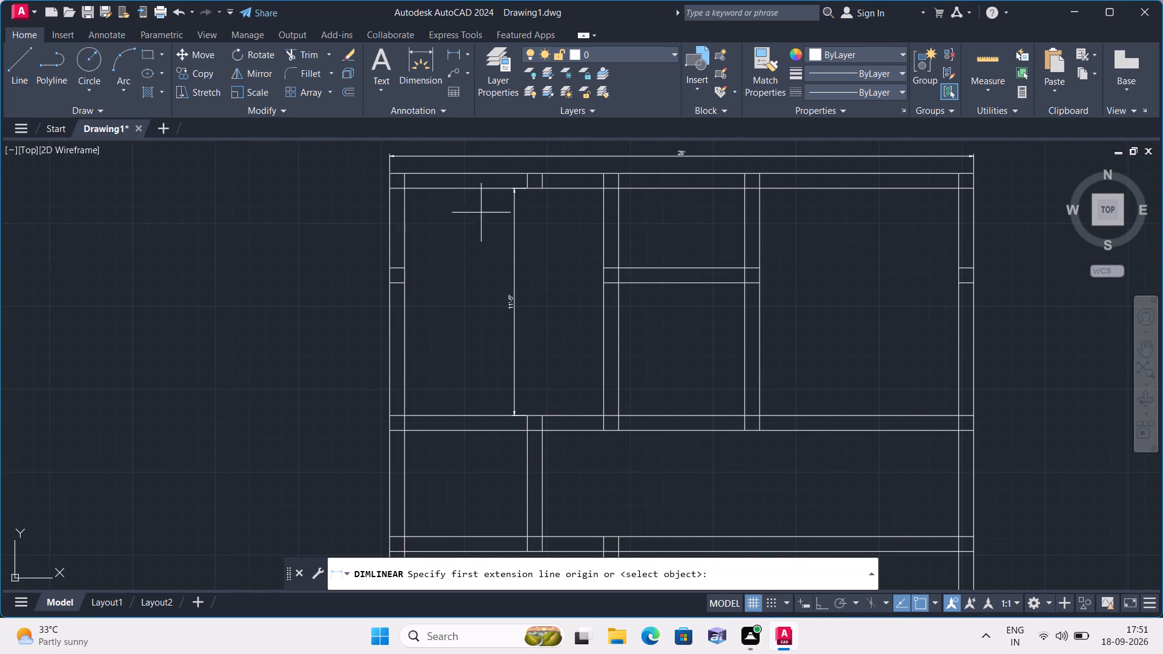
pyautogui.click(403, 306)
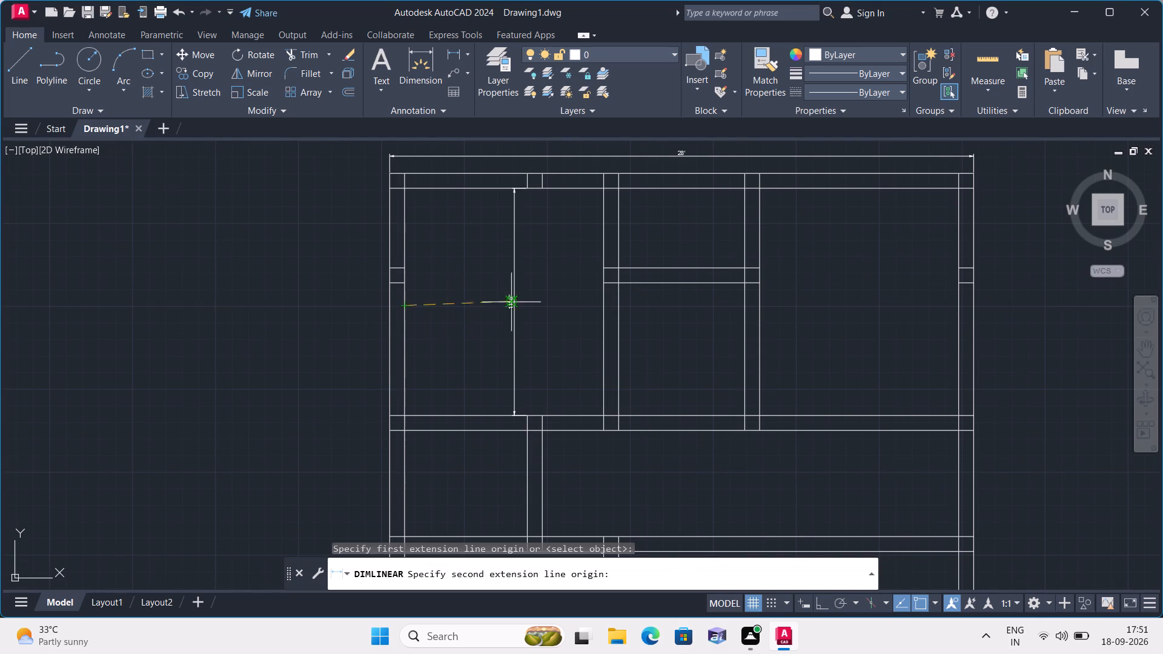
pyautogui.click(602, 309)
pyautogui.click(559, 245)
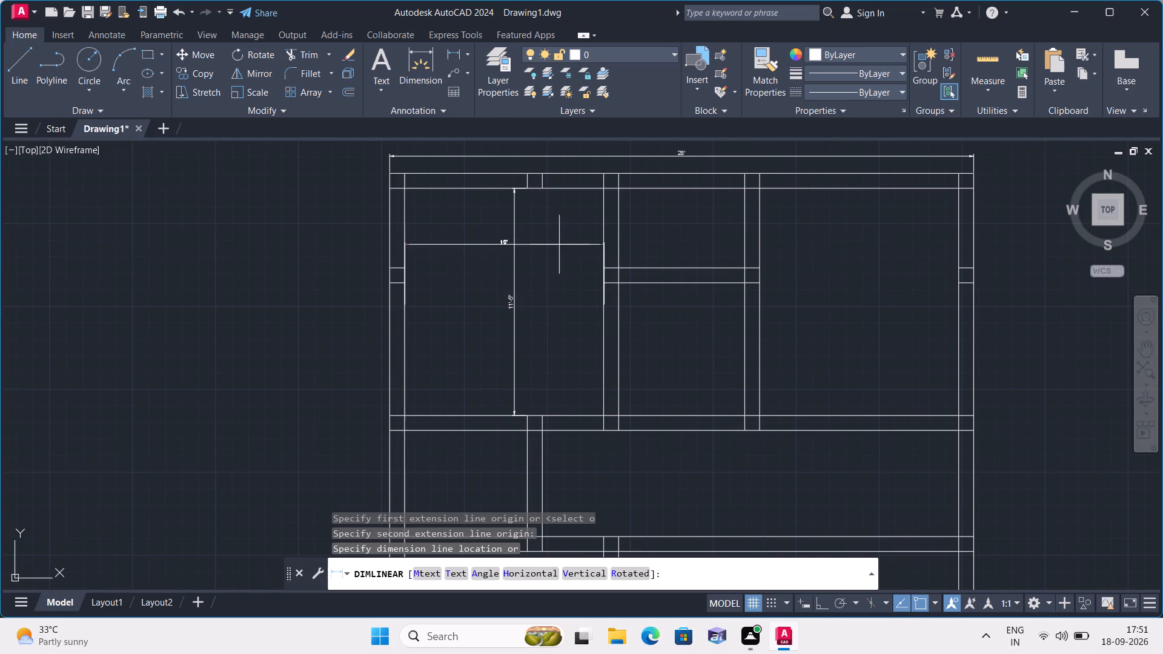
# Add a vertical linear dimension for the small upper-middle room, from the top wall's inner line to its lower partition.
pyautogui.moveTo(464, 53); pyautogui.dragTo(470, 66)
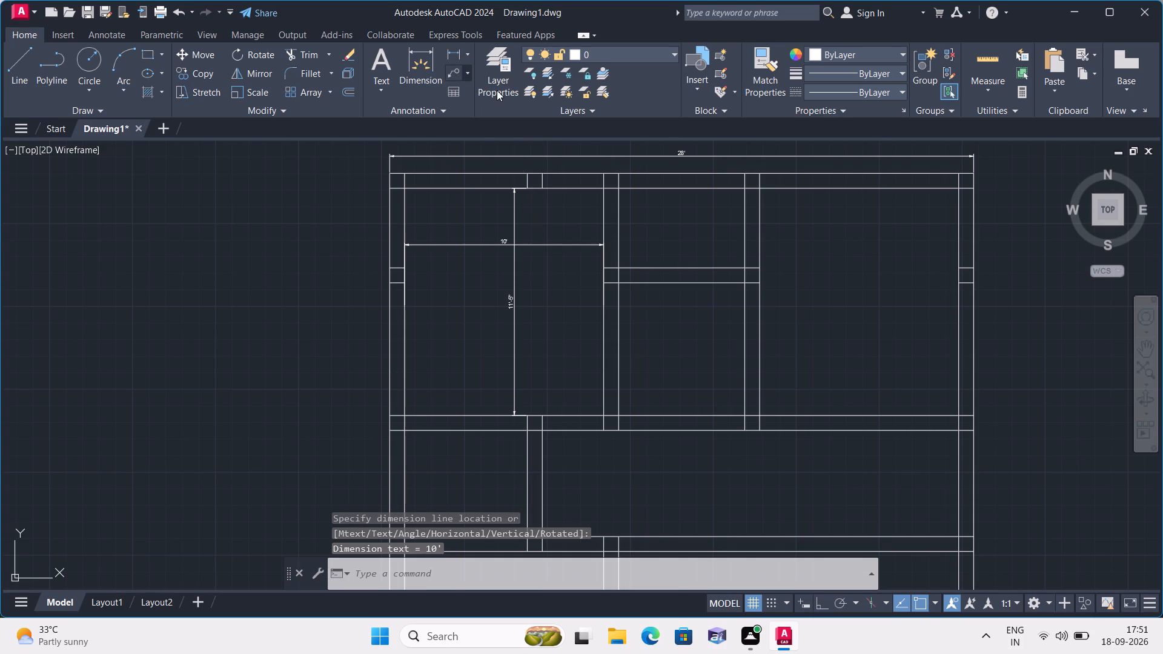
pyautogui.click(473, 54)
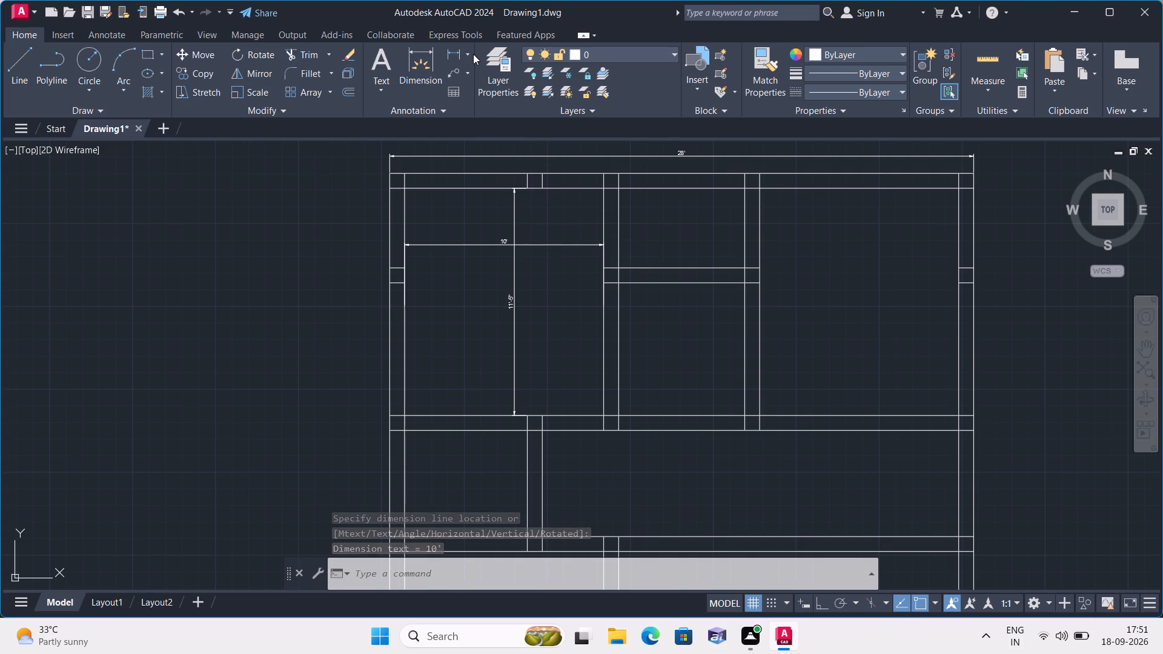
pyautogui.click(472, 51)
pyautogui.click(485, 70)
pyautogui.scroll(2, 671, 239)
pyautogui.moveTo(672, 230); pyautogui.dragTo(668, 305, button='middle')
pyautogui.click(675, 188)
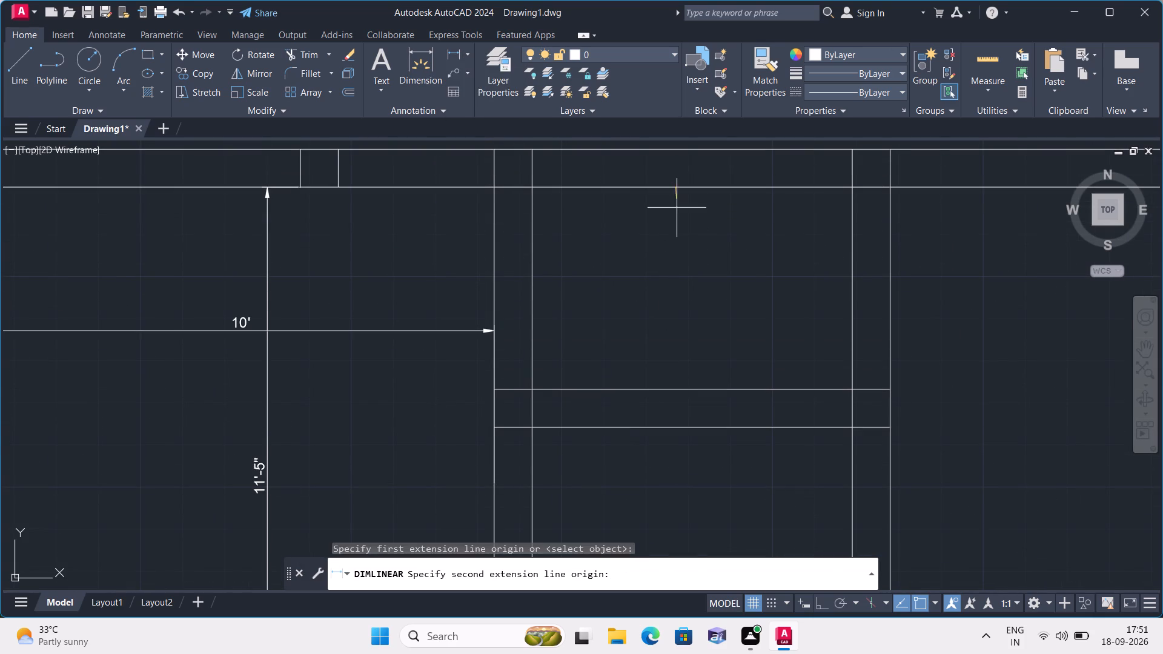
pyautogui.click(693, 391)
pyautogui.click(664, 346)
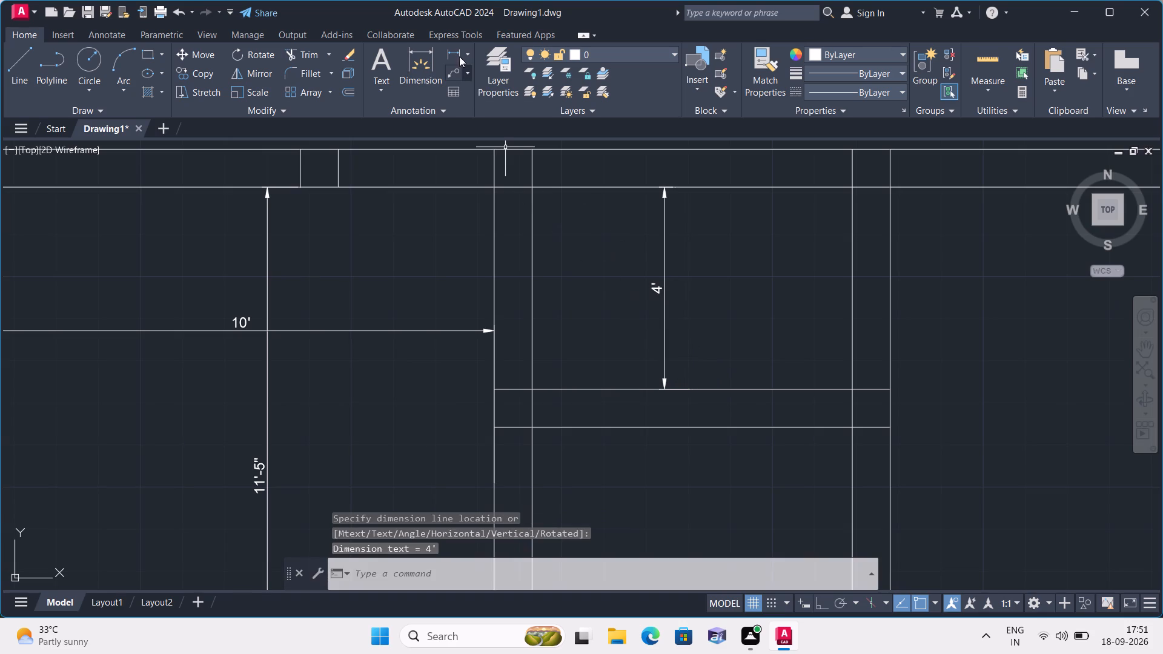
# Add a horizontal linear dimension for the small upper-middle room's inside width between its two side partitions.
pyautogui.click(469, 56)
pyautogui.click(500, 79)
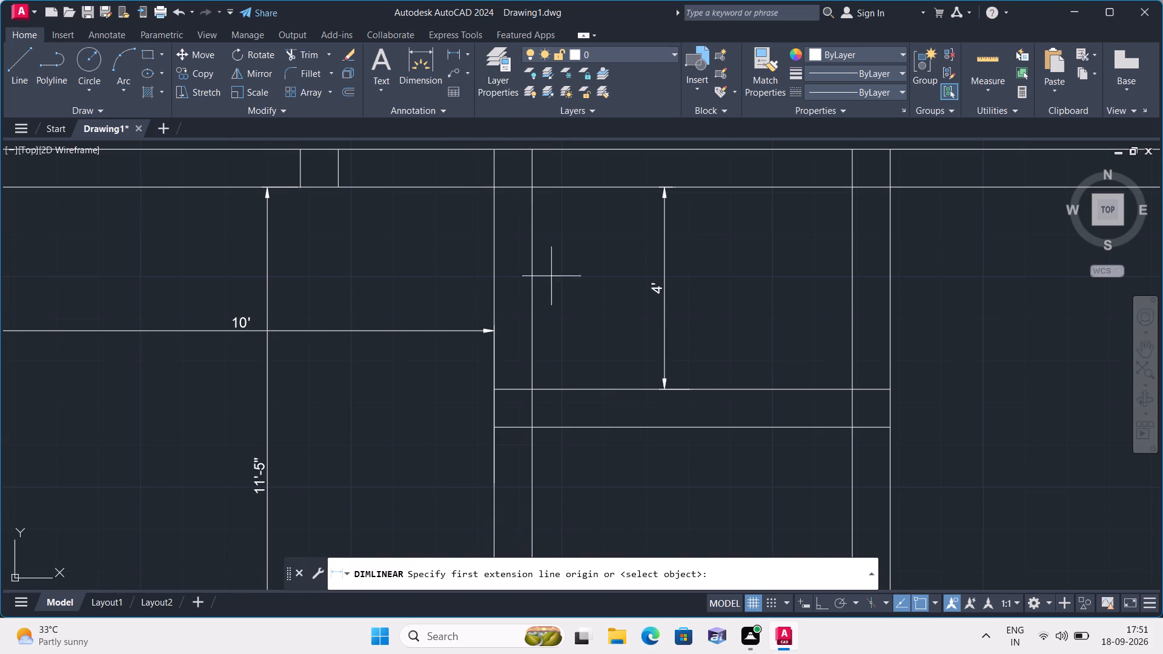
pyautogui.click(535, 295)
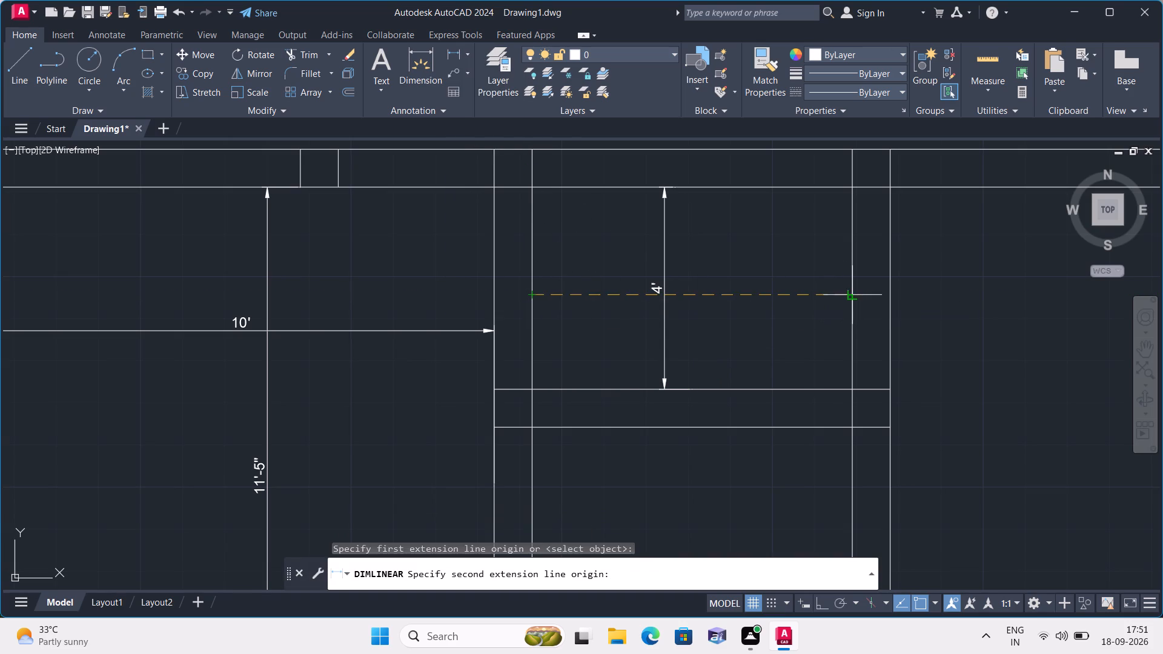
pyautogui.click(849, 296)
pyautogui.click(804, 257)
# Add a horizontal linear dimension for the upper-right room's inside width, from its left partition to the right outer wall.
pyautogui.scroll(-2, 686, 264)
pyautogui.moveTo(694, 296); pyautogui.dragTo(672, 254, button='middle')
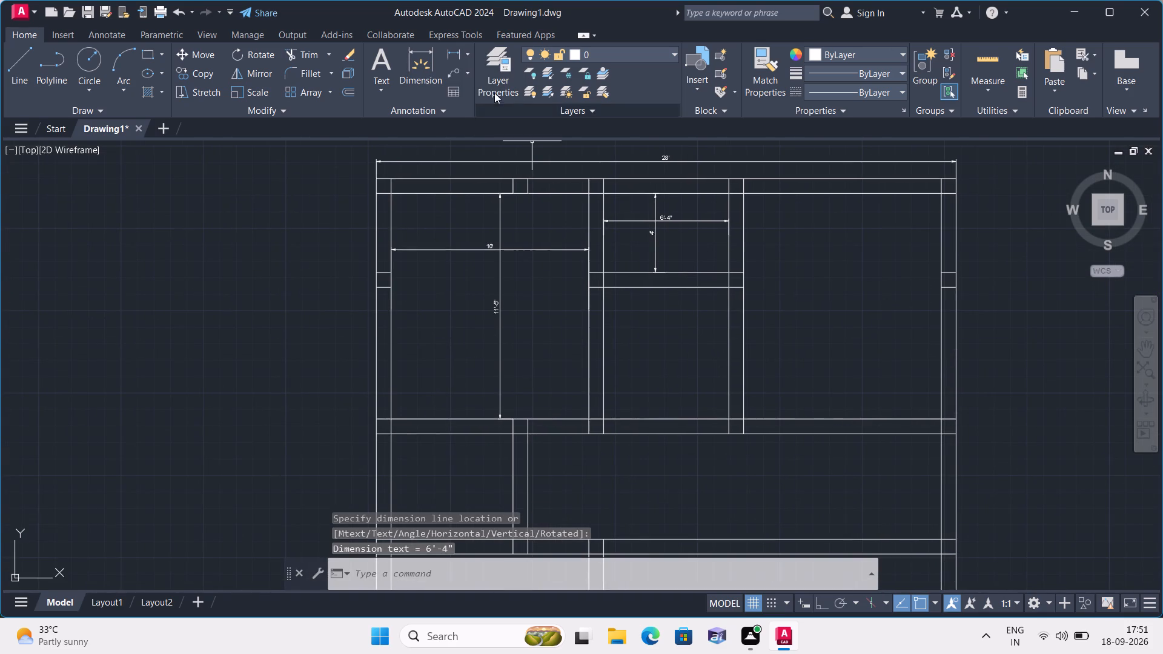
pyautogui.click(471, 53)
pyautogui.click(480, 79)
pyautogui.scroll(-1, 614, 249)
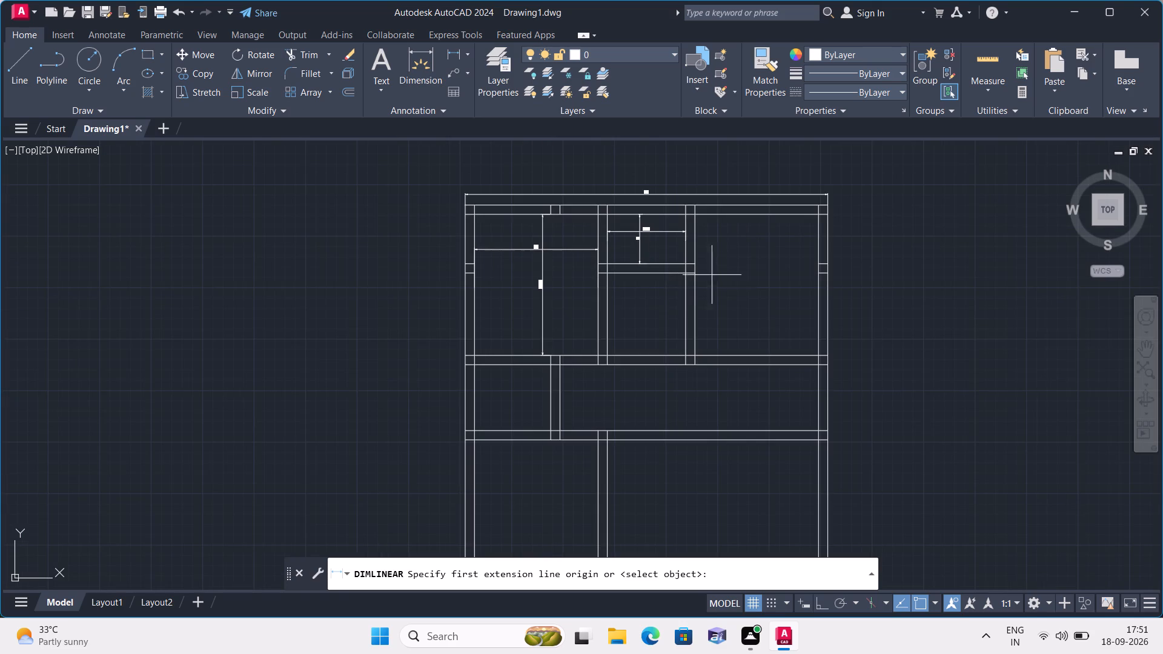
pyautogui.scroll(1, 698, 262)
pyautogui.click(693, 263)
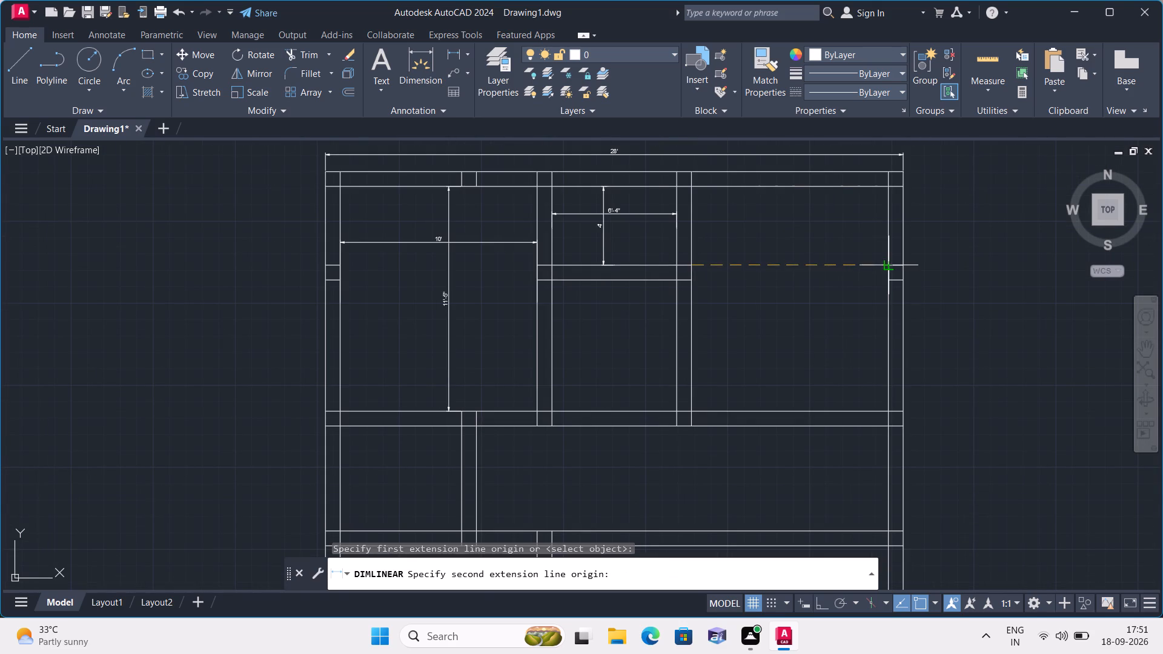
pyautogui.click(887, 265)
pyautogui.click(858, 247)
# Add a vertical linear dimension for the upper-right room's inside height, from the top wall's inner line to the lower partition.
pyautogui.click(465, 48)
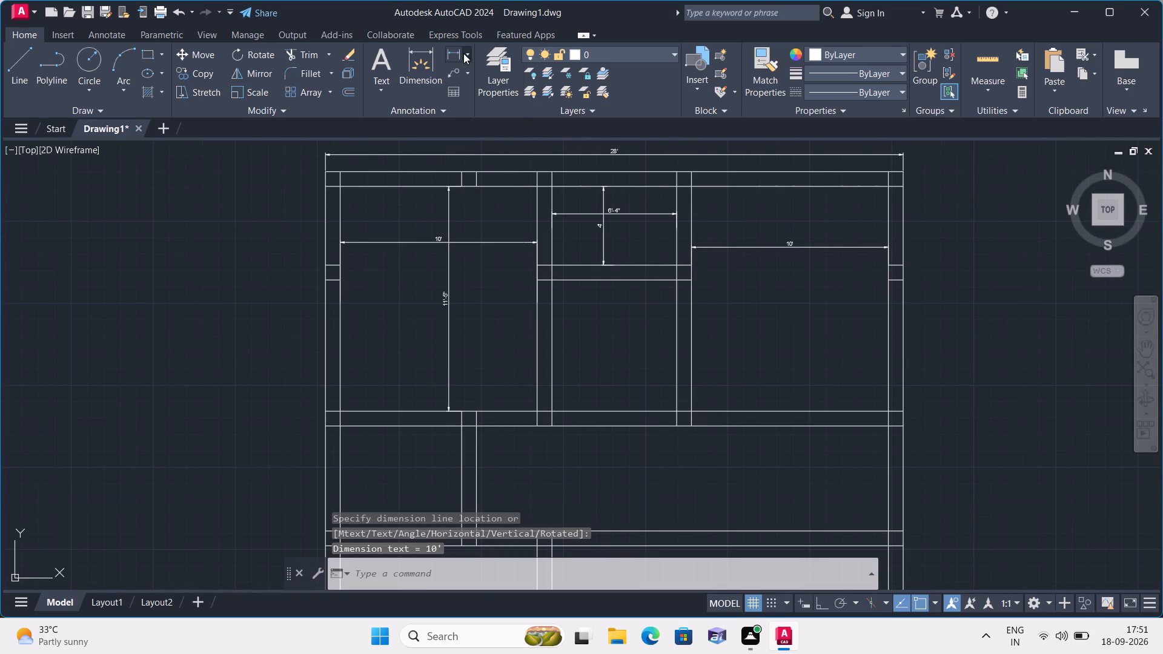
pyautogui.click(484, 82)
pyautogui.click(775, 187)
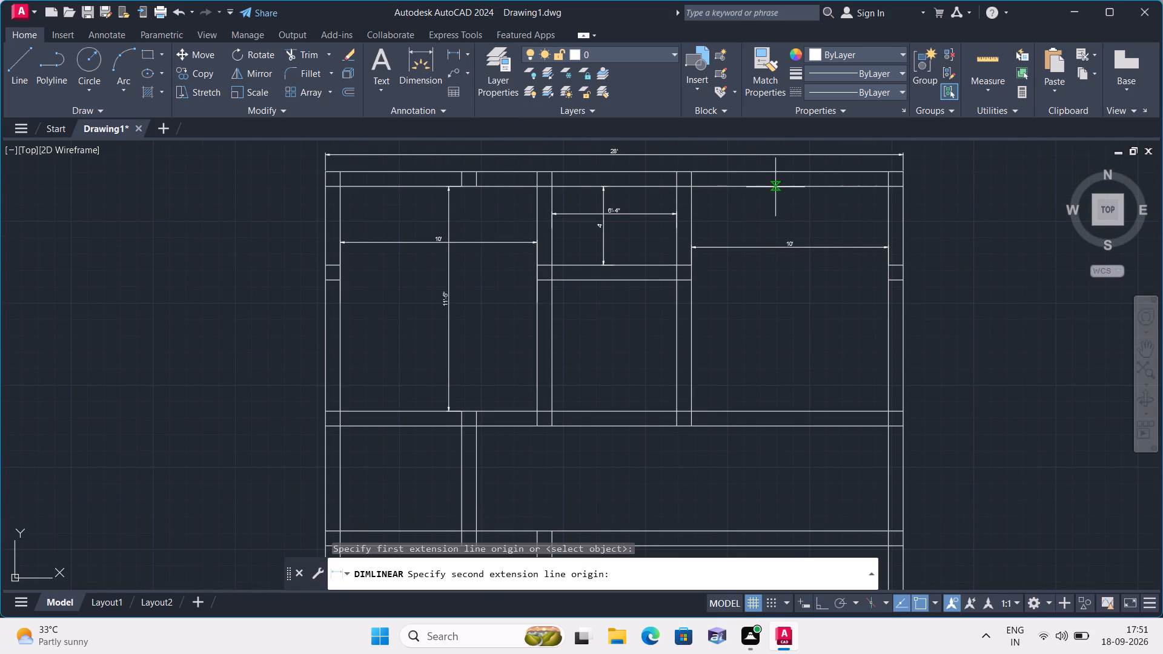
pyautogui.moveTo(760, 277); pyautogui.dragTo(775, 328, button='middle')
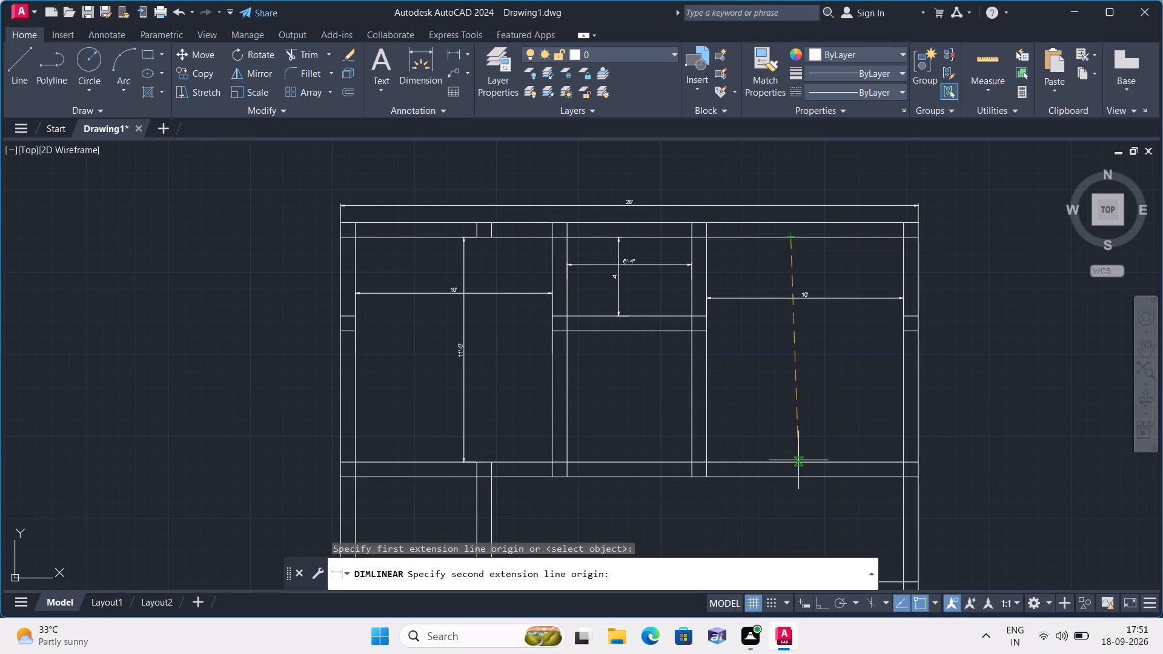
pyautogui.click(800, 463)
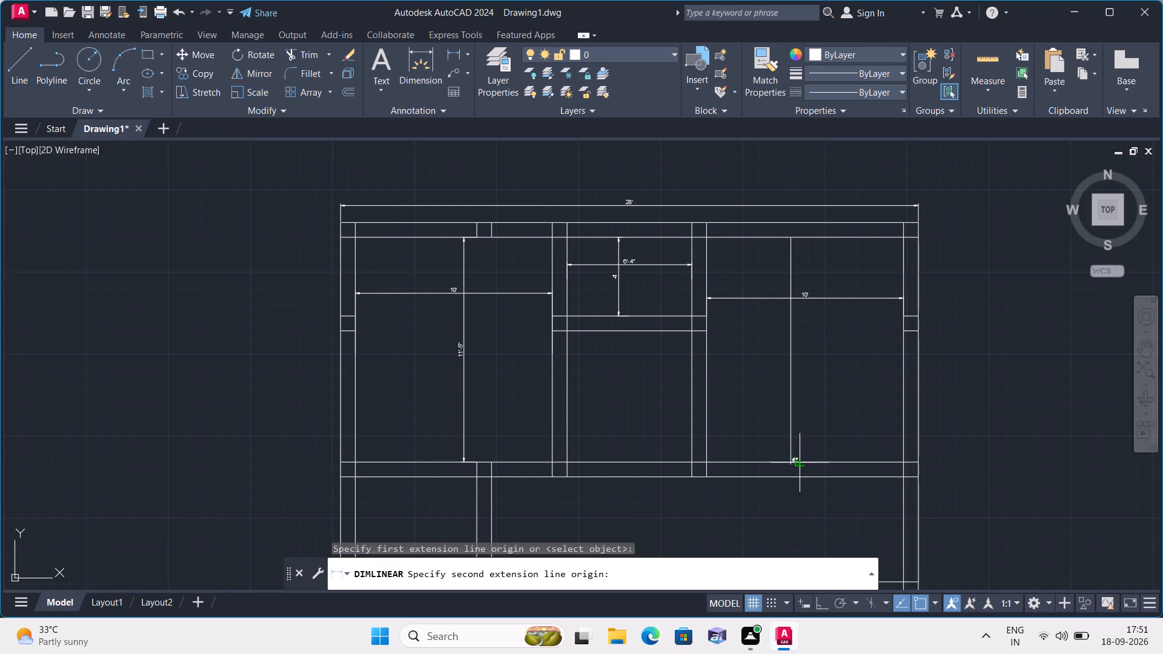
pyautogui.click(763, 418)
# Add a vertical linear dimension for the small middle-left room's inside height, between its upper and lower partitions.
pyautogui.moveTo(747, 387); pyautogui.dragTo(684, 261, button='middle')
pyautogui.scroll(-1, 680, 251)
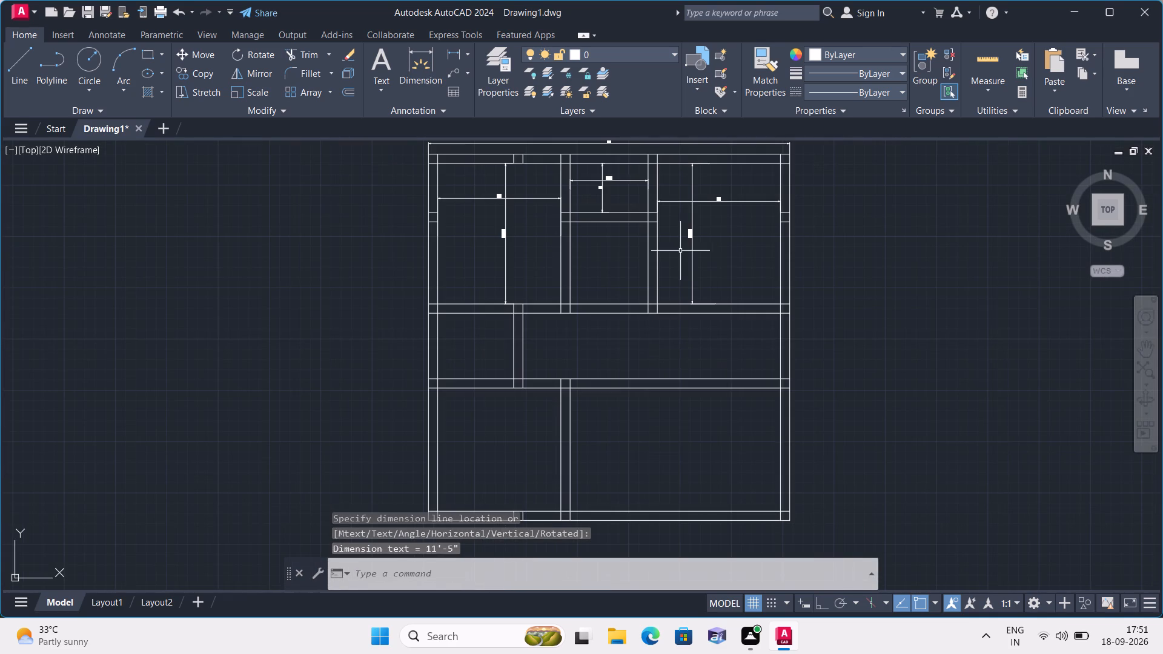
pyautogui.click(468, 53)
pyautogui.click(477, 78)
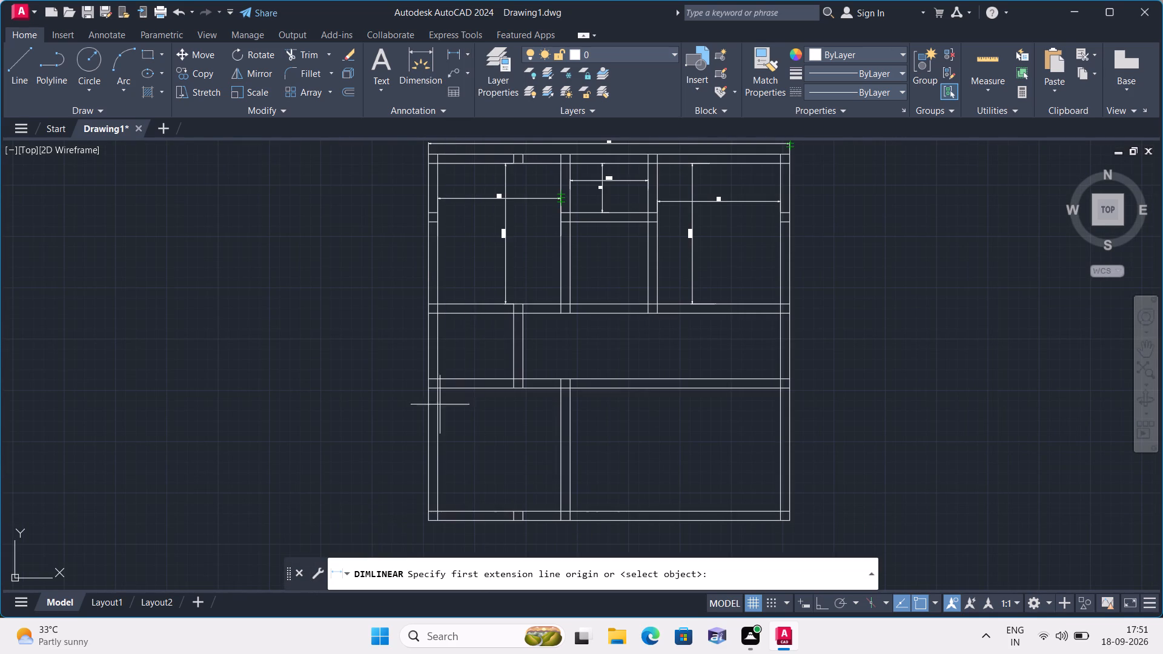
pyautogui.scroll(2, 445, 403)
pyautogui.click(515, 179)
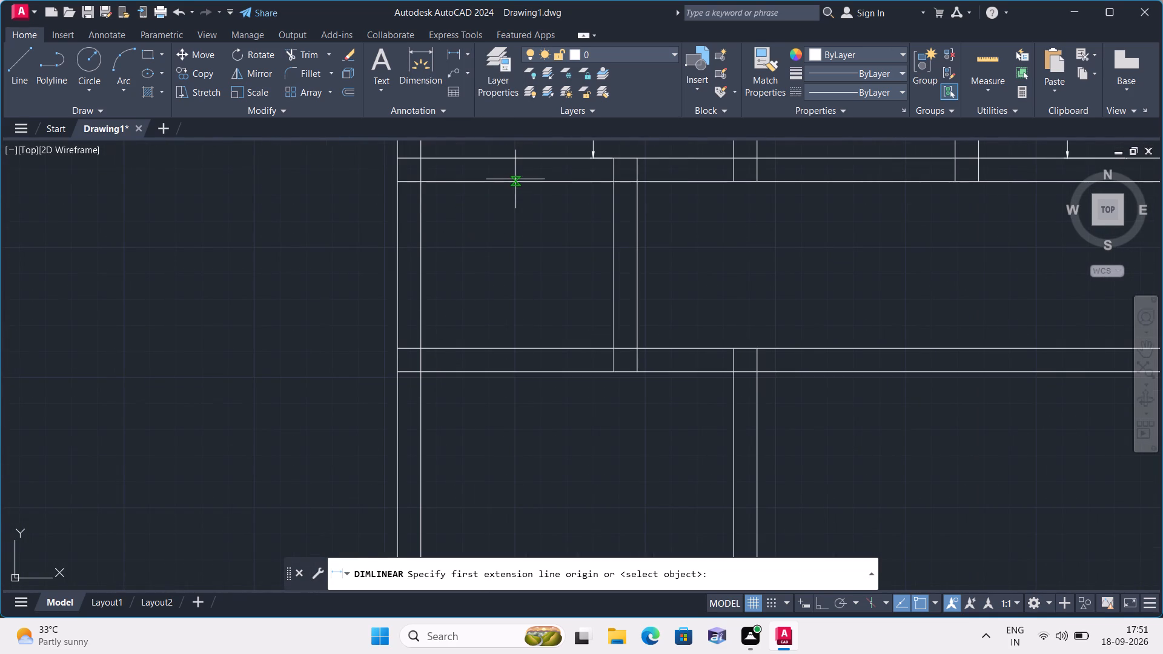
pyautogui.click(515, 348)
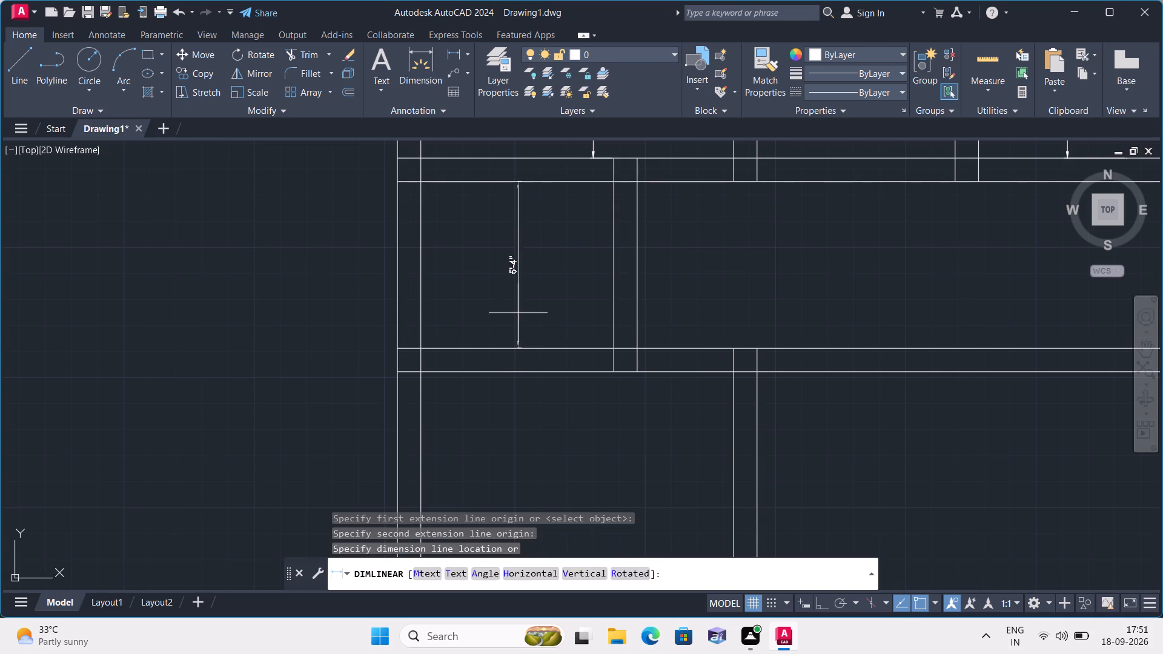
pyautogui.click(518, 311)
# Add a horizontal linear dimension for the small middle-left room's inside width, between its right partition and the left outer wall.
pyautogui.click(464, 52)
pyautogui.click(477, 77)
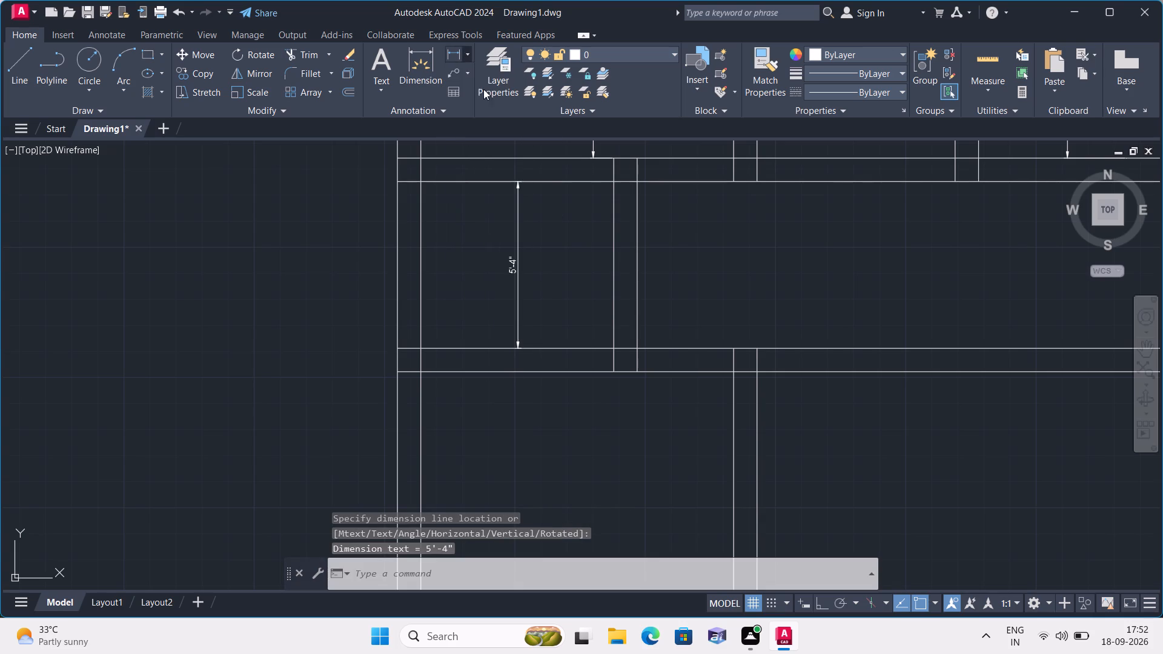
pyautogui.click(612, 250)
pyautogui.click(421, 249)
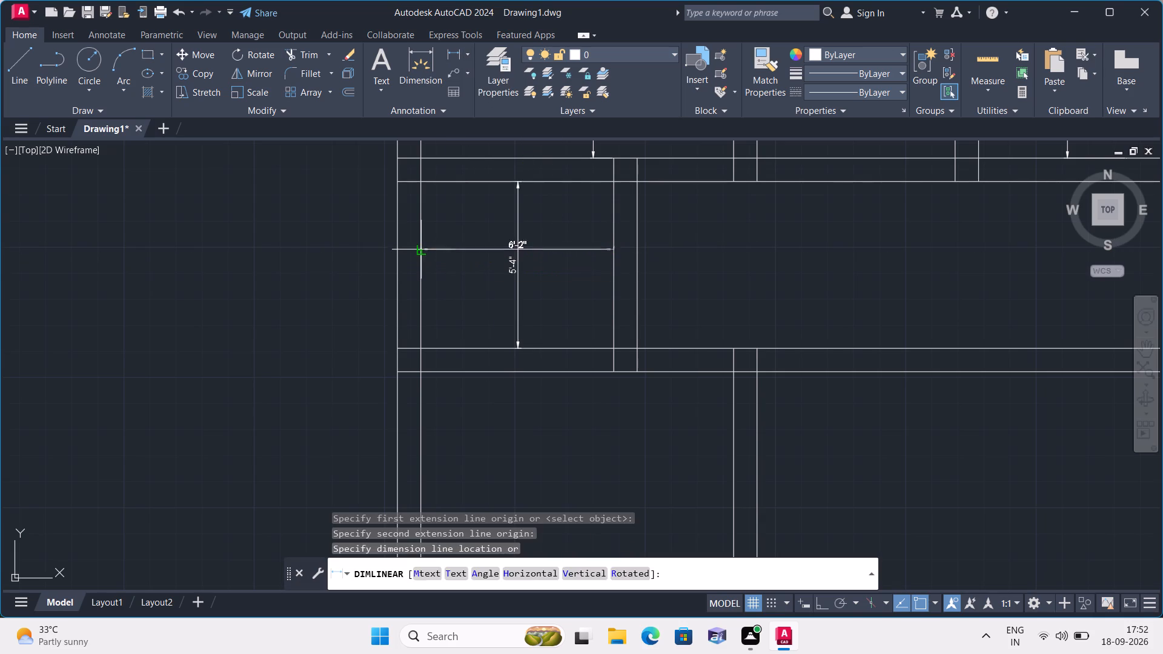
pyautogui.click(433, 220)
# Add a vertical linear dimension for the lower-left room's inside height, from its upper partition to the bottom wall's inner line.
pyautogui.click(464, 53)
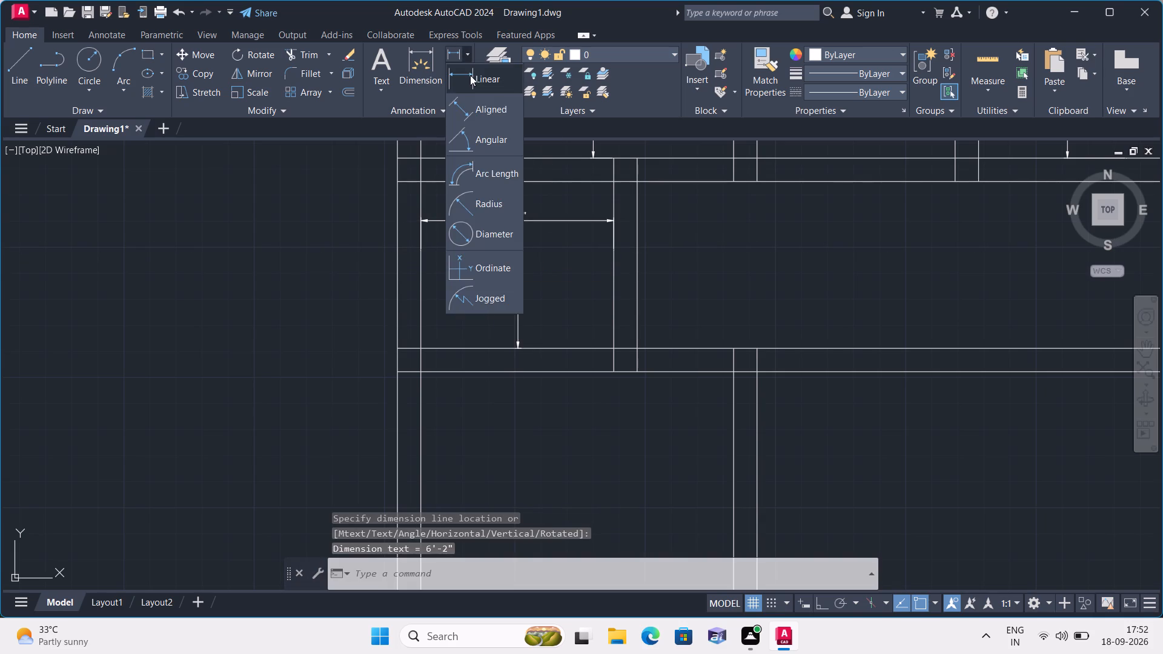
pyautogui.click(479, 75)
pyautogui.scroll(-2, 565, 333)
pyautogui.moveTo(600, 401); pyautogui.dragTo(579, 299, button='middle')
pyautogui.scroll(2, 568, 272)
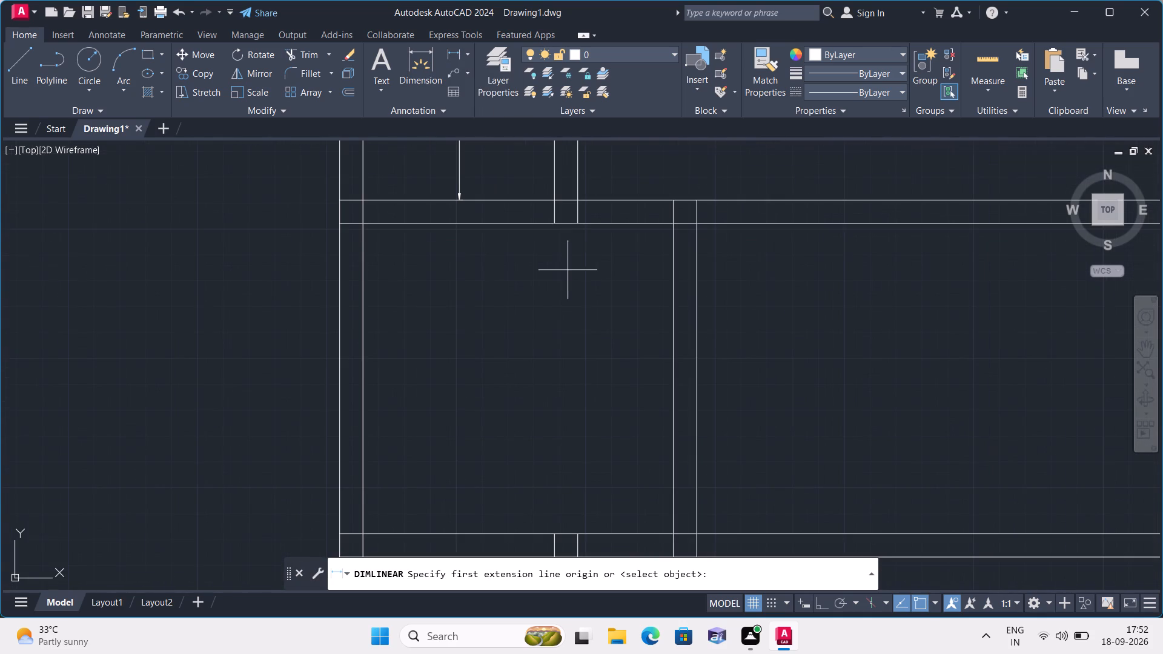
pyautogui.click(562, 226)
pyautogui.click(563, 532)
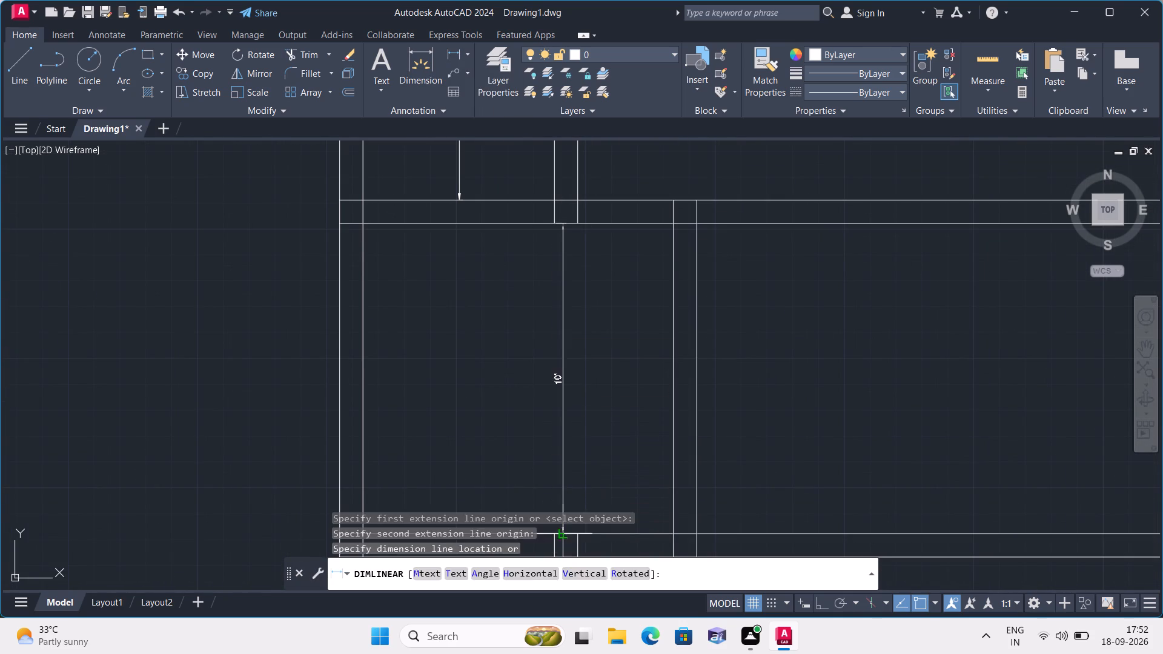
pyautogui.click(555, 497)
# Add a horizontal linear dimension for the lower-left room's inside width, from the left outer wall to its right partition.
pyautogui.click(462, 56)
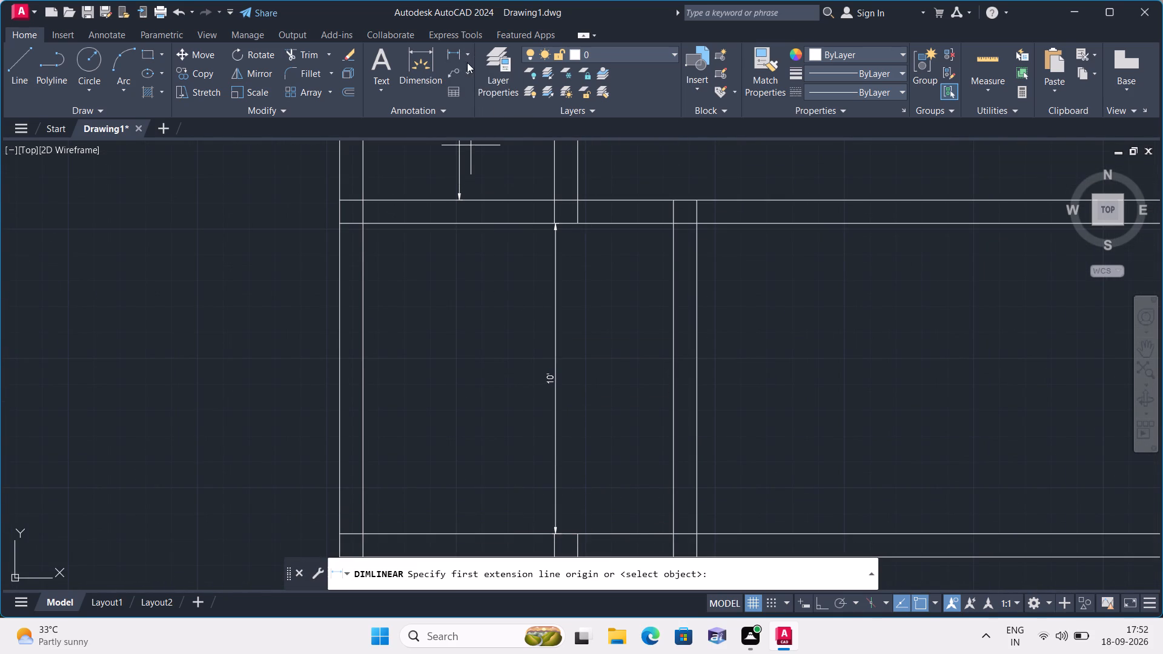
pyautogui.scroll(-1, 480, 308)
pyautogui.click(405, 355)
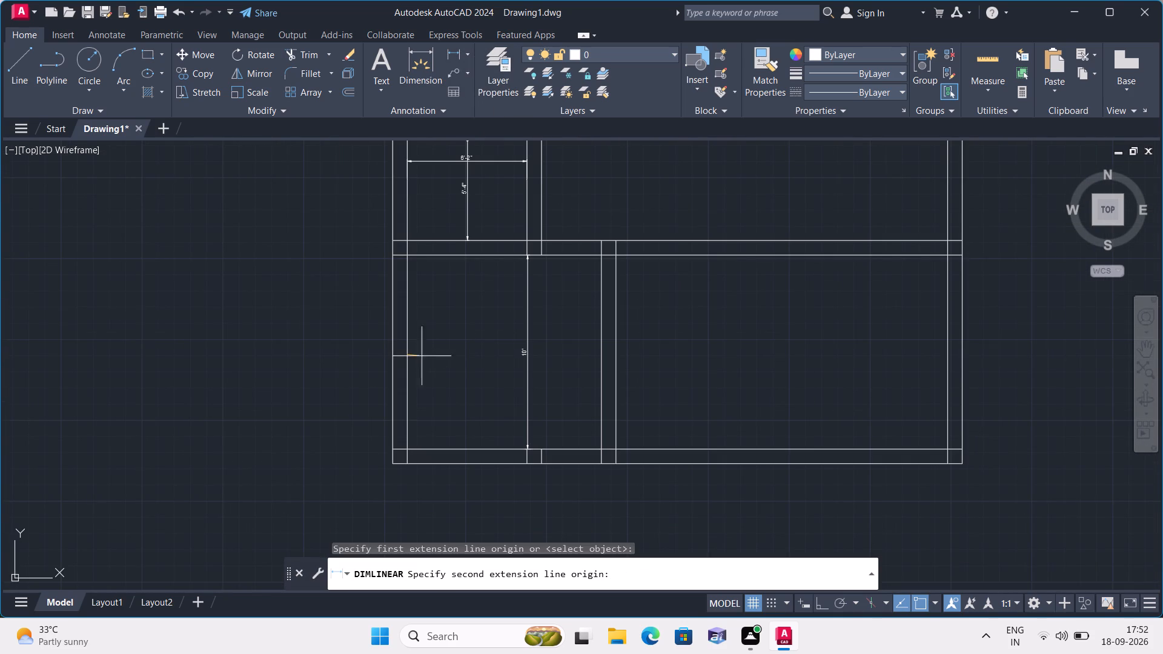
pyautogui.click(604, 360)
pyautogui.click(575, 306)
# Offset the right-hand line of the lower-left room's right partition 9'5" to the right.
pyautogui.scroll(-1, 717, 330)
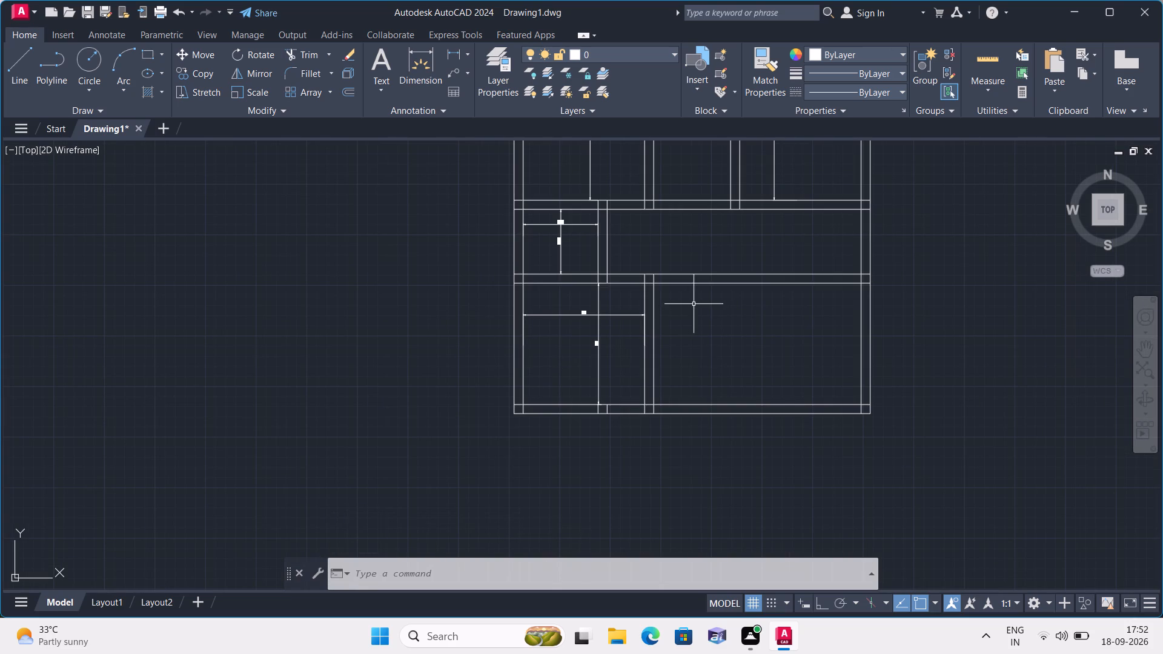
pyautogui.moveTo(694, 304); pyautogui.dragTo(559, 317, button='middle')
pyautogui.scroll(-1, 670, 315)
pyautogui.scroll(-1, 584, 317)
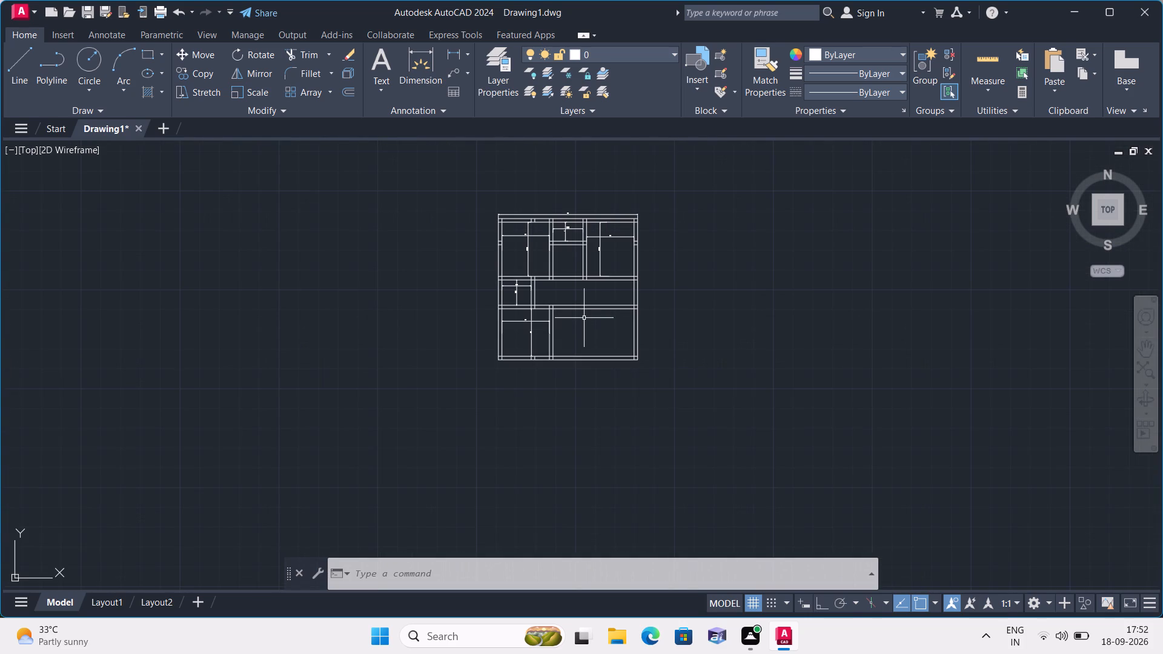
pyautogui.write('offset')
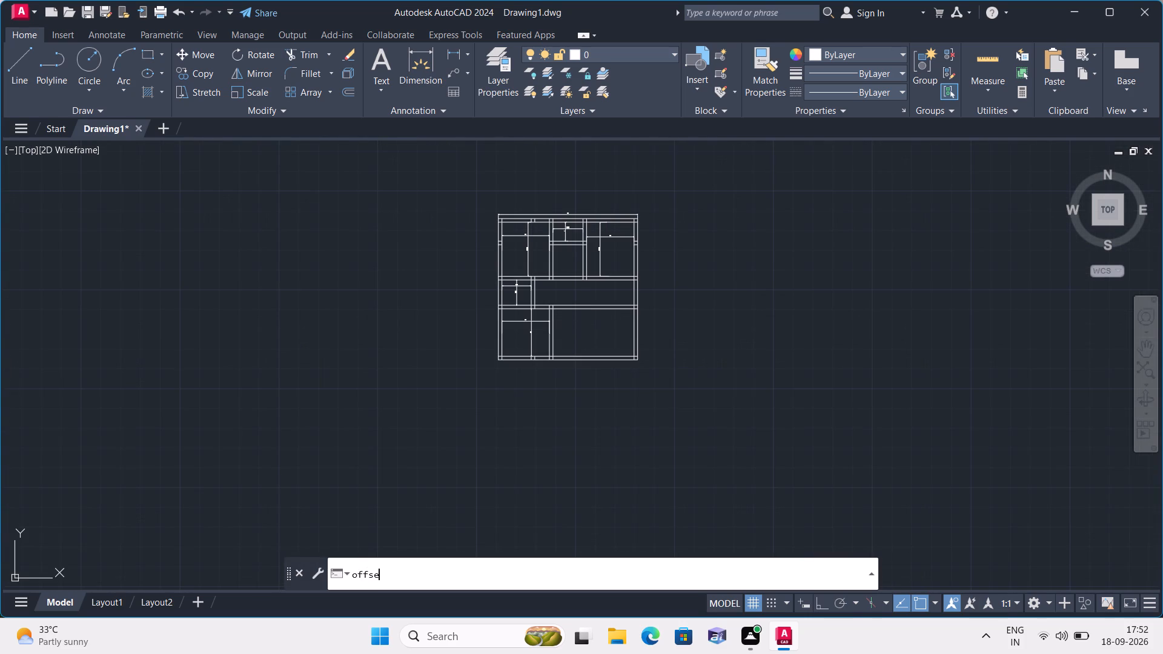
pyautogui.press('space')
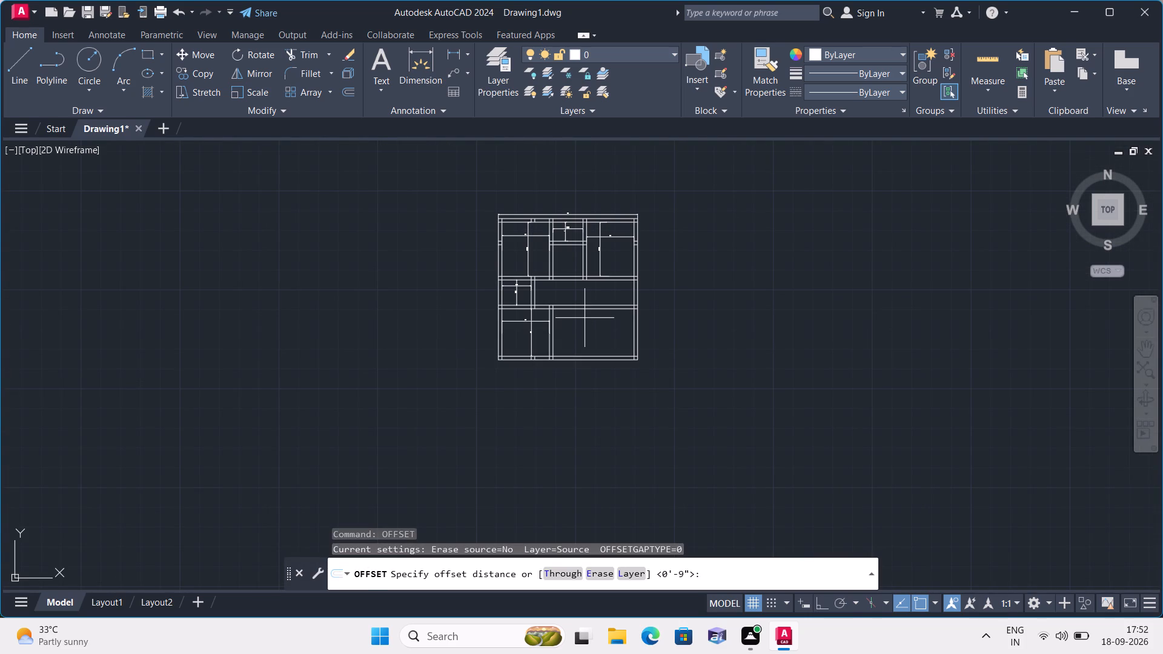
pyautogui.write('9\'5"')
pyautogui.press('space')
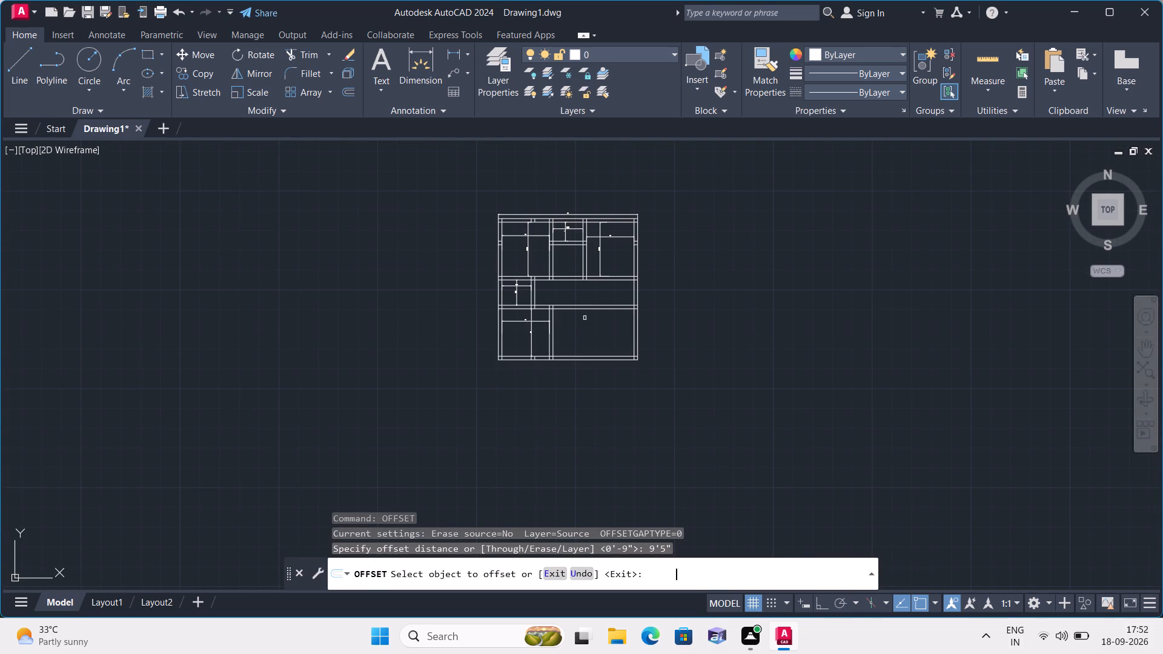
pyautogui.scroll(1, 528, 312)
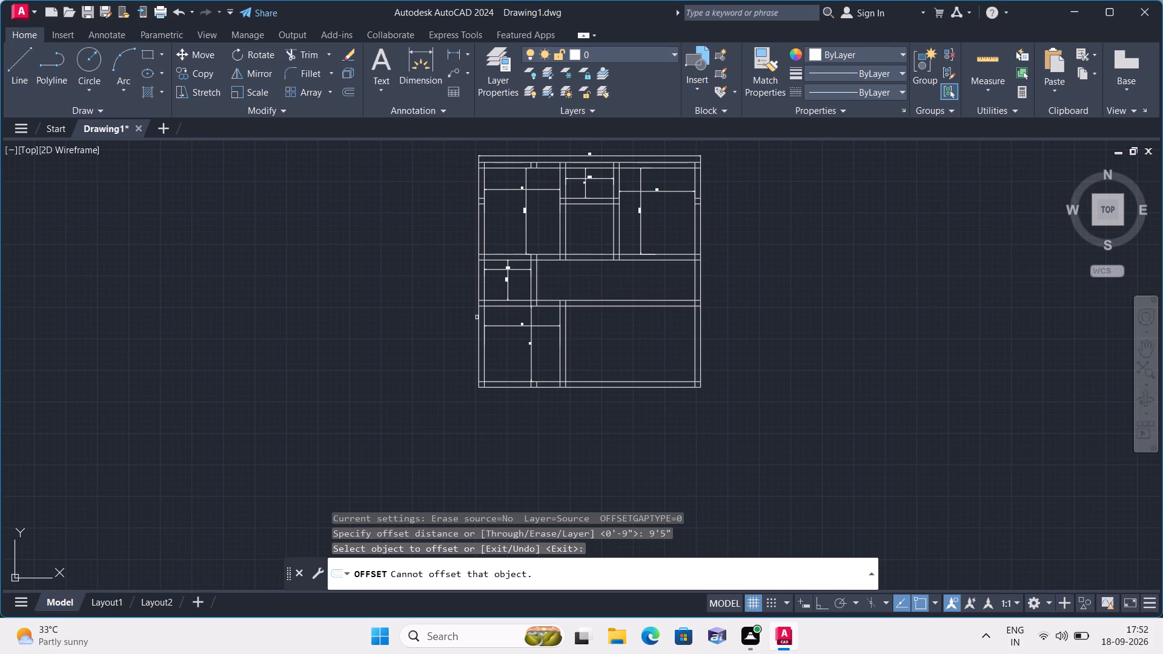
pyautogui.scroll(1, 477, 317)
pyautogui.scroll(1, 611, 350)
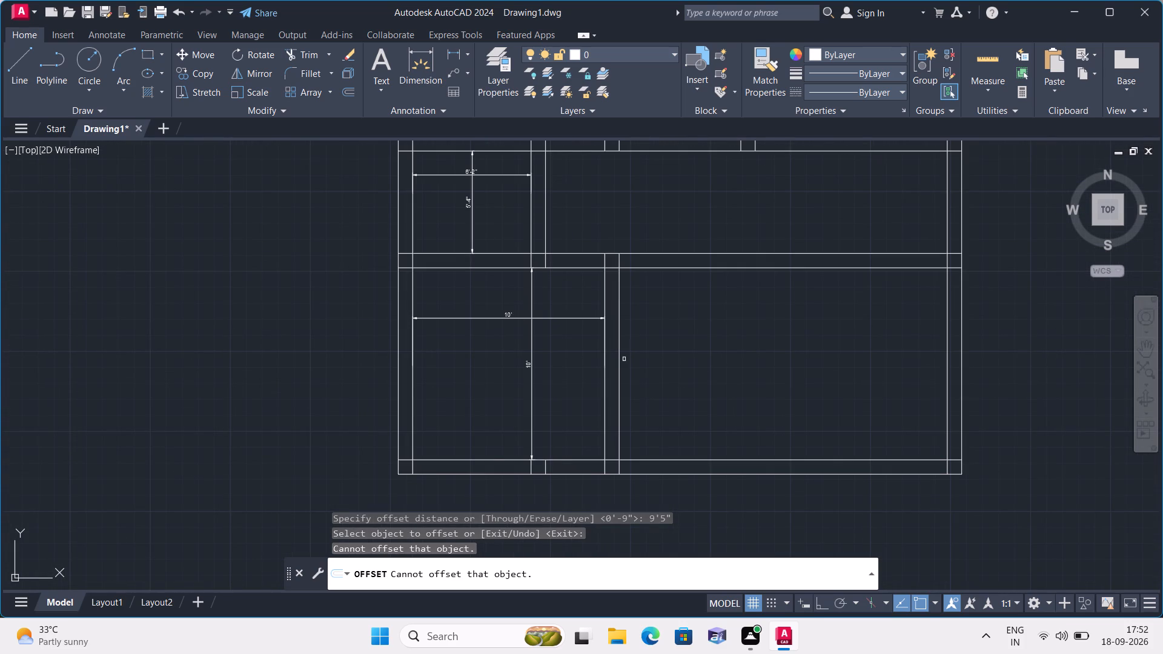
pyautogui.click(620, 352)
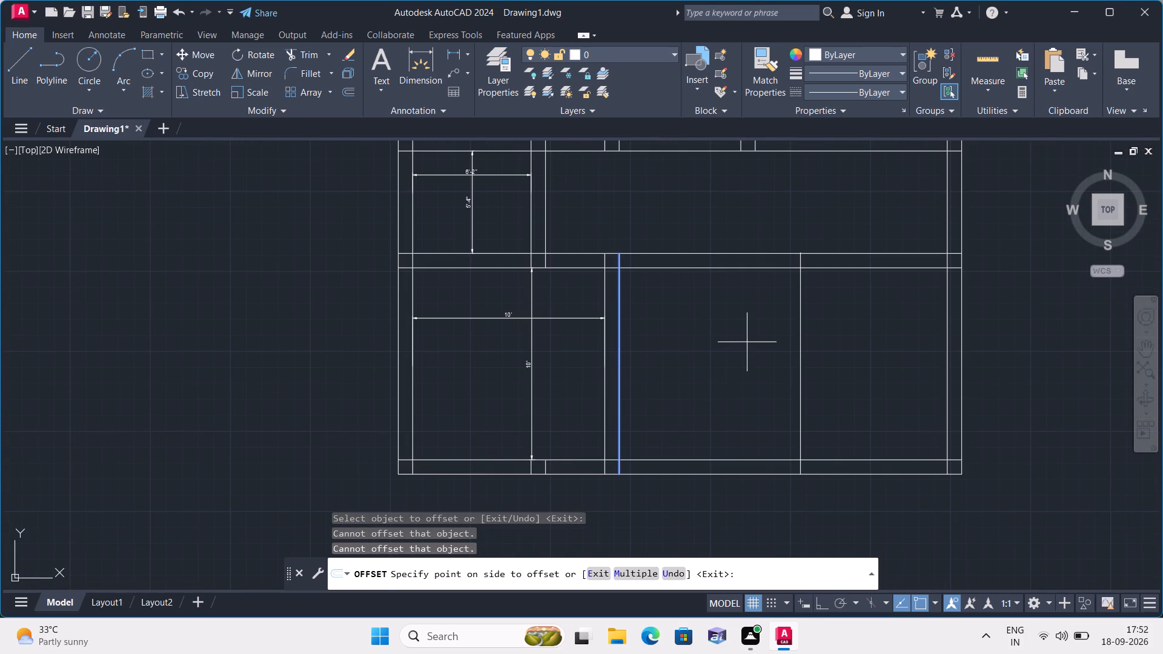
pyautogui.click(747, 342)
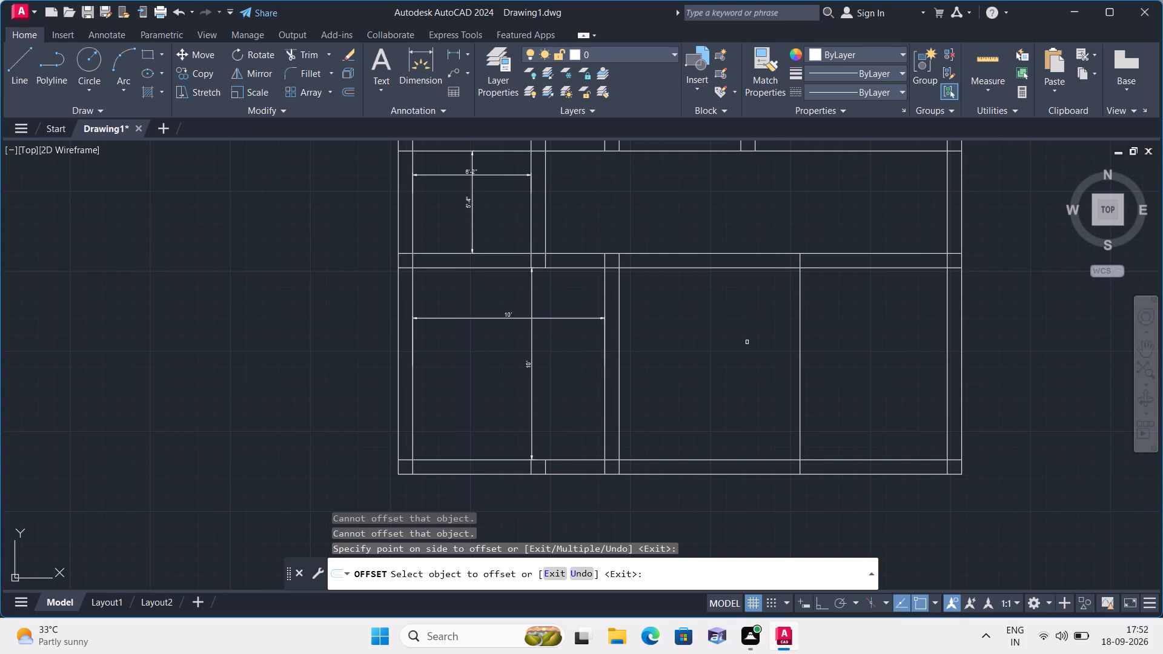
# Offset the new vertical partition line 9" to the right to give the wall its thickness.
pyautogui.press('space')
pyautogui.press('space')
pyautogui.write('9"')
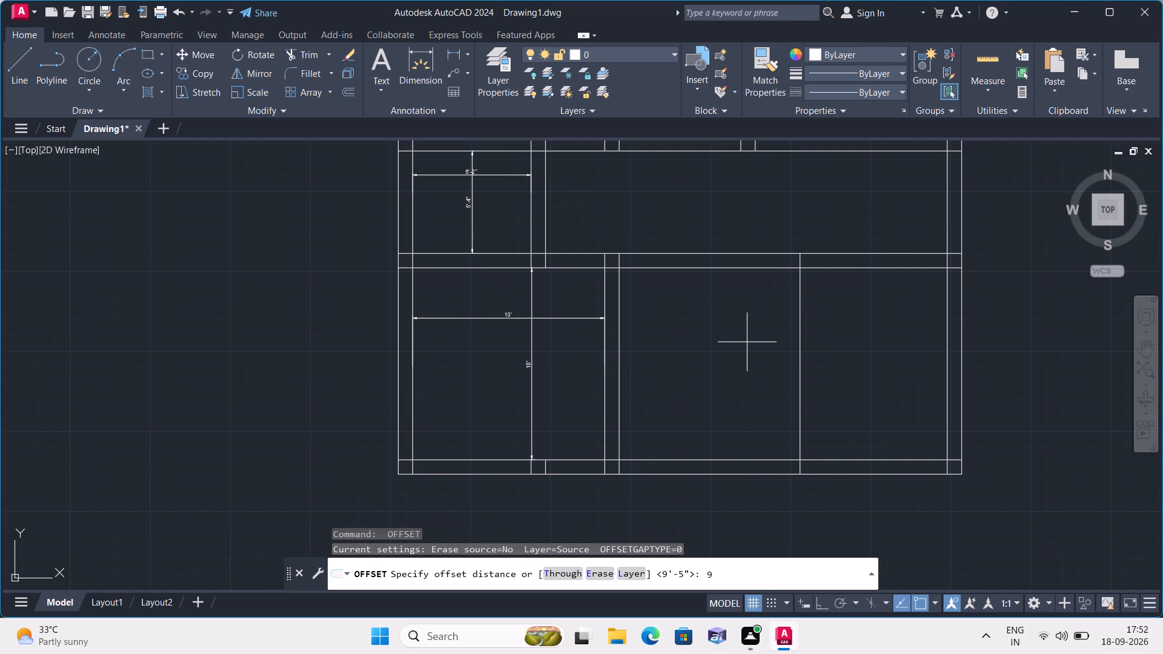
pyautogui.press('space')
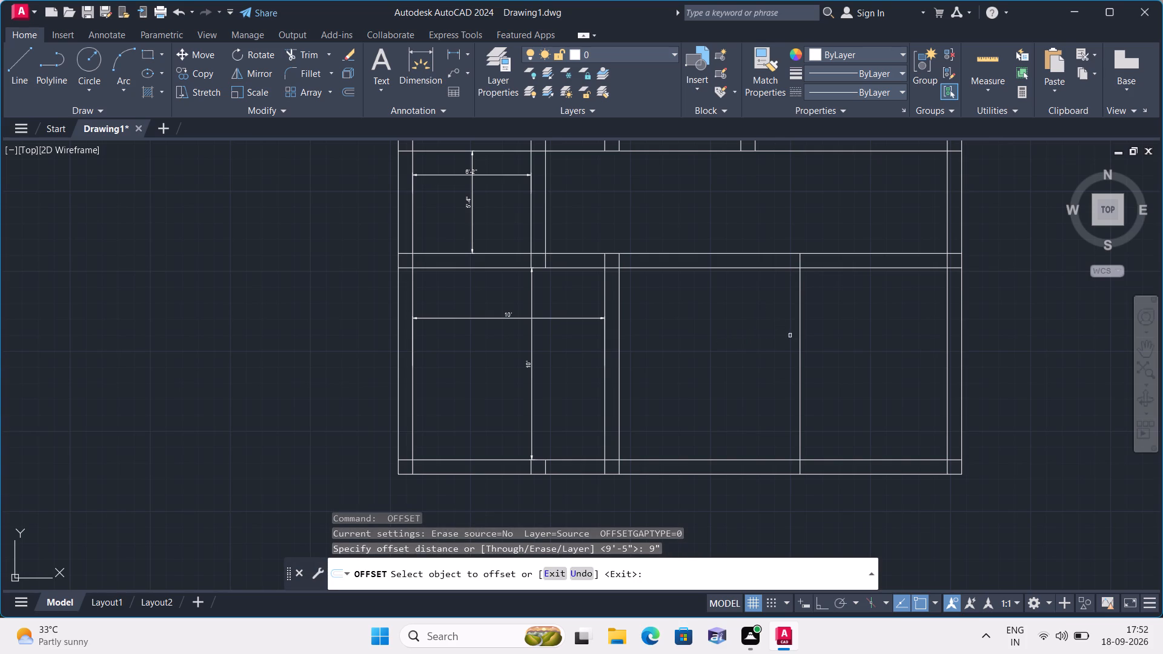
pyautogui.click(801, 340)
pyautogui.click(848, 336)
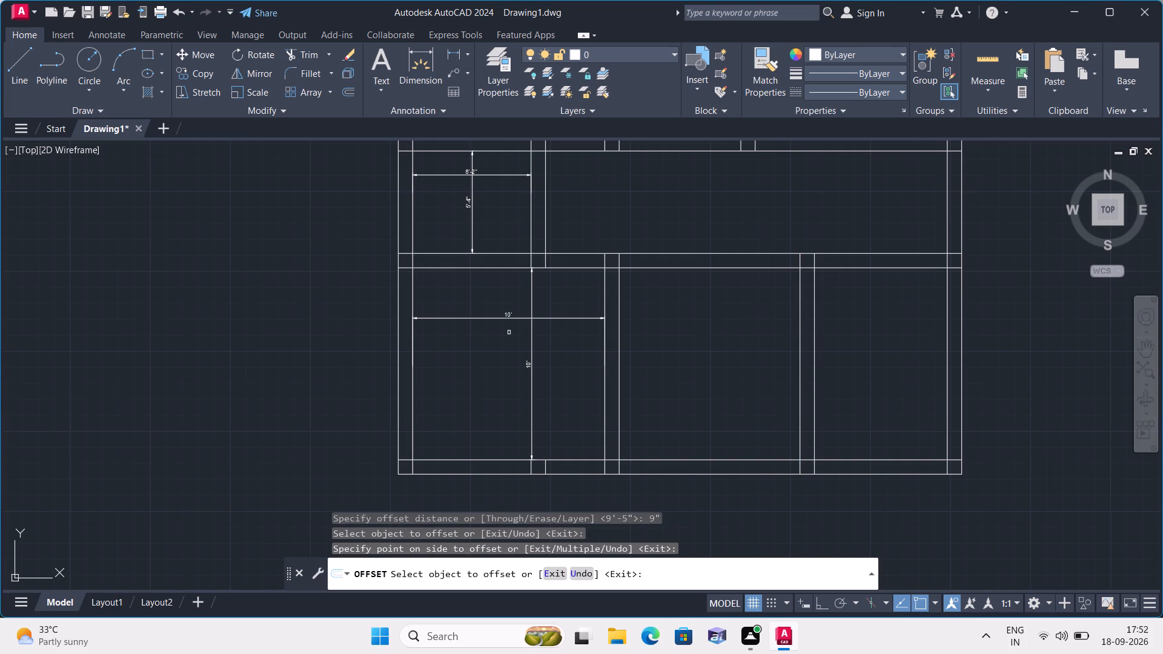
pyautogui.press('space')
# Check the lower-right room's inside width between the new partition and the right outer wall with a linear dimension.
pyautogui.moveTo(16, 215); pyautogui.dragTo(0, 225, button='middle')
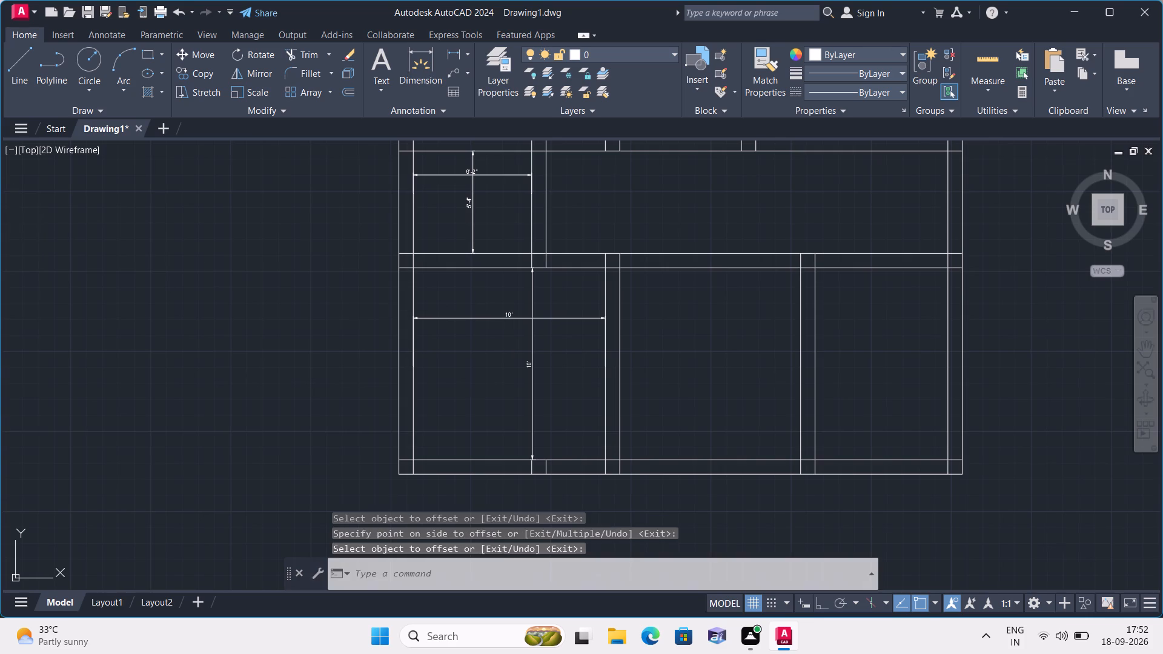
pyautogui.moveTo(0, 225); pyautogui.dragTo(0, 216, button='middle')
pyautogui.click(463, 52)
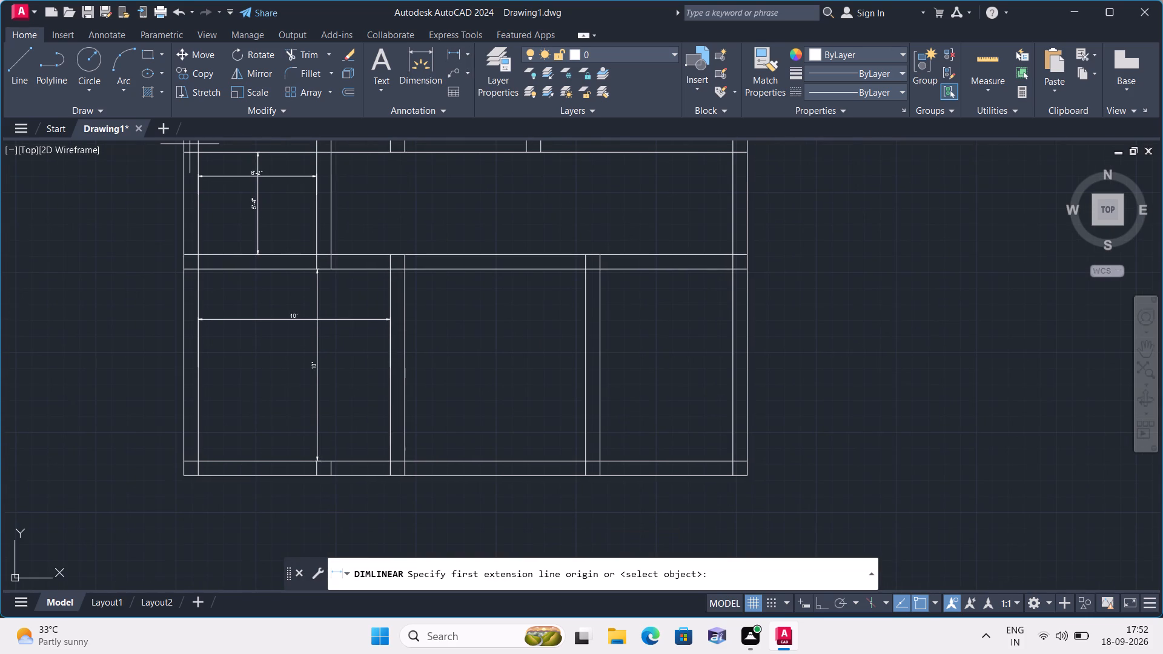
pyautogui.click(732, 264)
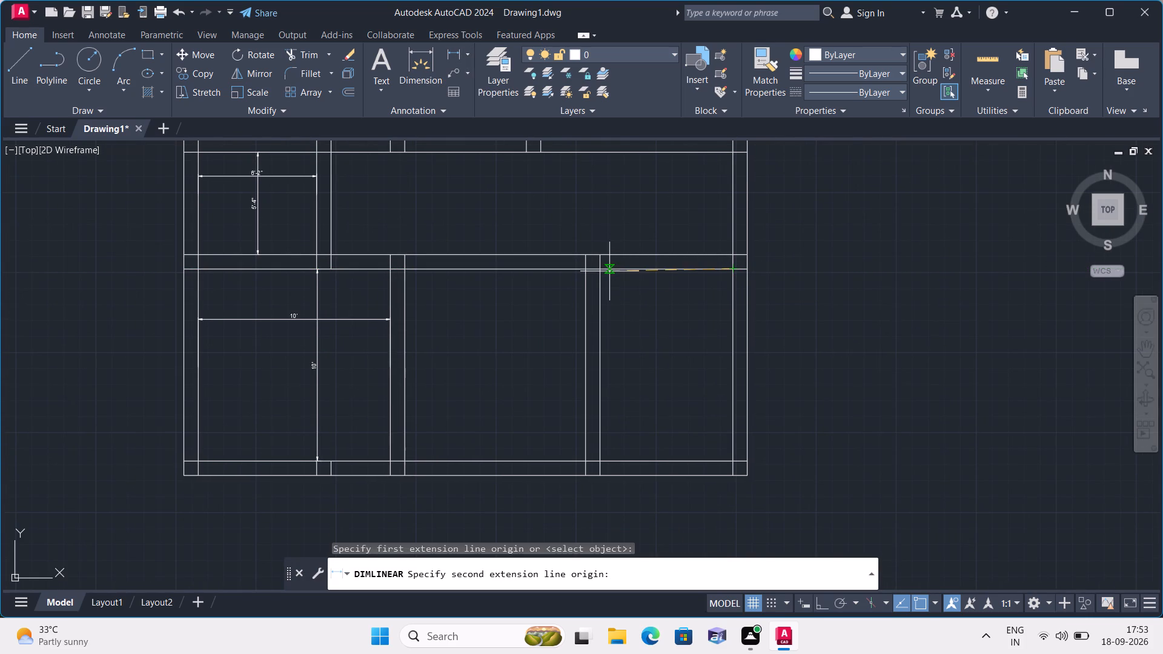
pyautogui.click(598, 269)
pyautogui.scroll(1, 626, 305)
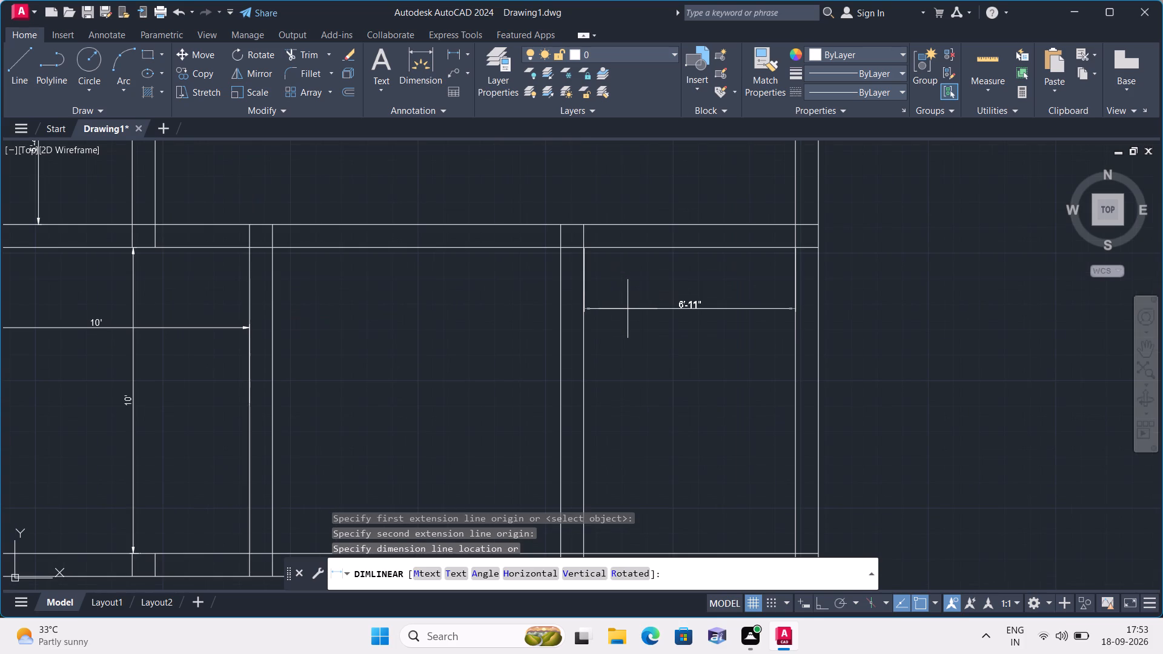
pyautogui.press('Escape')
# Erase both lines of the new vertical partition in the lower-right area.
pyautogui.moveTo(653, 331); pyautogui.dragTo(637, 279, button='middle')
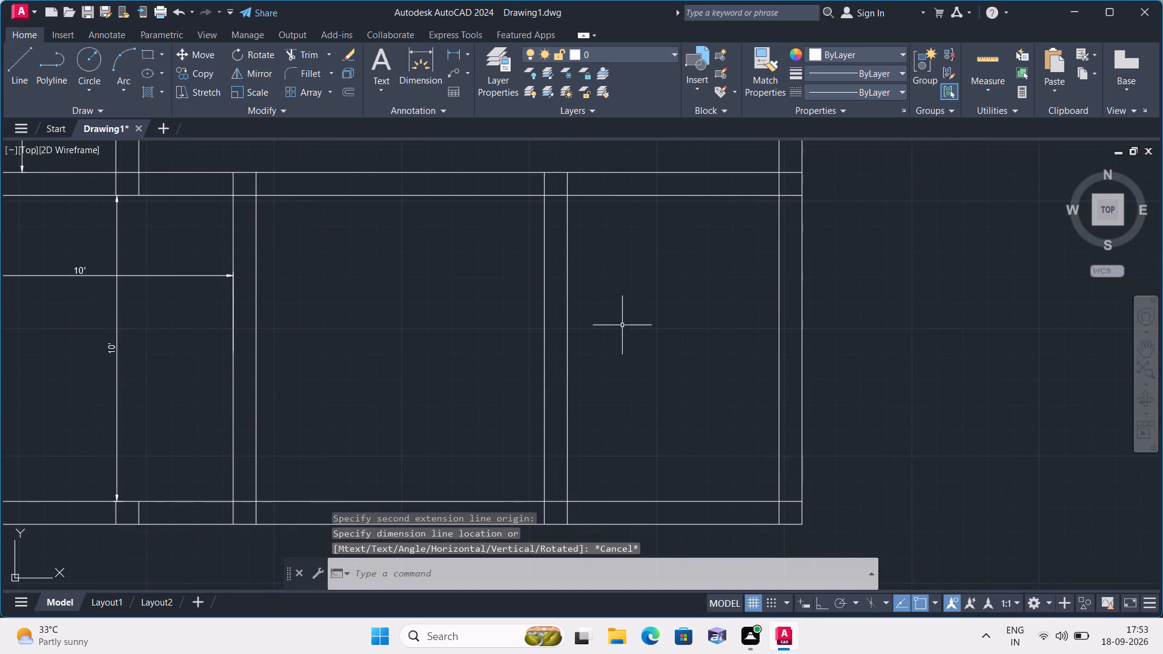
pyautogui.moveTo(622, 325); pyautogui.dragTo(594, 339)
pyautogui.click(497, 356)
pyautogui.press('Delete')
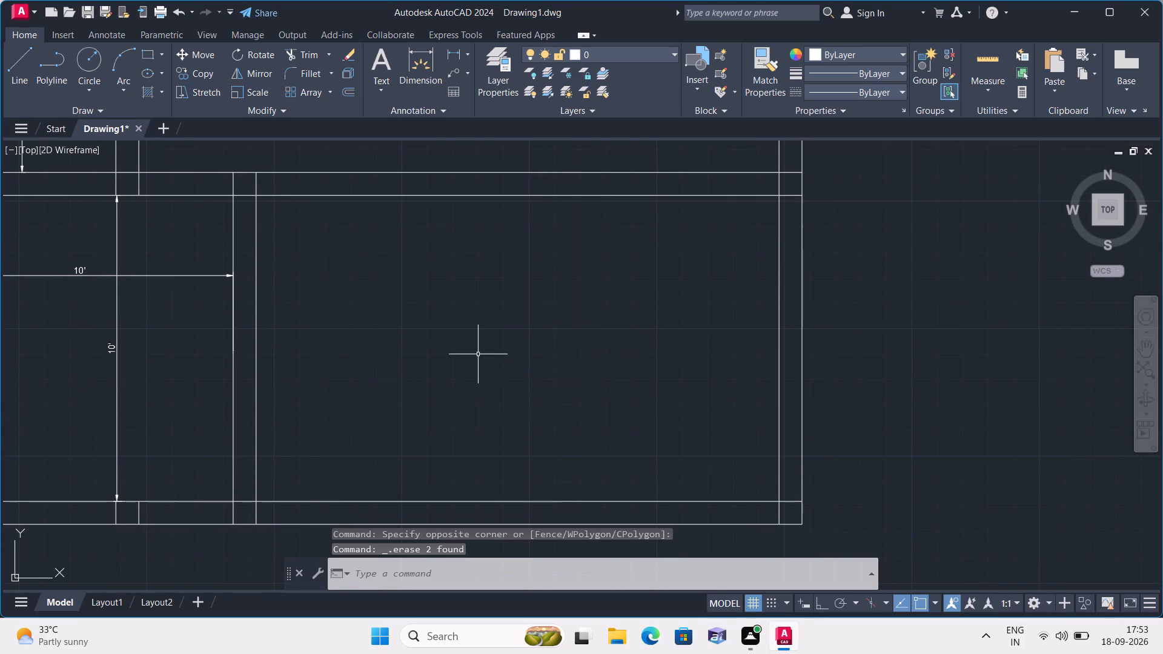
# Offset the inner line of the right outer wall 6'6" to the left.
pyautogui.scroll(-1, 478, 354)
pyautogui.write('offset 5')
pyautogui.press('BackSpace')
pyautogui.write('6\'6"')
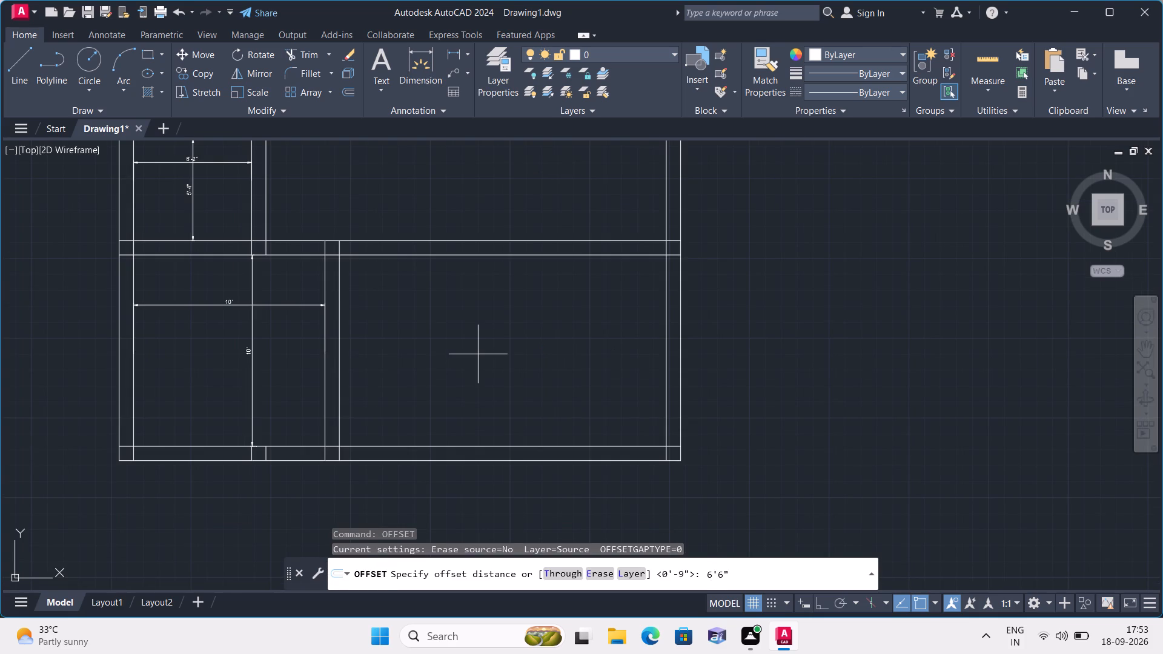
pyautogui.press('space')
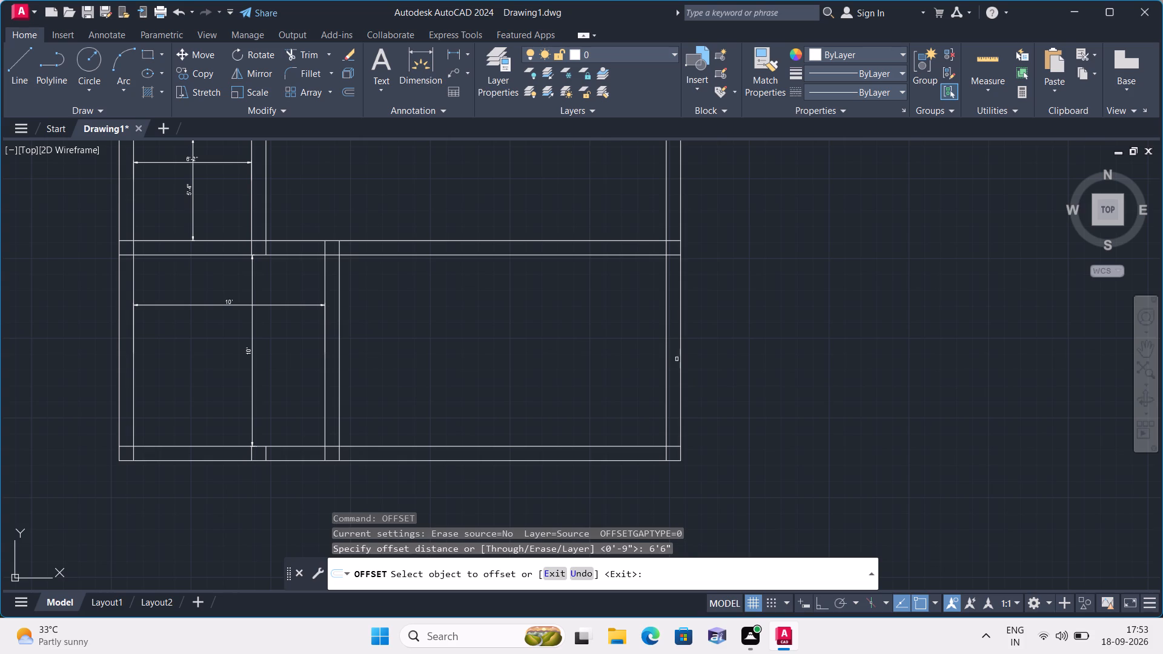
pyautogui.click(668, 363)
pyautogui.click(575, 375)
pyautogui.press('space')
# Offset the new vertical partition line 9" to the left to give the wall its thickness.
pyautogui.press('space')
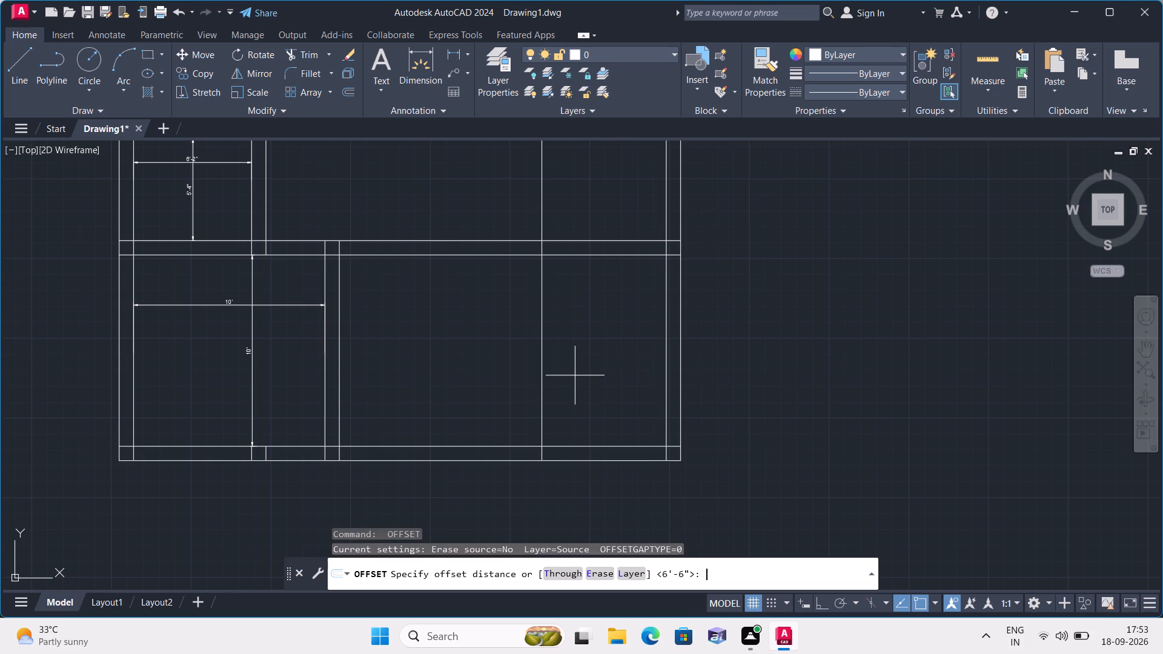
pyautogui.write('9"')
pyautogui.press('space')
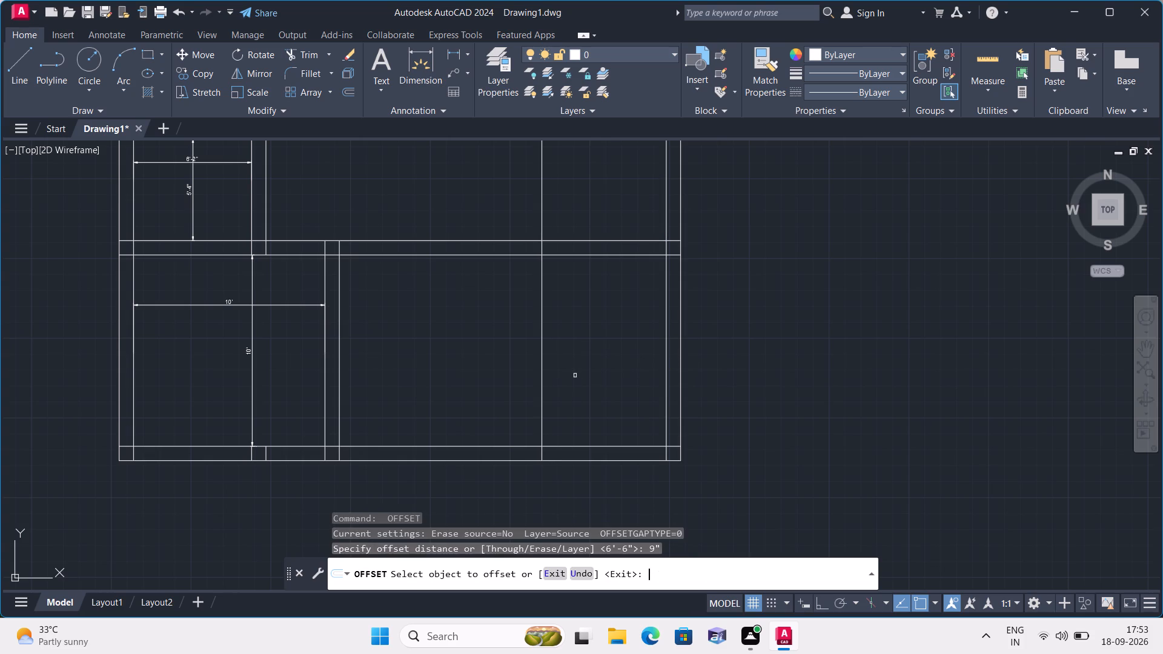
pyautogui.click(541, 388)
pyautogui.click(491, 375)
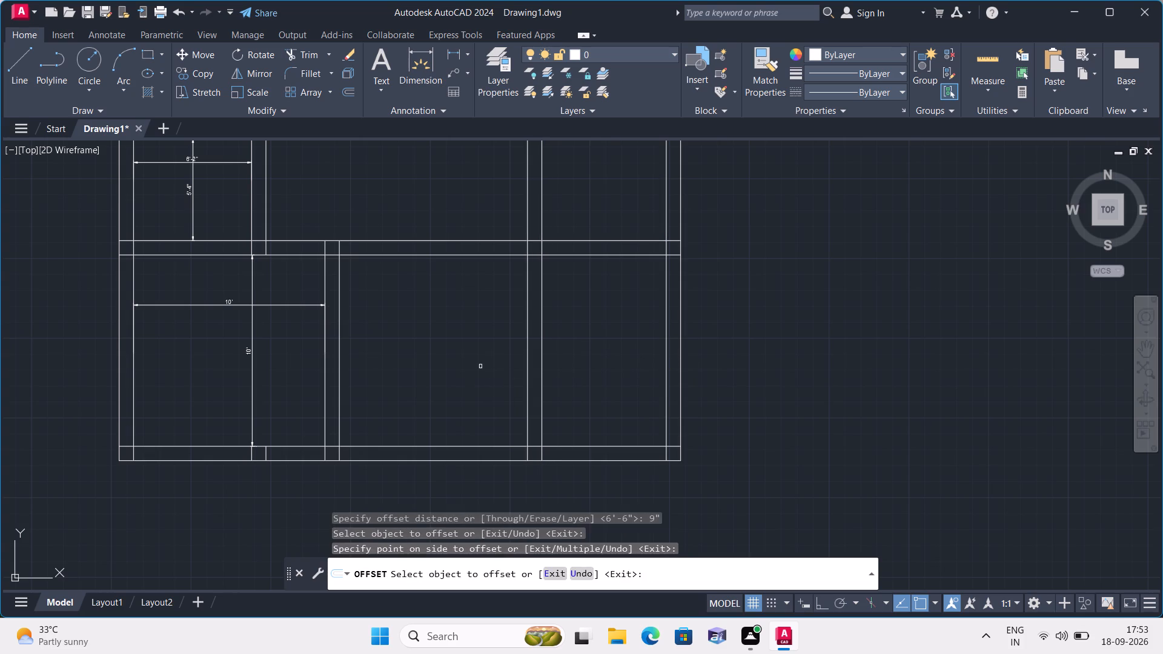
pyautogui.press('space')
# Trim both lines of the new vertical partition out of the open middle area above the lower rooms.
pyautogui.moveTo(469, 358); pyautogui.dragTo(488, 403, button='middle')
pyautogui.scroll(-2, 469, 358)
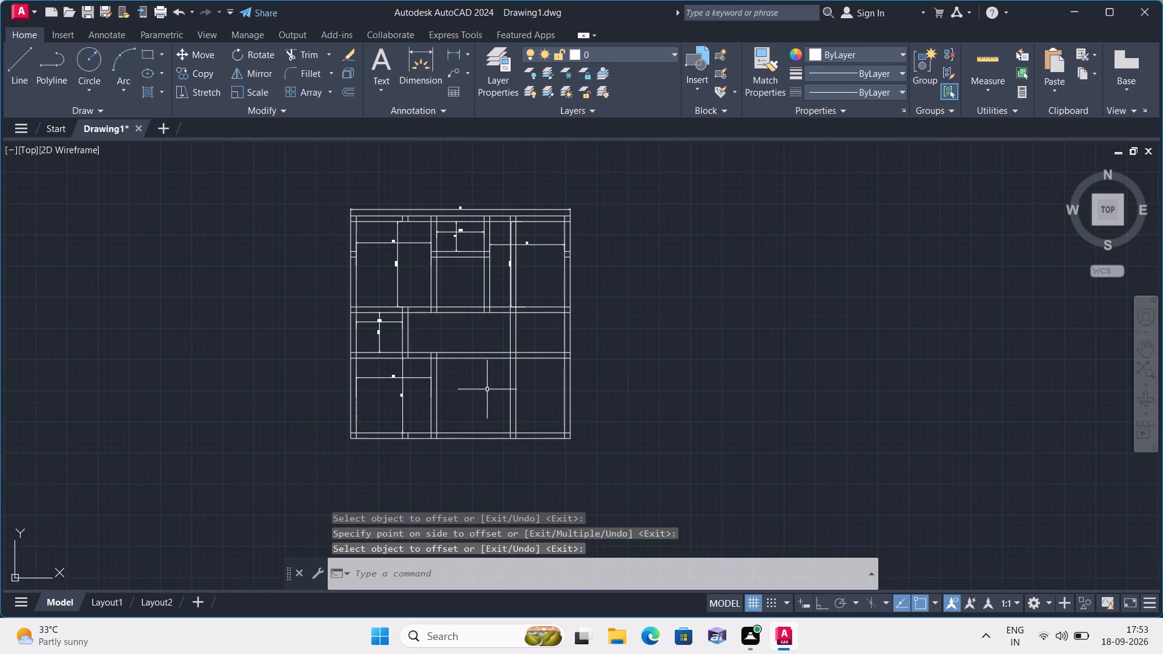
pyautogui.write('trim')
pyautogui.press('space')
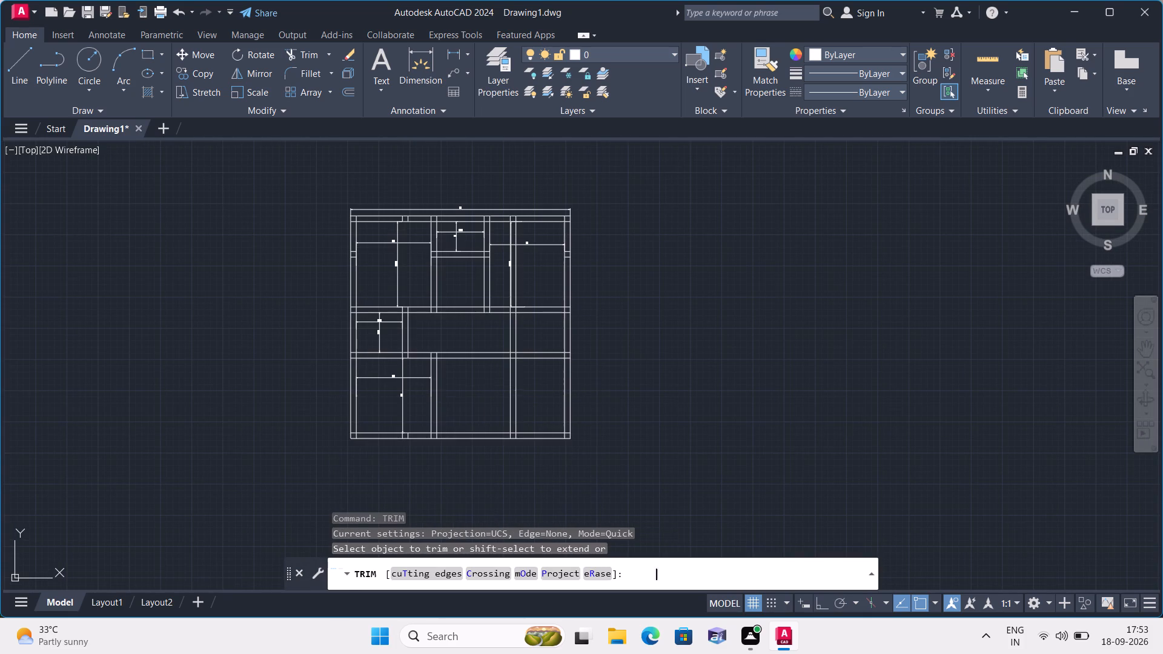
pyautogui.scroll(1, 517, 331)
pyautogui.click(517, 331)
pyautogui.click(488, 337)
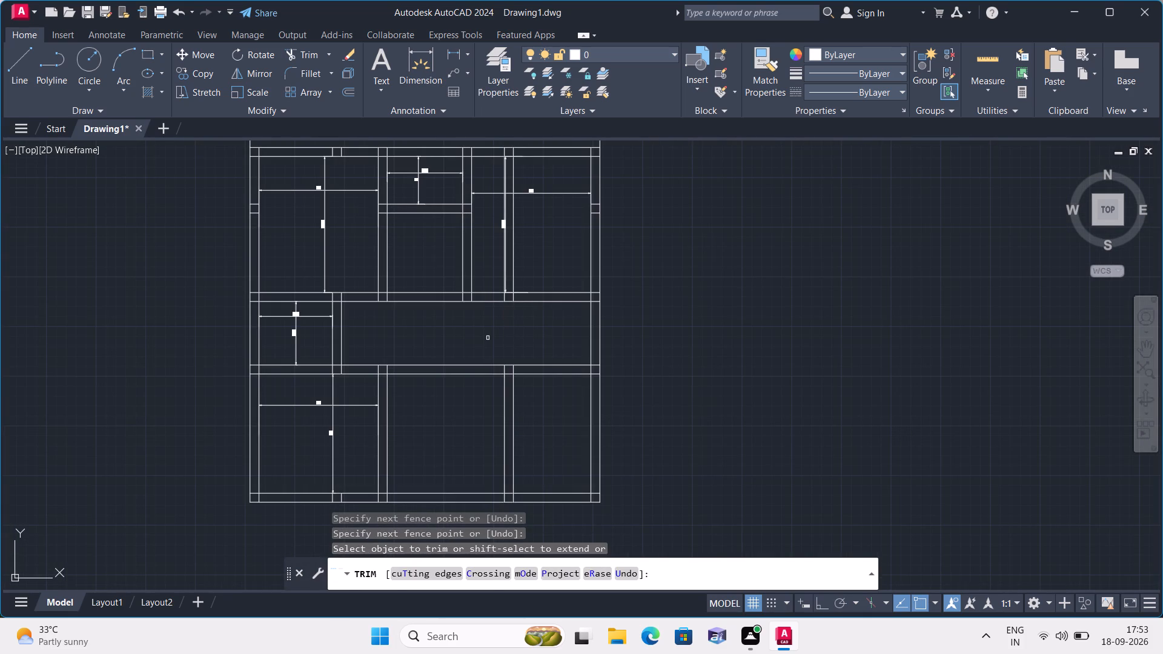
pyautogui.press('Escape')
# Erase the two leftover partition lines running through the upper-right room.
pyautogui.scroll(3, 518, 299)
pyautogui.click(491, 290)
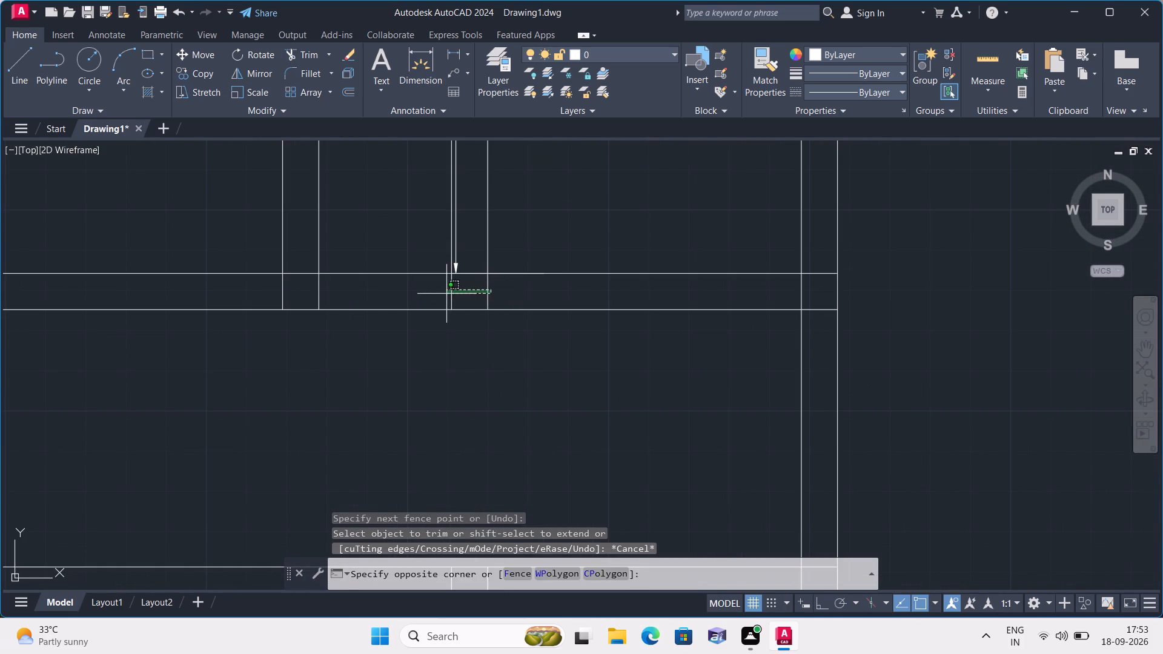
pyautogui.click(446, 294)
pyautogui.scroll(-2, 464, 329)
pyautogui.scroll(-1, 502, 377)
pyautogui.press('Delete')
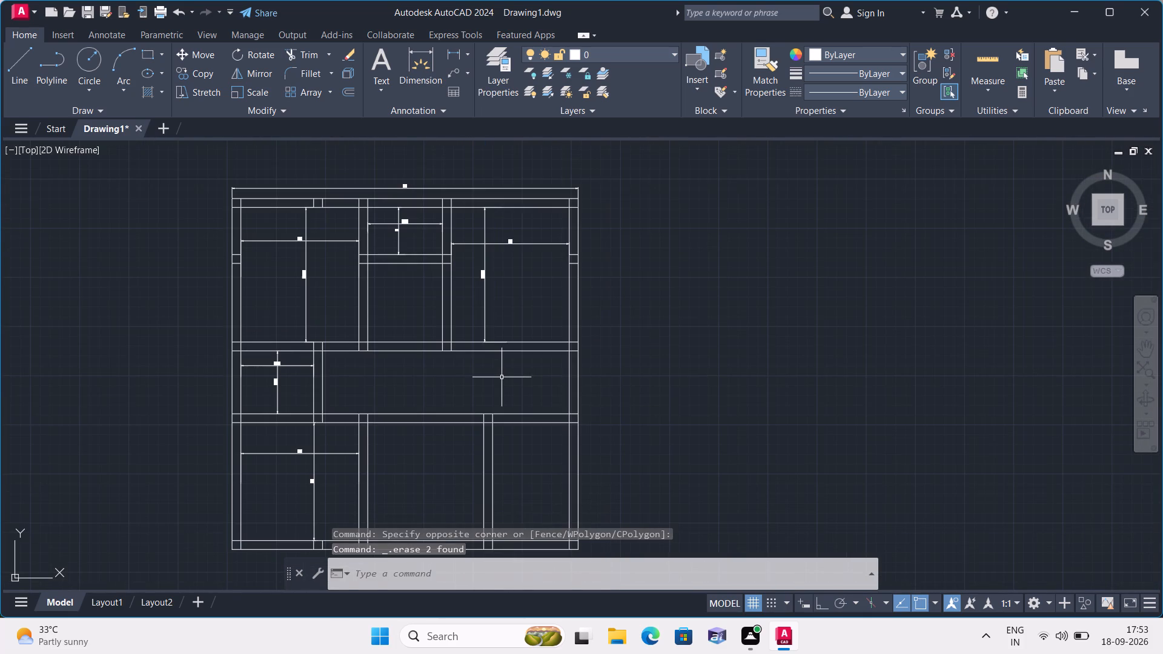
# Add a vertical linear dimension for the inside height of the middle lower room.
pyautogui.scroll(-1, 502, 377)
pyautogui.moveTo(482, 379); pyautogui.dragTo(503, 342, button='middle')
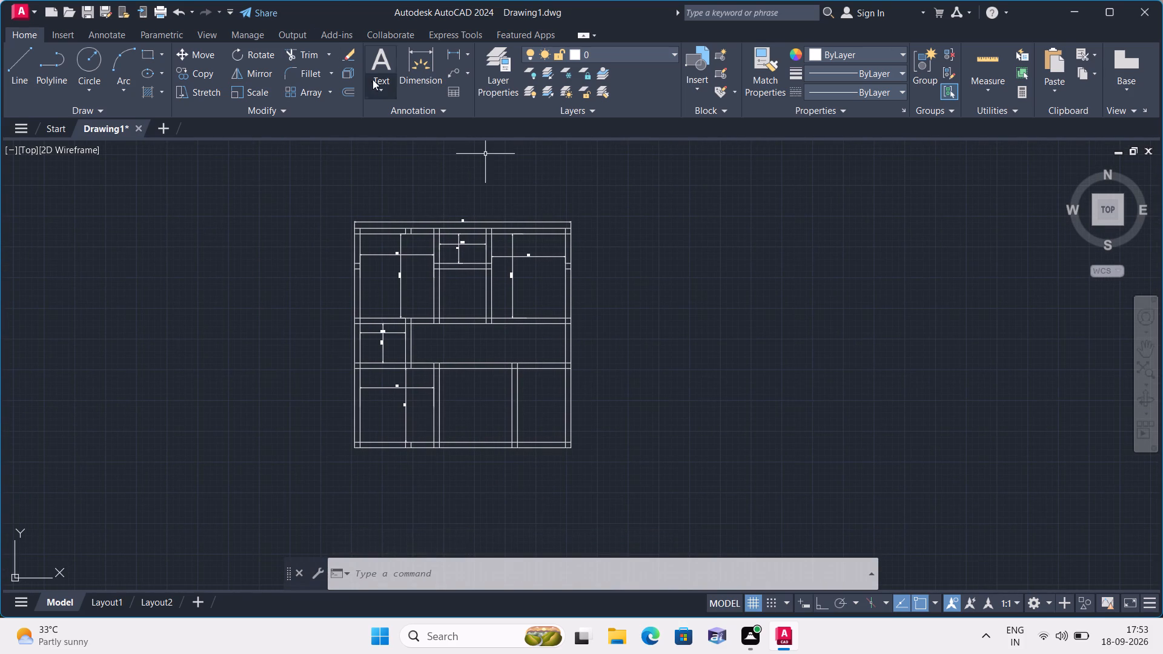
pyautogui.click(466, 55)
pyautogui.click(479, 81)
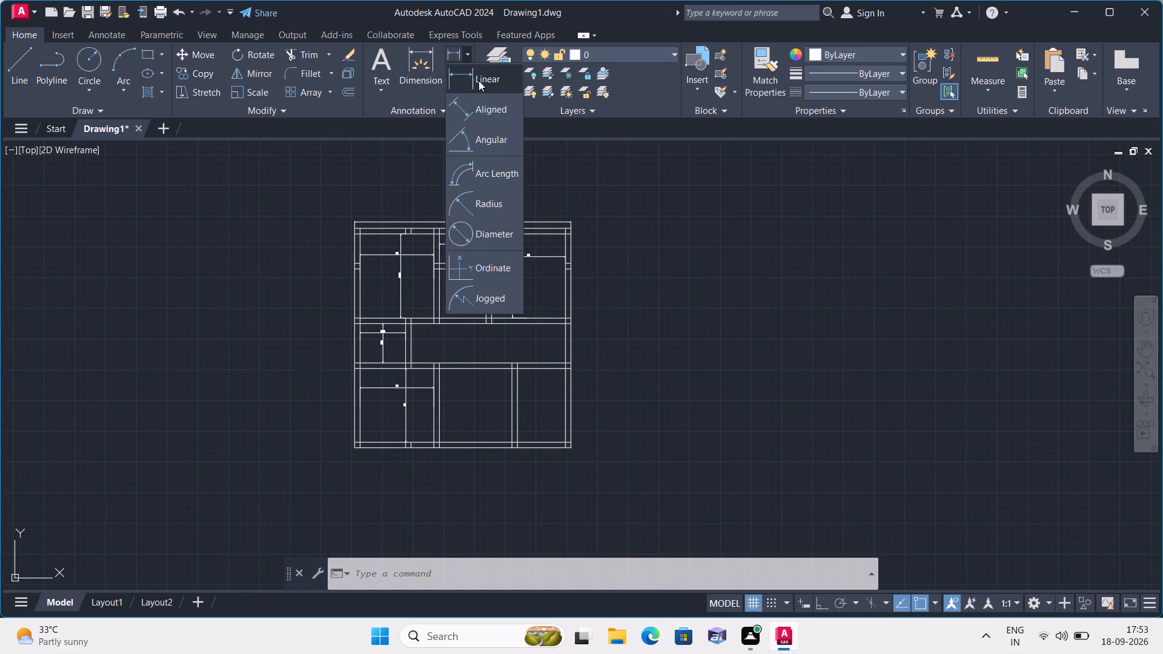
pyautogui.scroll(2, 416, 420)
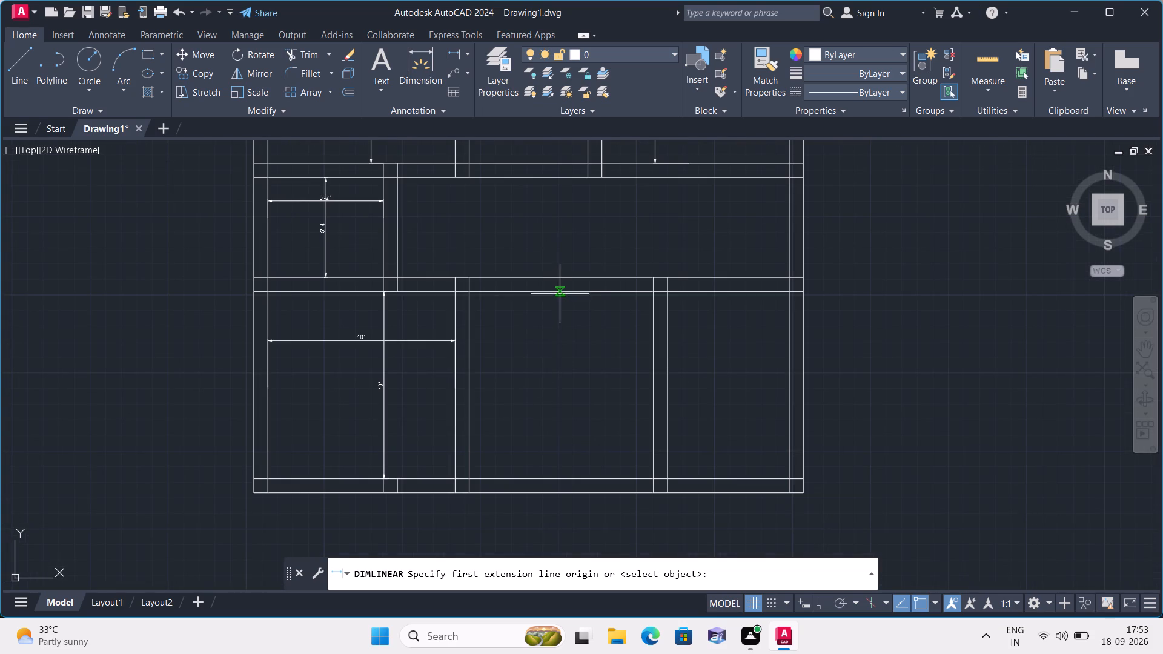
pyautogui.click(560, 292)
pyautogui.click(563, 477)
pyautogui.click(572, 396)
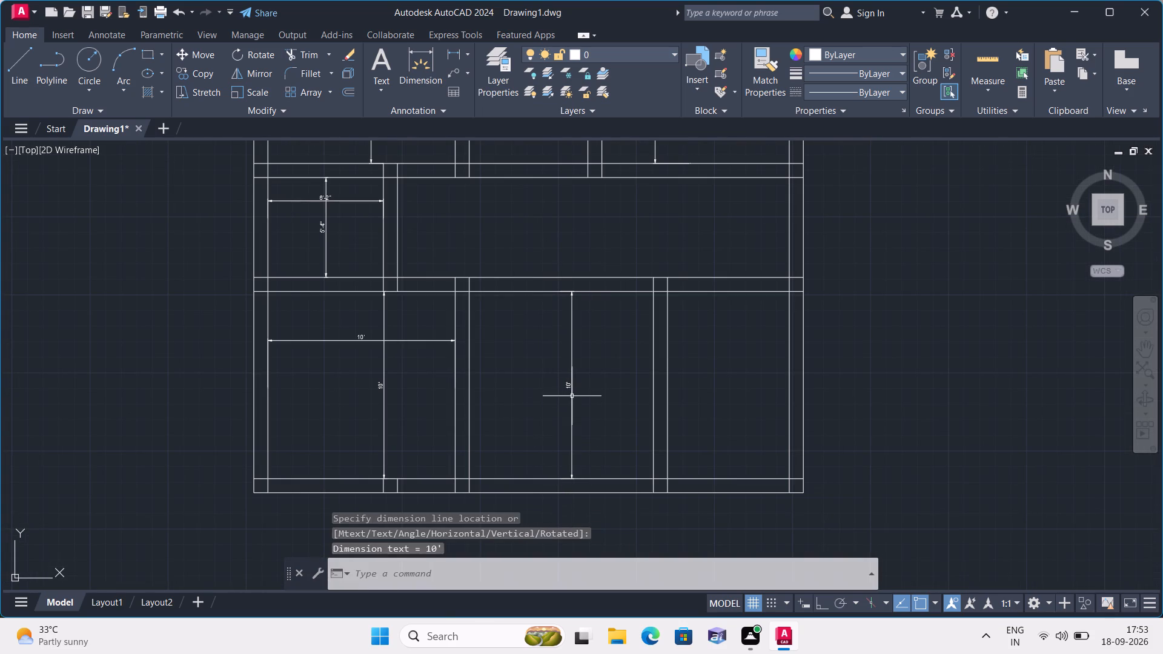
# Add a horizontal linear dimension for the lower-right room's inside width, from the new partition to the right outer wall.
pyautogui.click(463, 55)
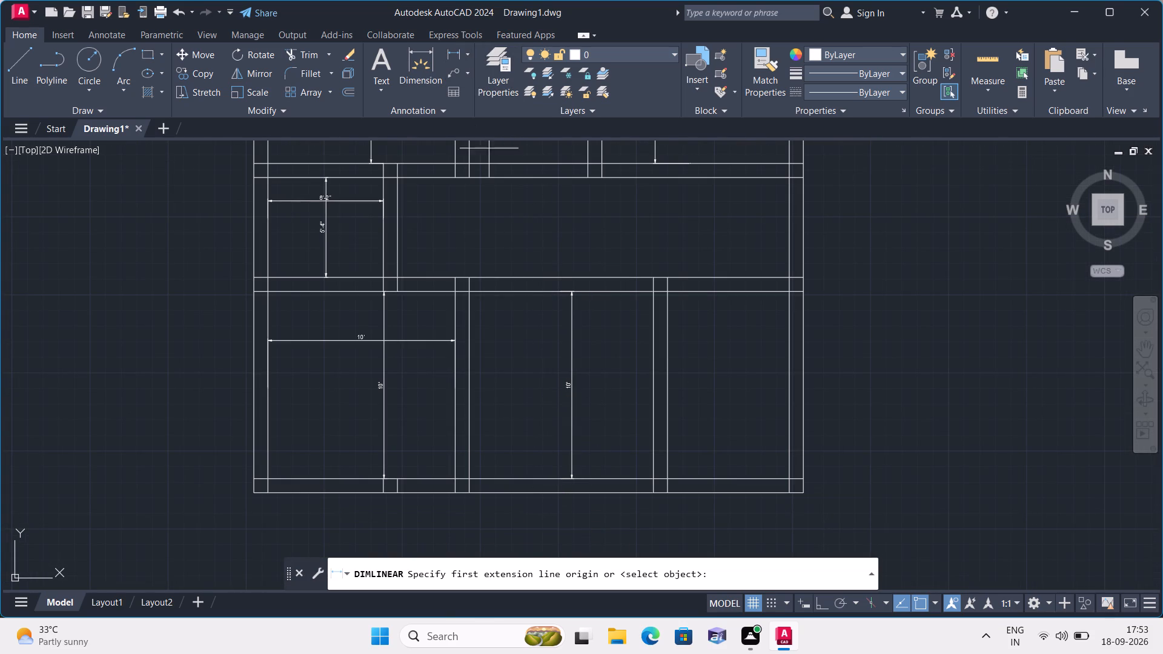
pyautogui.click(668, 330)
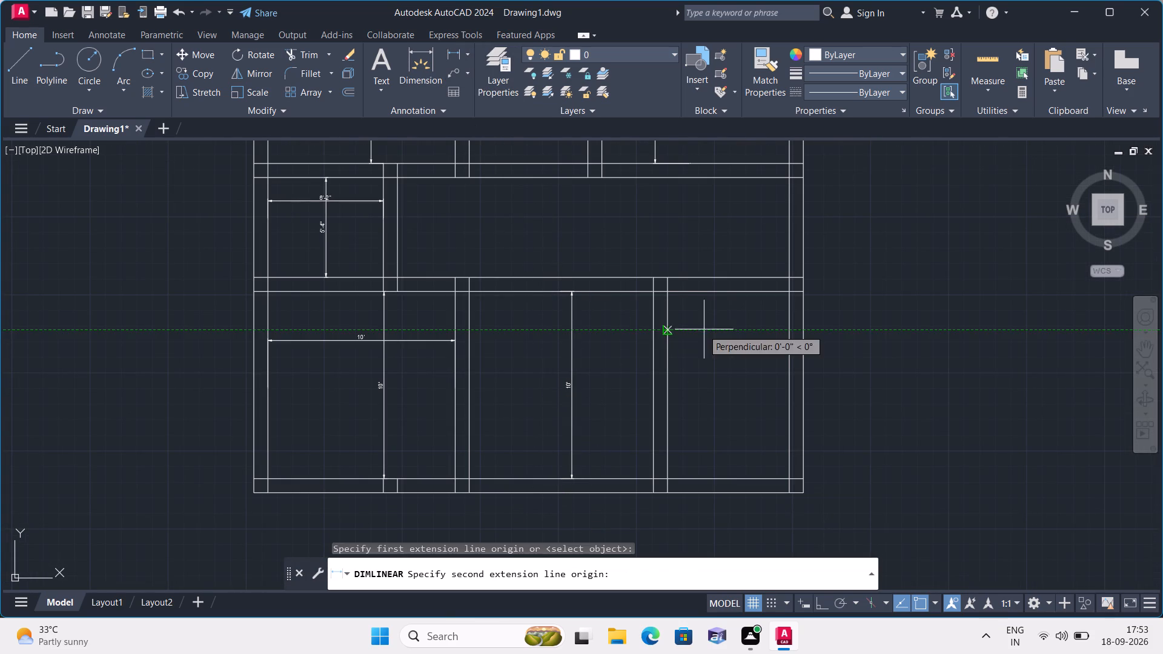
pyautogui.click(786, 329)
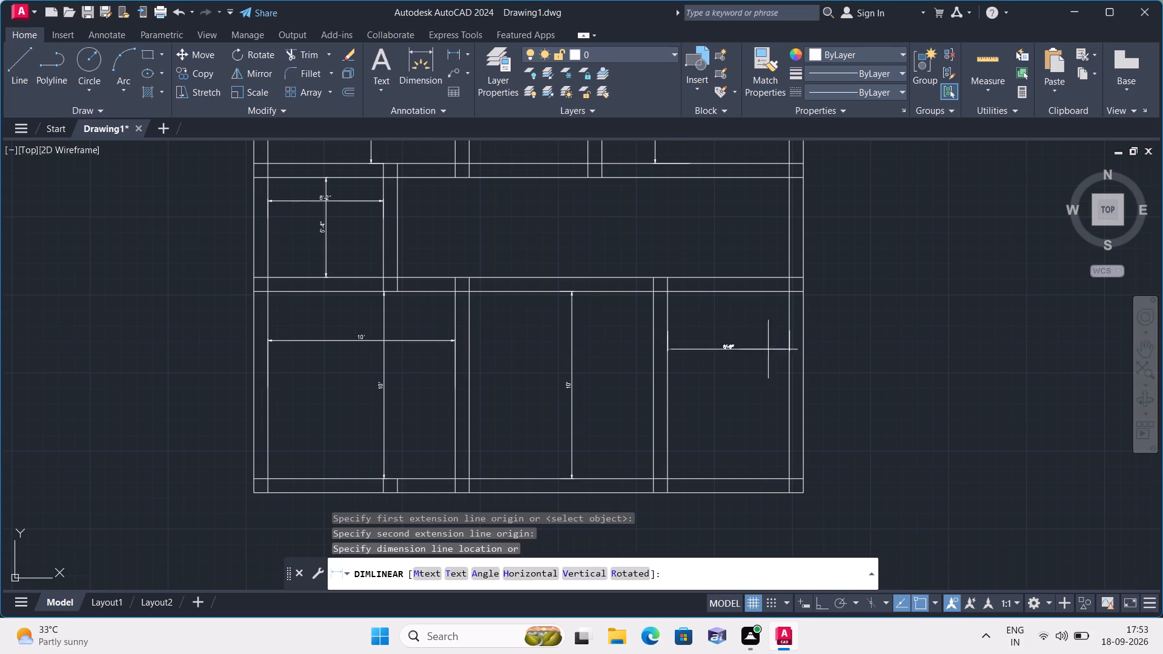
pyautogui.click(759, 352)
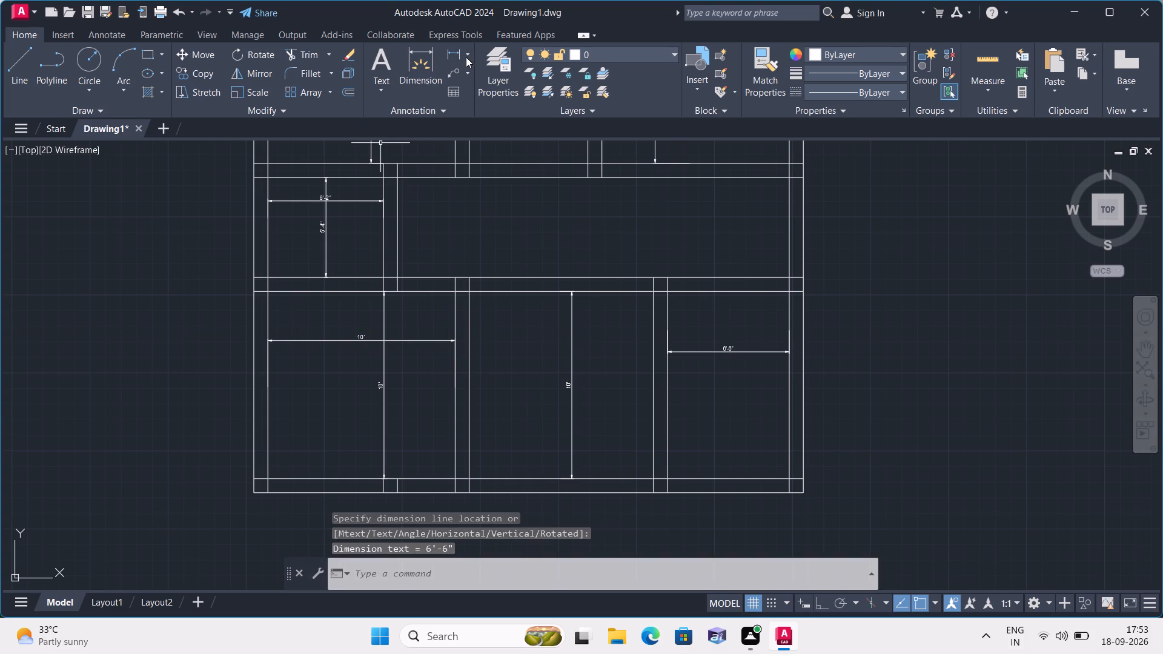
# Add a vertical linear dimension for the lower-right room's inside height.
pyautogui.click(466, 56)
pyautogui.click(482, 73)
pyautogui.scroll(1, 725, 290)
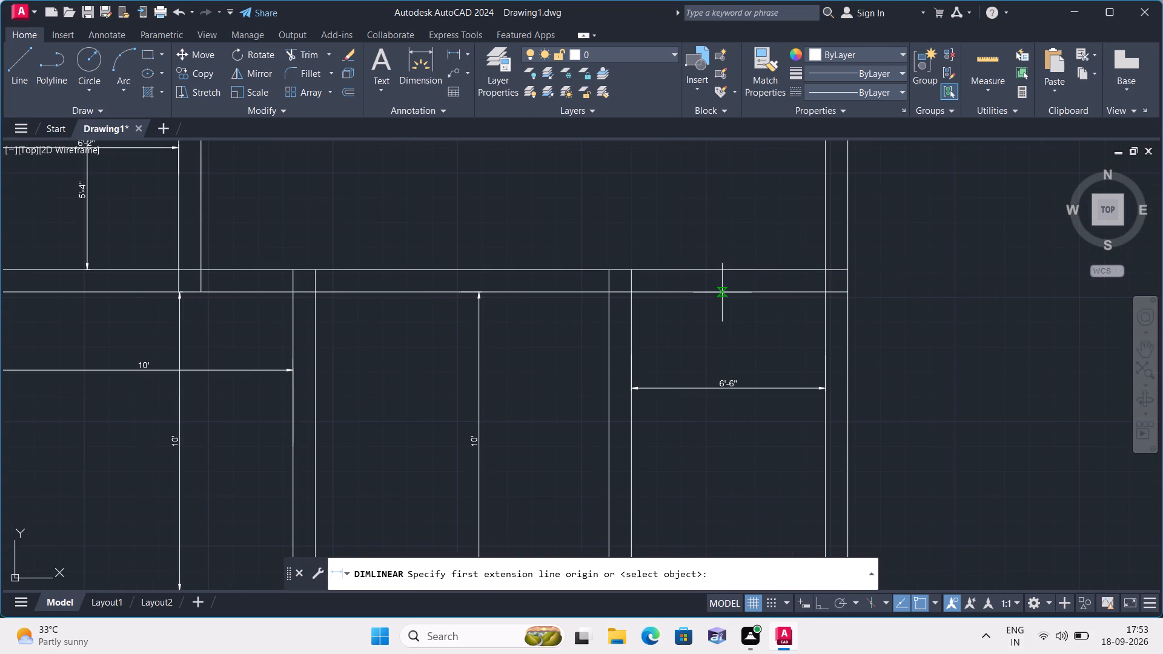
pyautogui.click(722, 292)
pyautogui.moveTo(734, 416); pyautogui.dragTo(695, 312, button='middle')
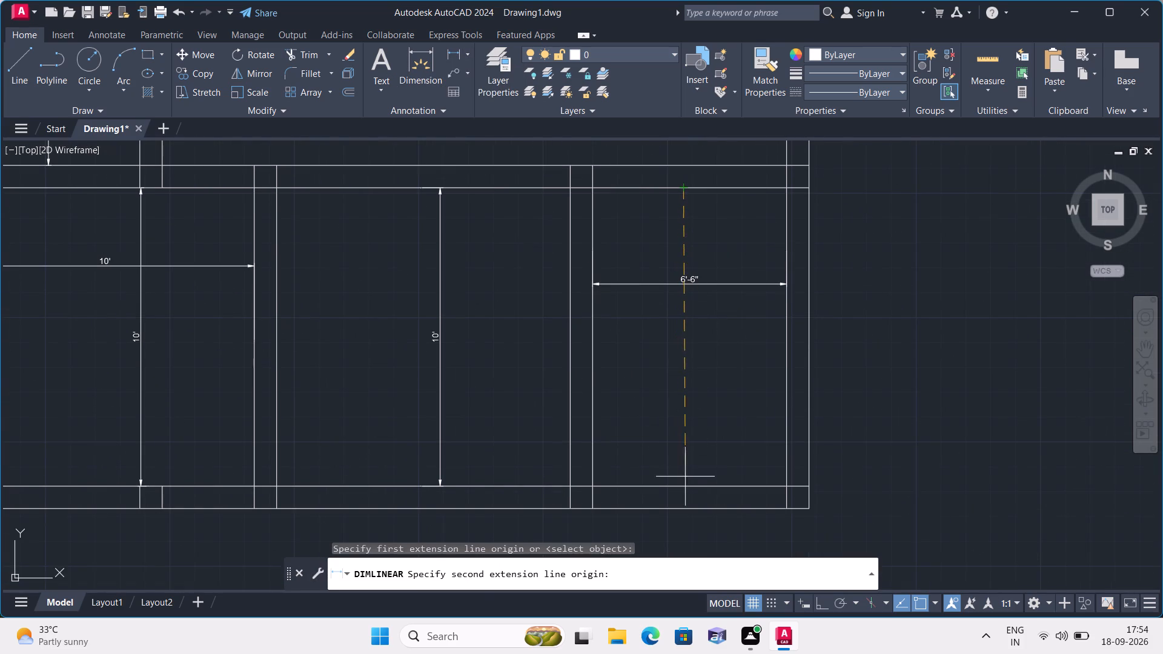
pyautogui.click(691, 490)
pyautogui.click(666, 469)
pyautogui.scroll(-1, 619, 402)
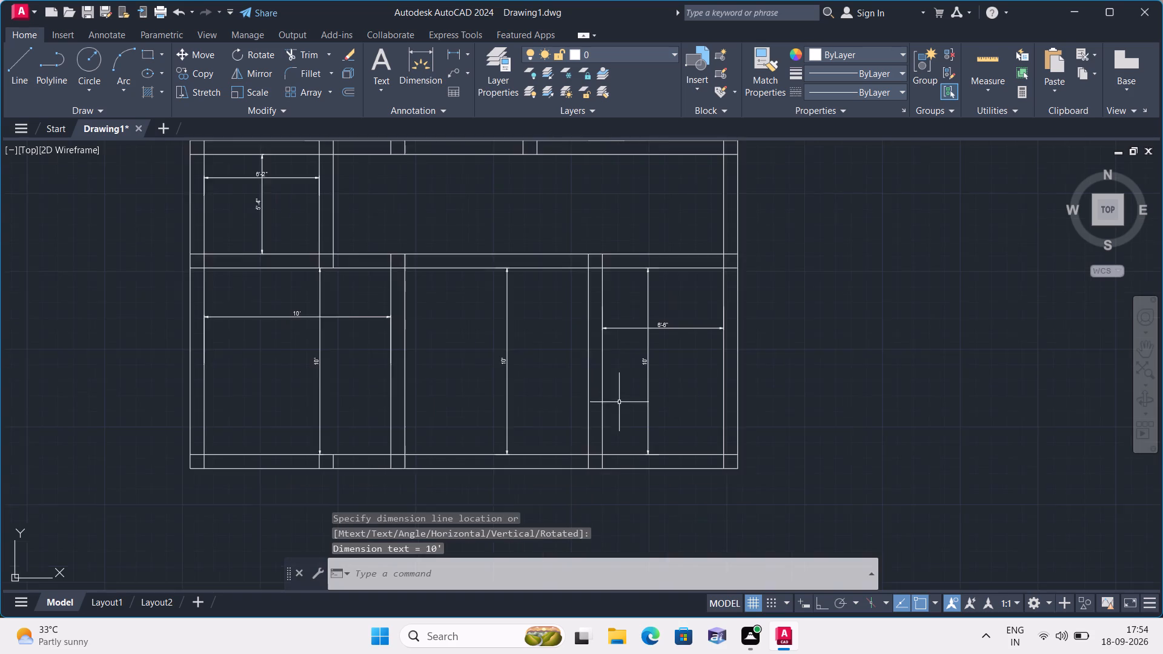
# Offset the inner line of the bottom outer wall 5'7" upward.
pyautogui.scroll(-1, 619, 402)
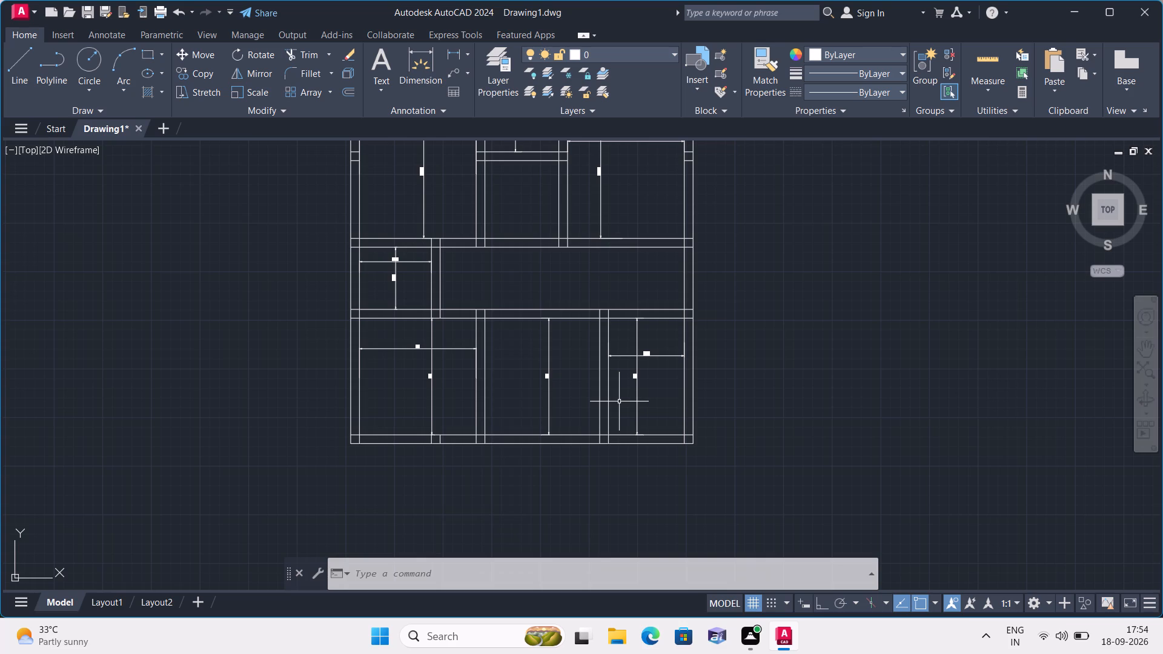
pyautogui.write("offset 5'")
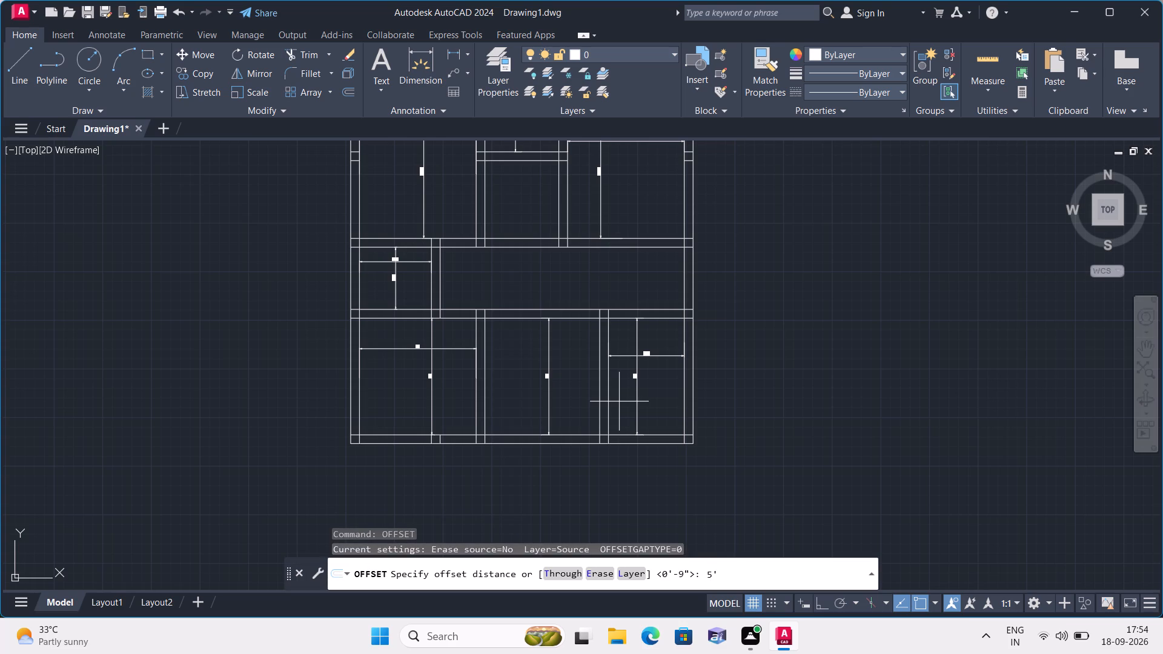
pyautogui.write('7"')
pyautogui.press('space')
pyautogui.scroll(1, 548, 444)
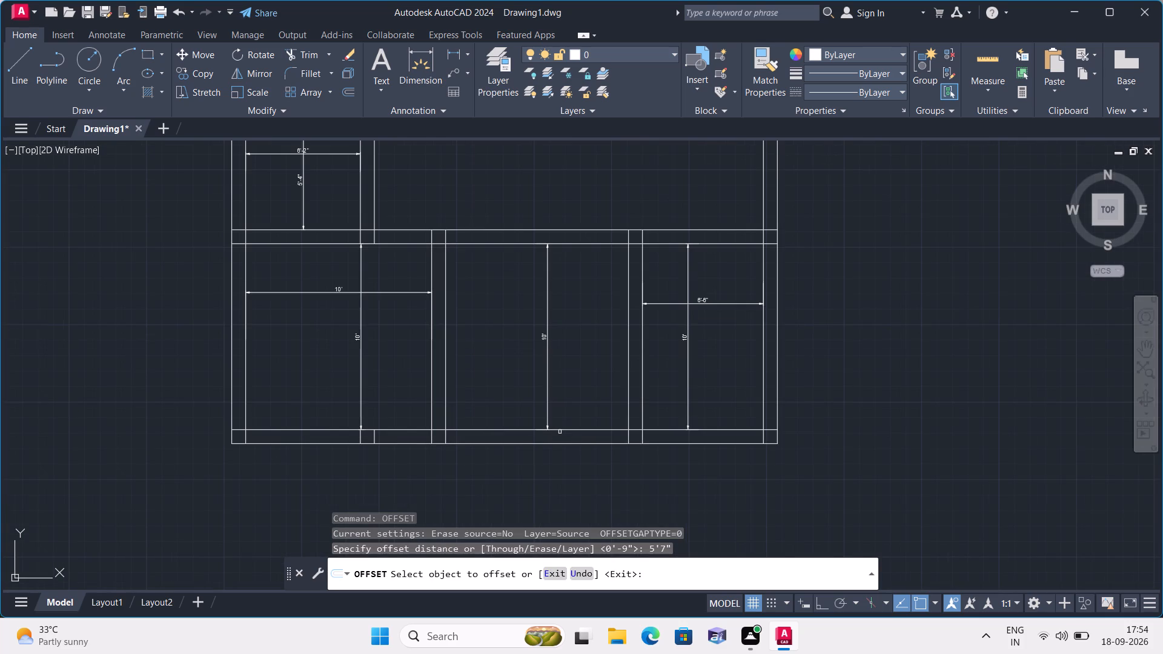
pyautogui.click(564, 428)
pyautogui.click(564, 363)
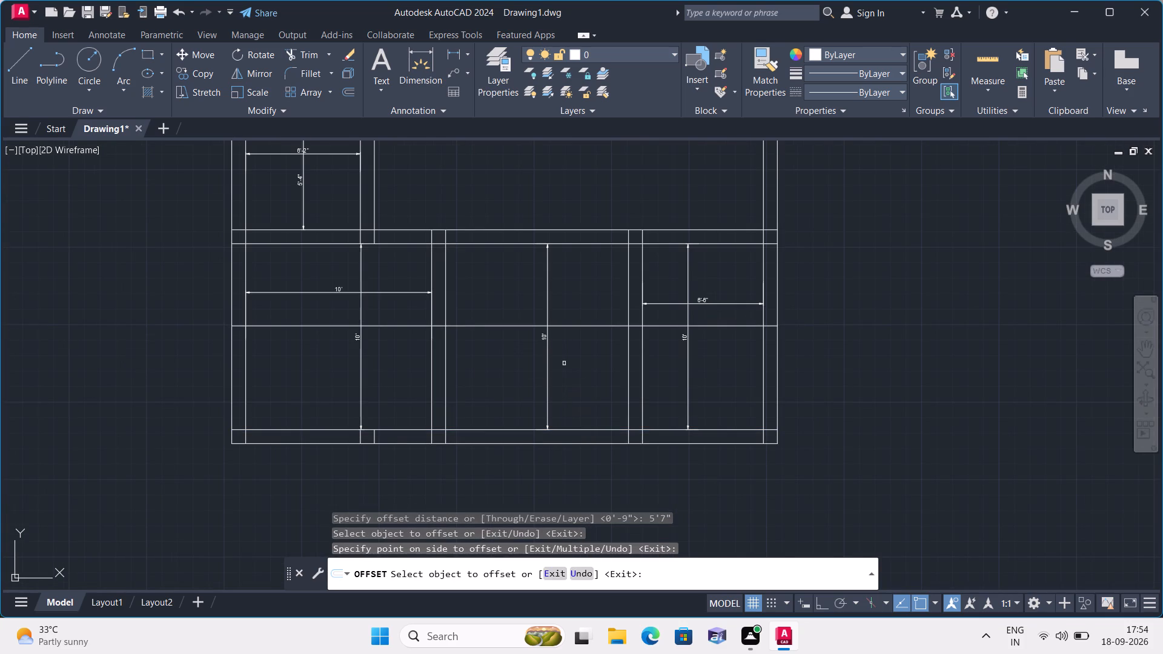
pyautogui.press('space')
# Offset the new horizontal partition line 9" upward to give the wall its thickness.
pyautogui.press('space')
pyautogui.write('9"')
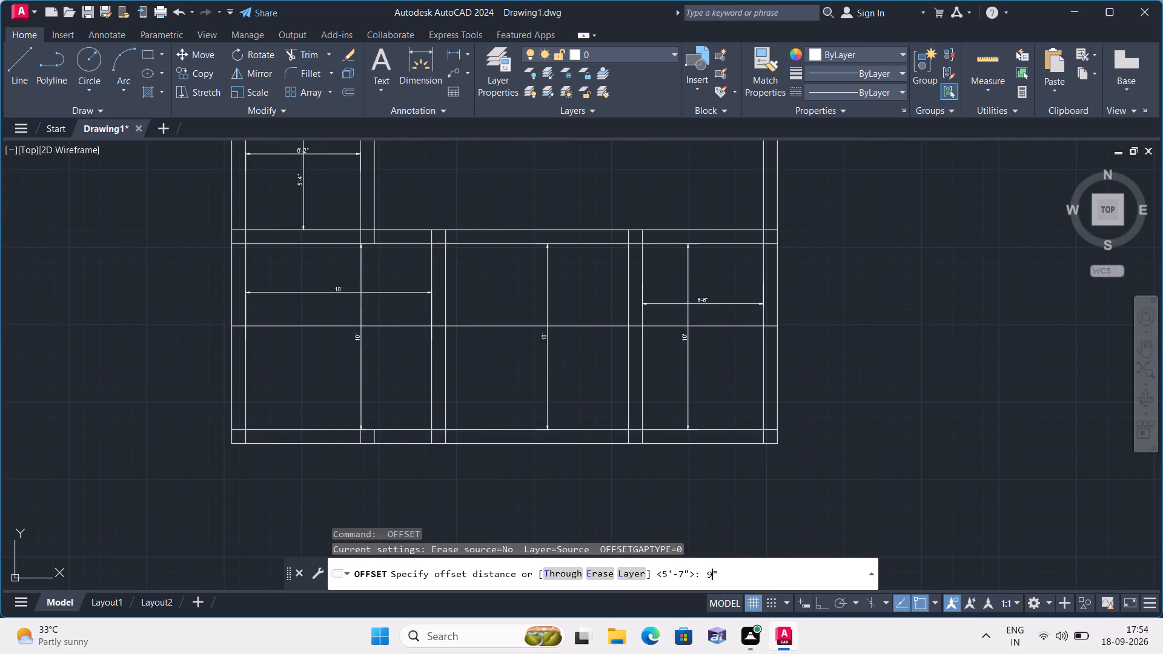
pyautogui.press('space')
pyautogui.click(578, 325)
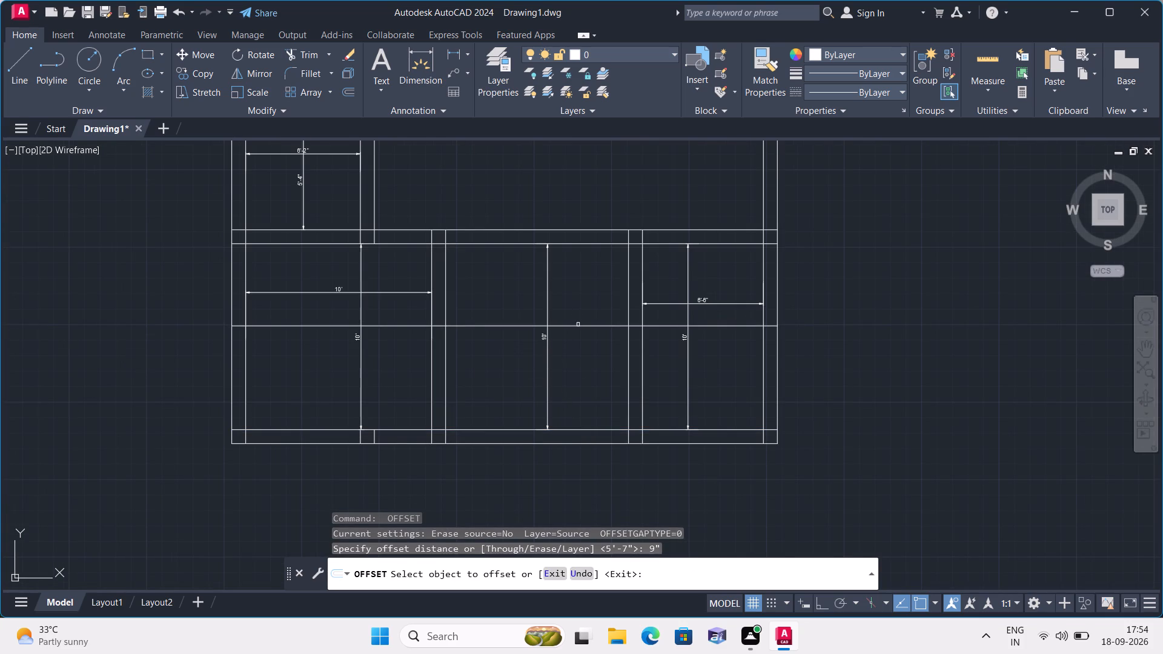
pyautogui.click(578, 302)
pyautogui.press('space')
# Trim both horizontal partition lines out of the lower-left room and its right partition wall.
pyautogui.write('trim')
pyautogui.press('space')
pyautogui.scroll(2, 439, 331)
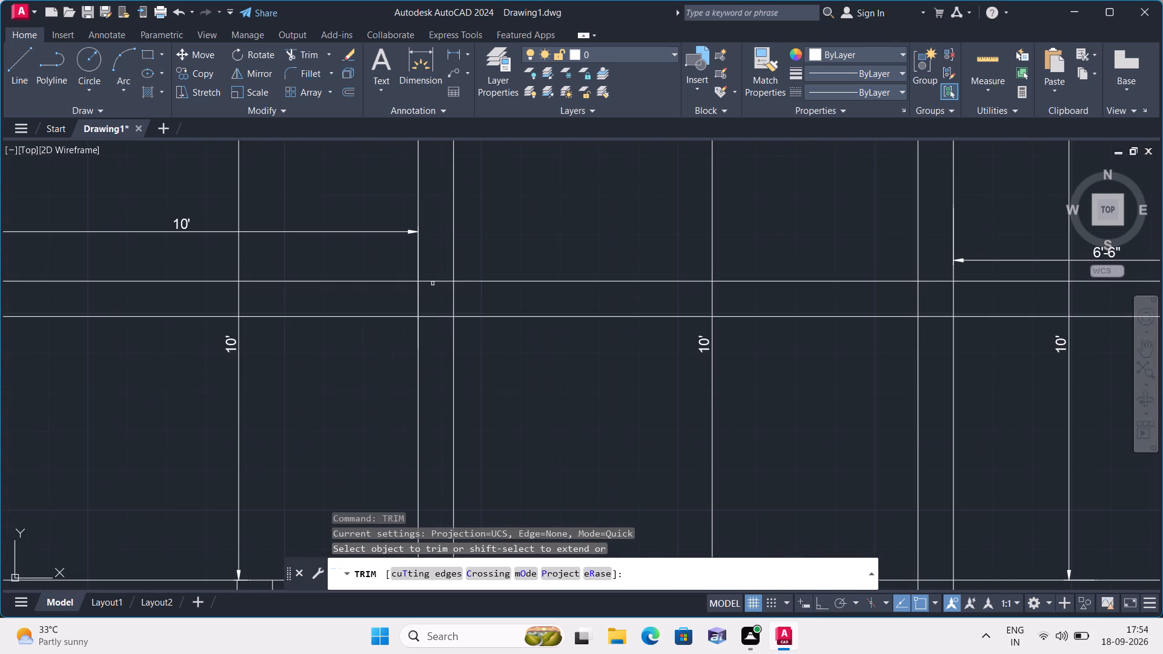
pyautogui.click(432, 278)
pyautogui.click(438, 327)
pyautogui.moveTo(354, 268); pyautogui.dragTo(355, 282)
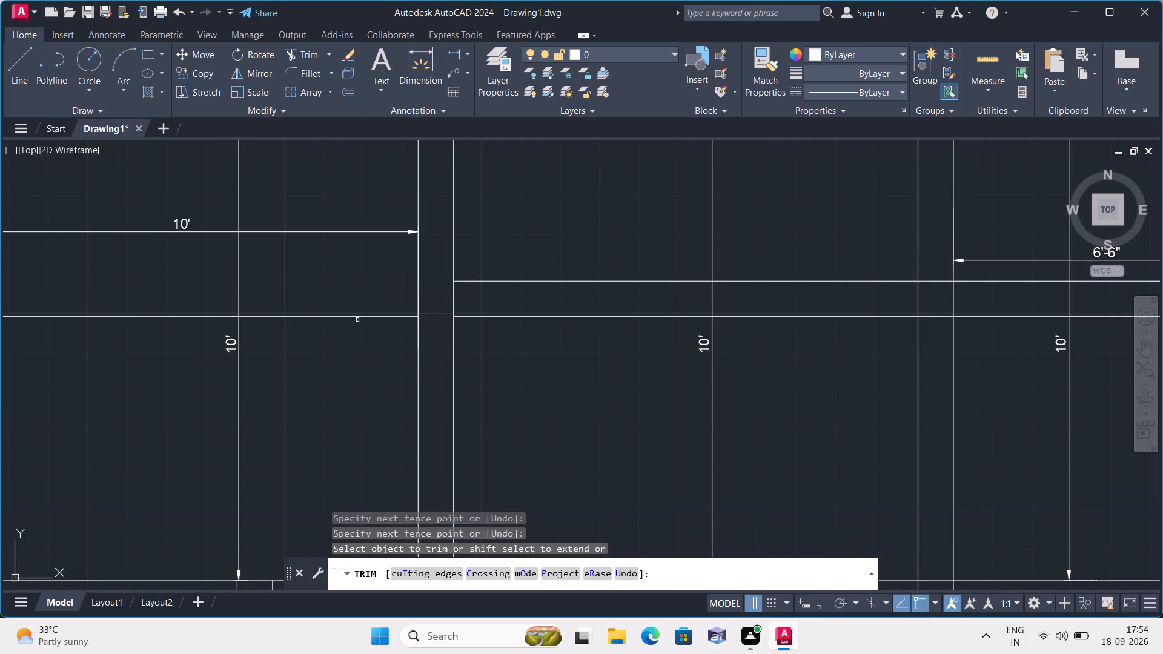
pyautogui.click(357, 341)
pyautogui.click(350, 294)
# Trim both horizontal partition lines out of the right vertical partition wall and the lower-right room.
pyautogui.scroll(-3, 349, 295)
pyautogui.scroll(2, 519, 294)
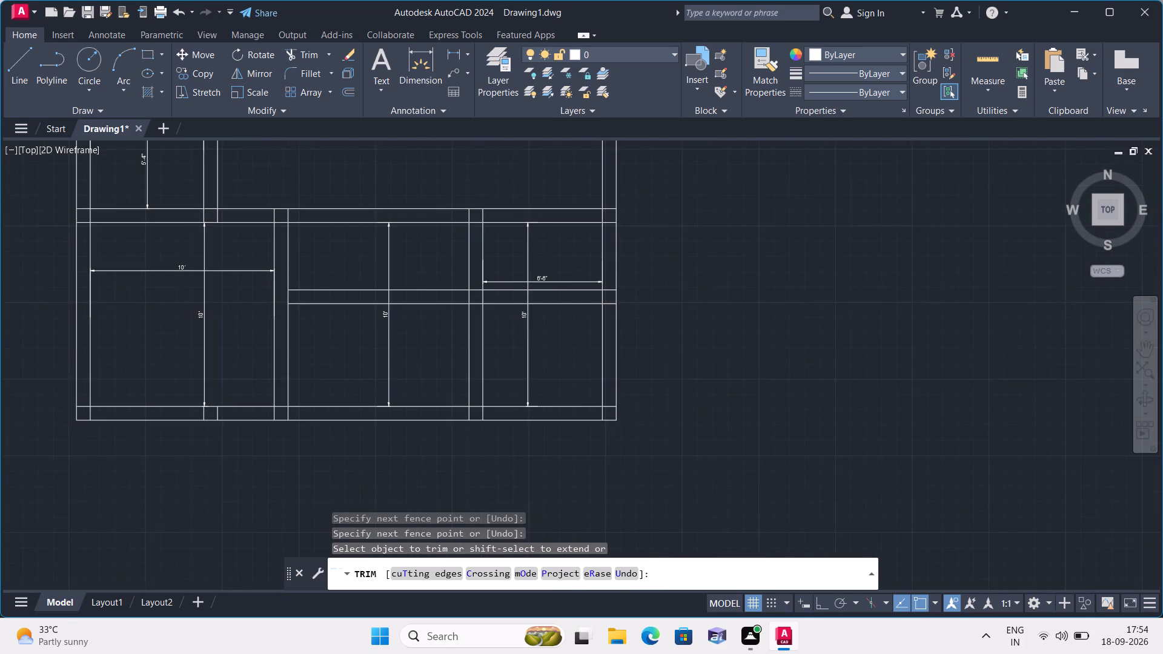
pyautogui.scroll(2, 412, 300)
pyautogui.click(510, 267)
pyautogui.click(512, 331)
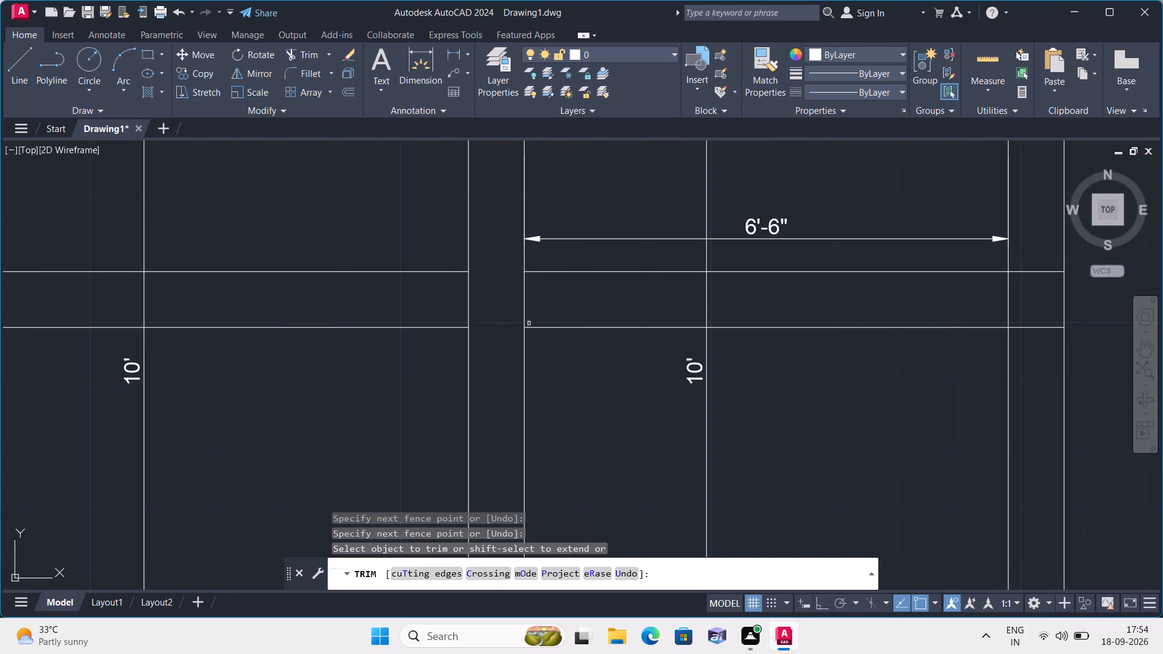
pyautogui.moveTo(575, 257); pyautogui.dragTo(576, 263)
pyautogui.click(579, 366)
pyautogui.scroll(-3, 564, 365)
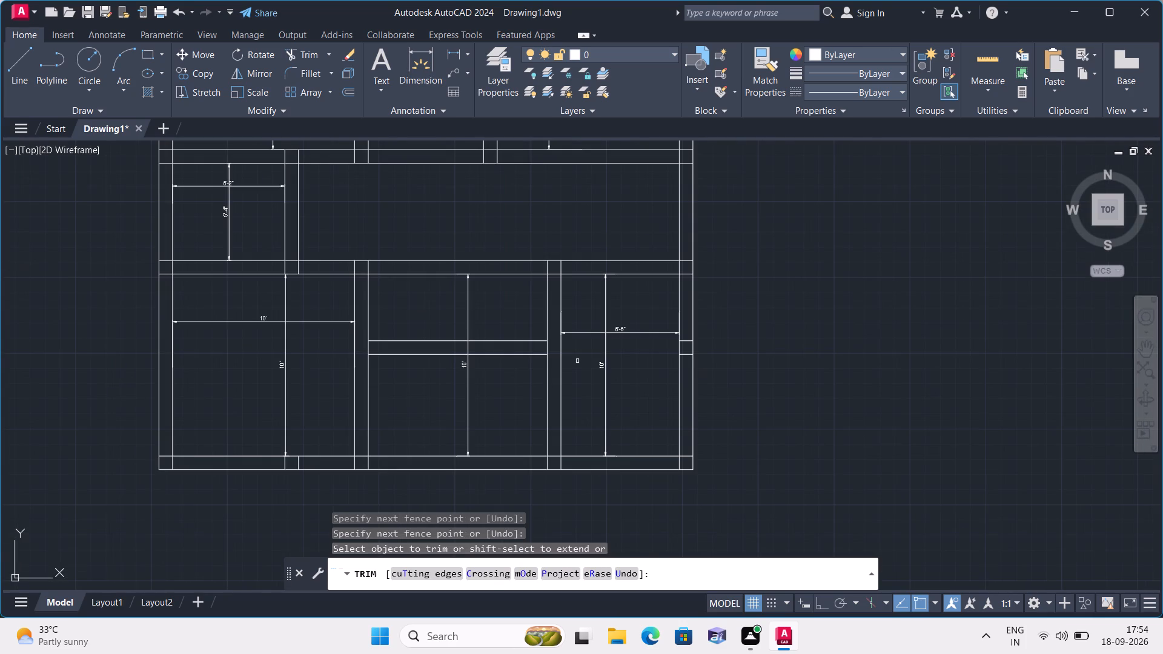
pyautogui.press('Escape')
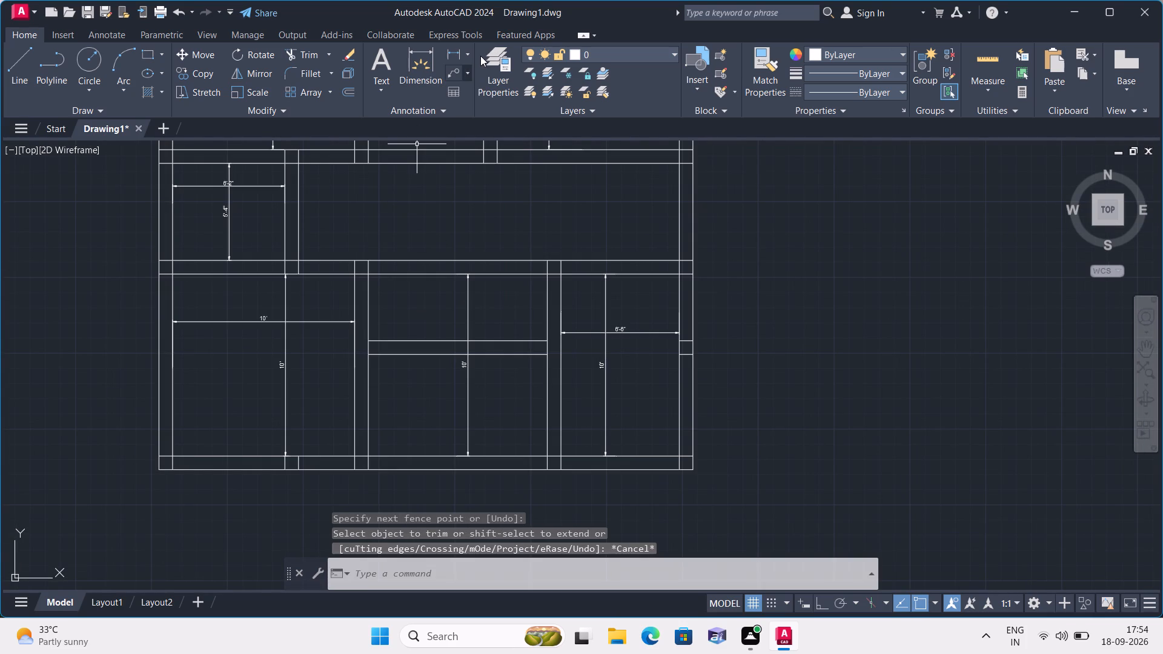
# Add a linear dimension for the inside height of the lower-middle room, from the new partition to the bottom wall.
pyautogui.click(468, 50)
pyautogui.click(490, 81)
pyautogui.scroll(3, 505, 329)
pyautogui.scroll(-1, 504, 332)
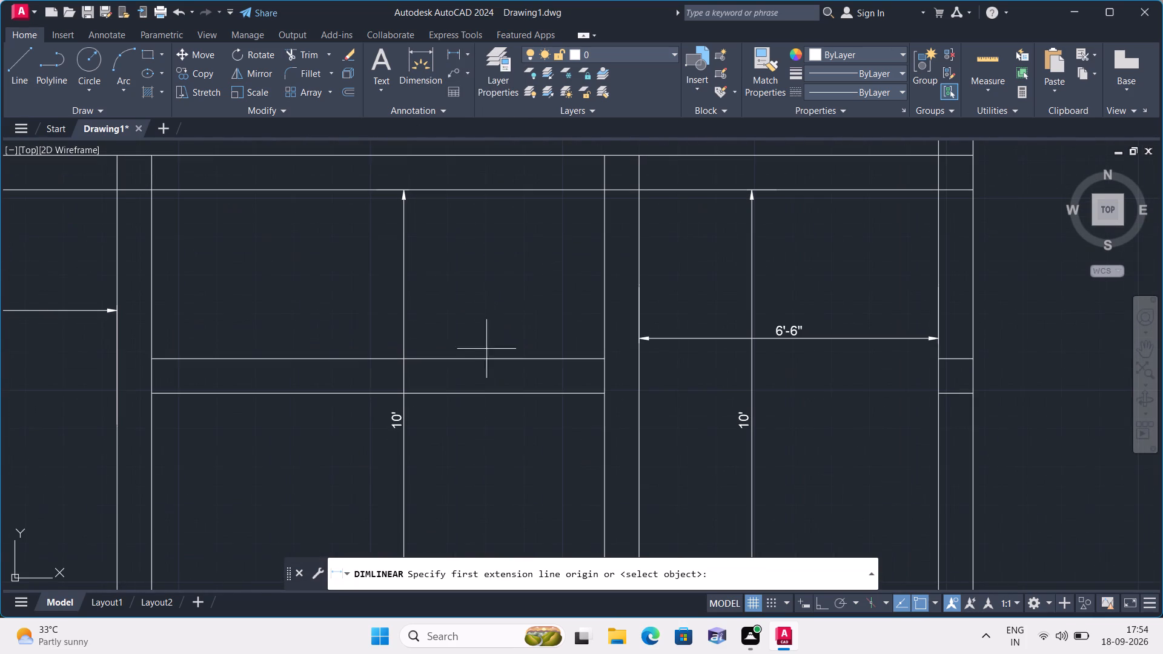
pyautogui.click(491, 396)
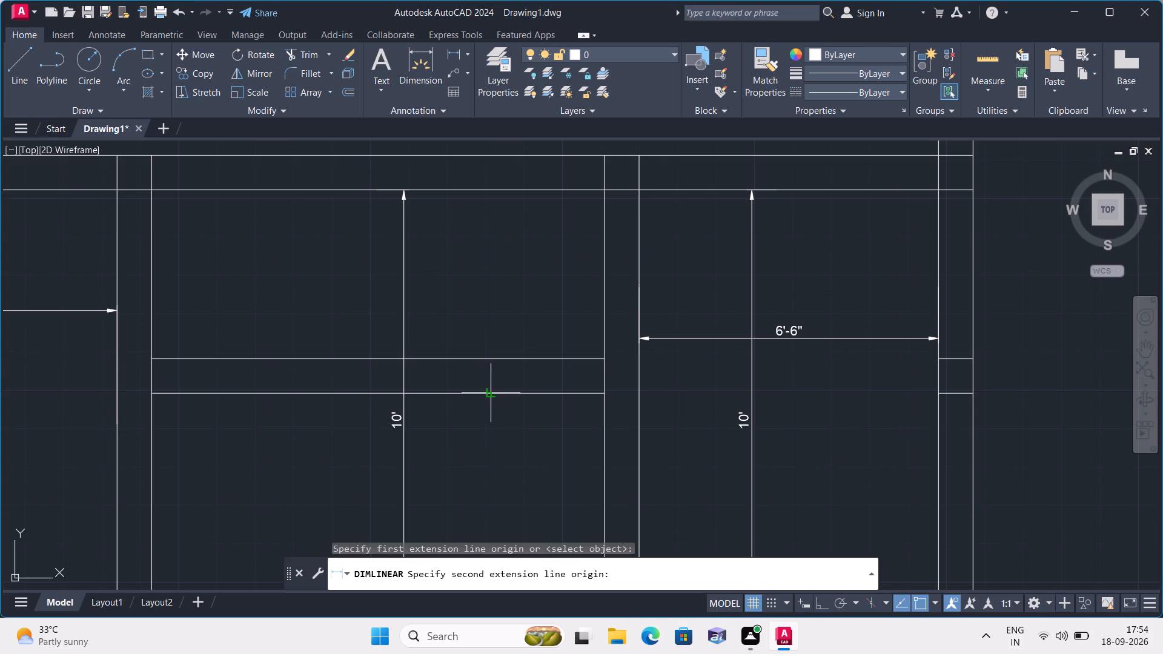
pyautogui.moveTo(492, 397); pyautogui.dragTo(482, 279, button='middle')
pyautogui.scroll(-1, 509, 452)
pyautogui.moveTo(508, 452); pyautogui.dragTo(492, 331, button='middle')
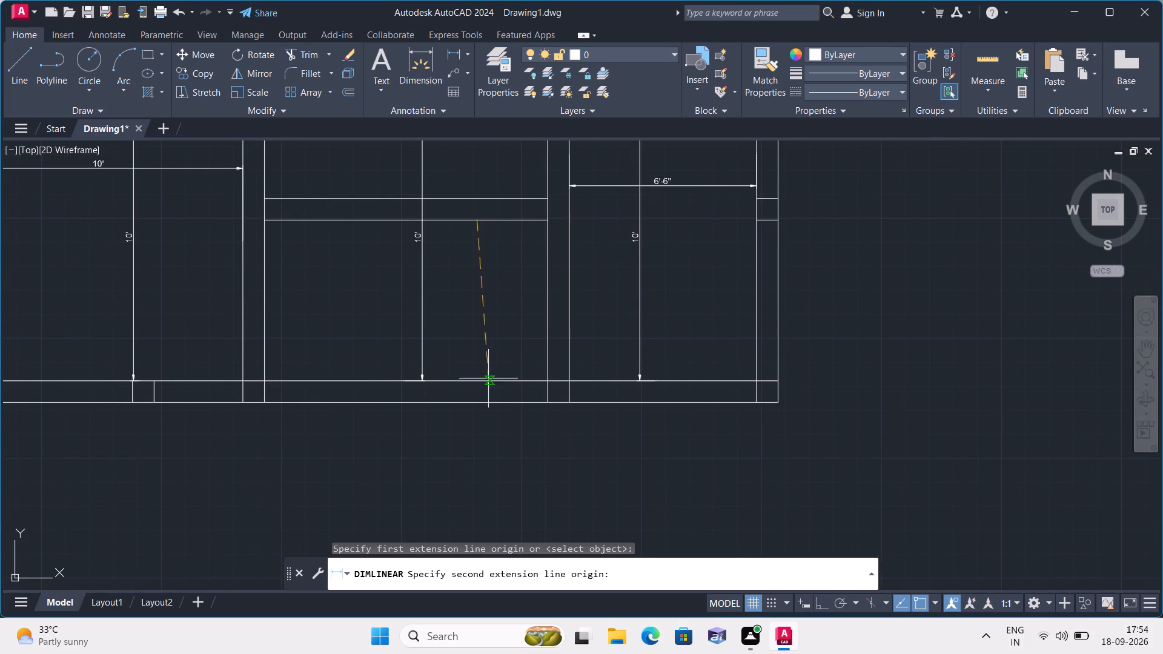
pyautogui.click(484, 381)
pyautogui.click(462, 356)
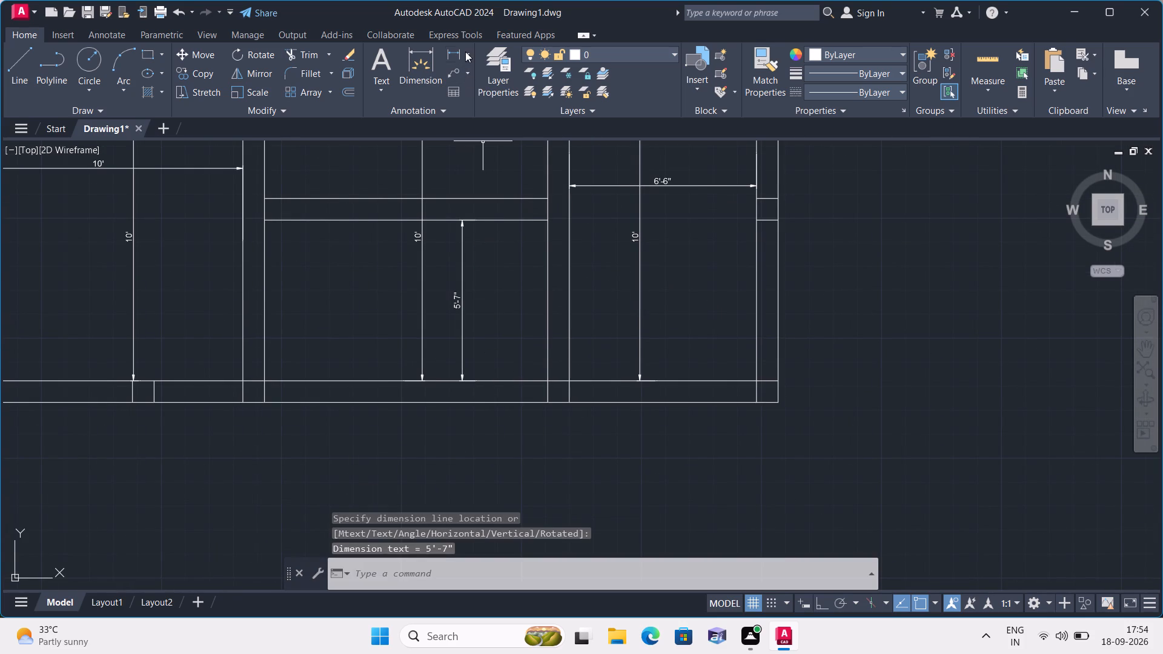
# Add a linear dimension for the inside width of the lower-middle room, placed just below the new partition.
pyautogui.click(465, 51)
pyautogui.click(477, 84)
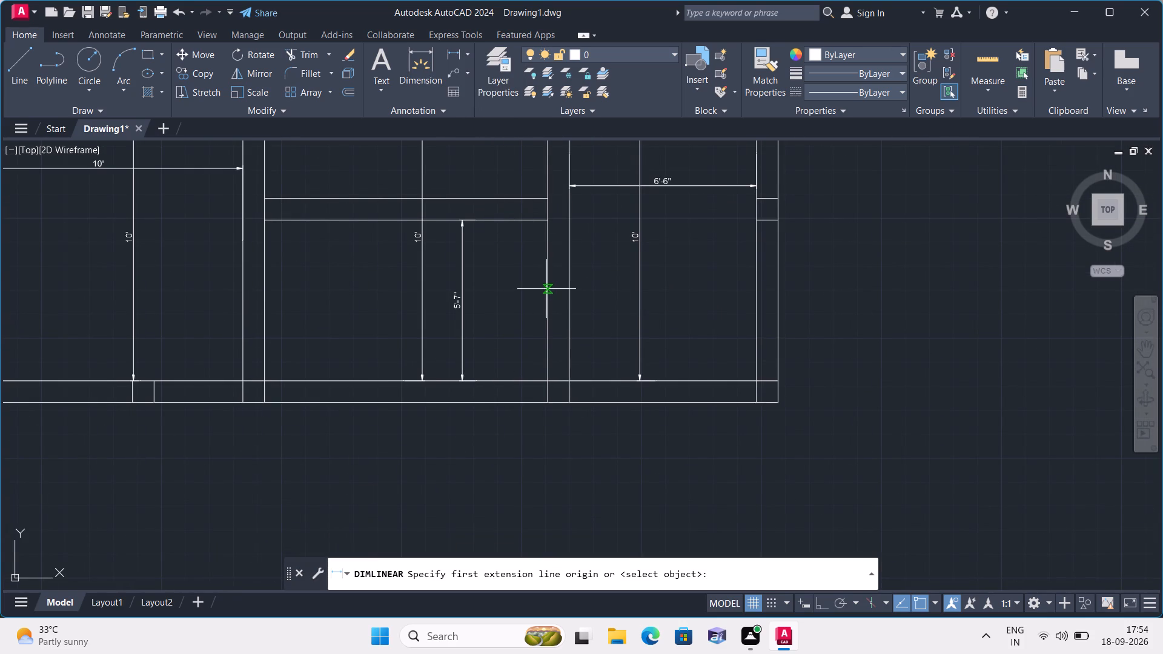
pyautogui.click(546, 288)
pyautogui.click(268, 285)
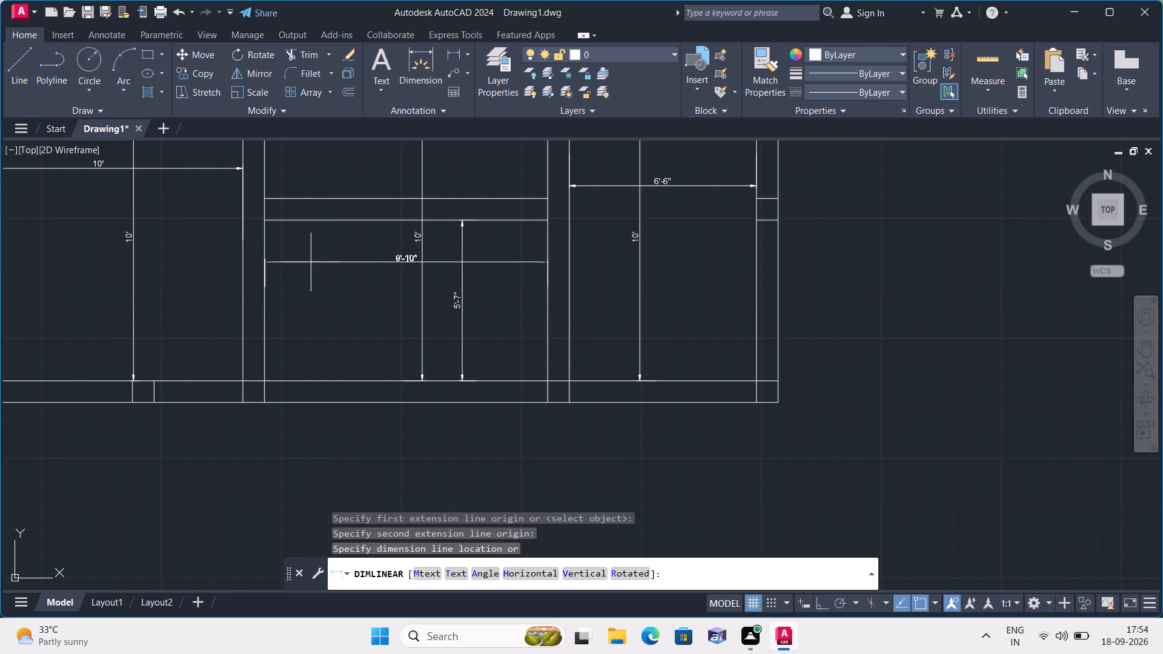
pyautogui.click(311, 262)
# Examine the whole floor plan and the placement of the dimensions in the upper rooms.
pyautogui.moveTo(343, 263); pyautogui.dragTo(391, 310, button='middle')
pyautogui.scroll(-2, 401, 317)
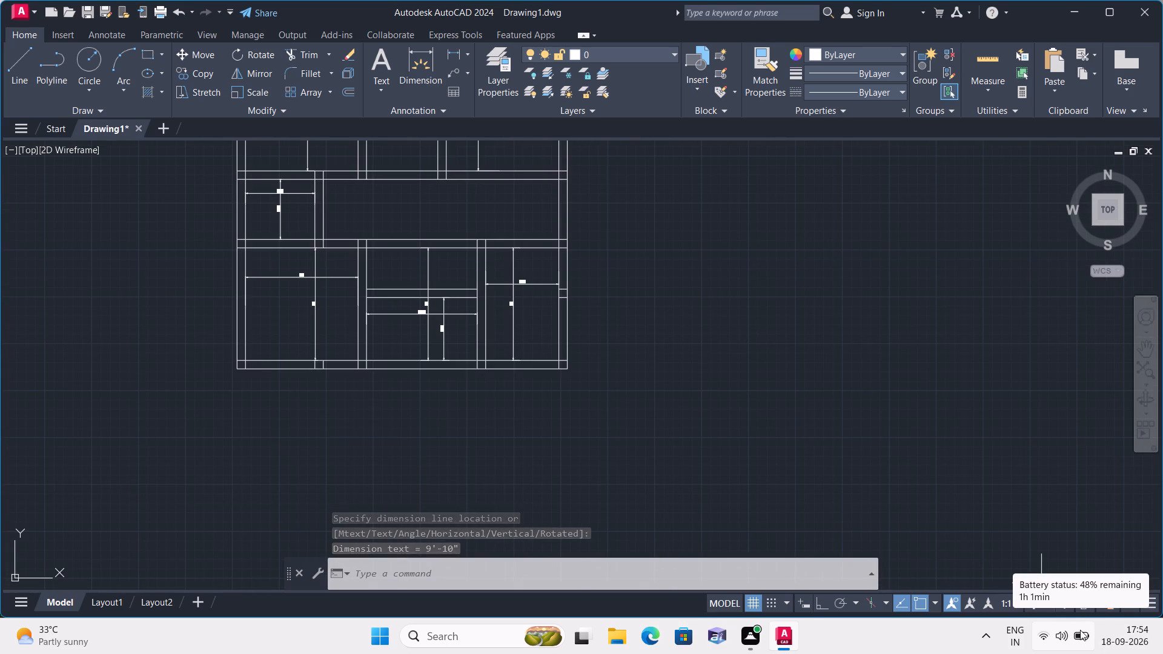
pyautogui.scroll(-1, 580, 353)
pyautogui.moveTo(510, 293); pyautogui.dragTo(555, 406, button='middle')
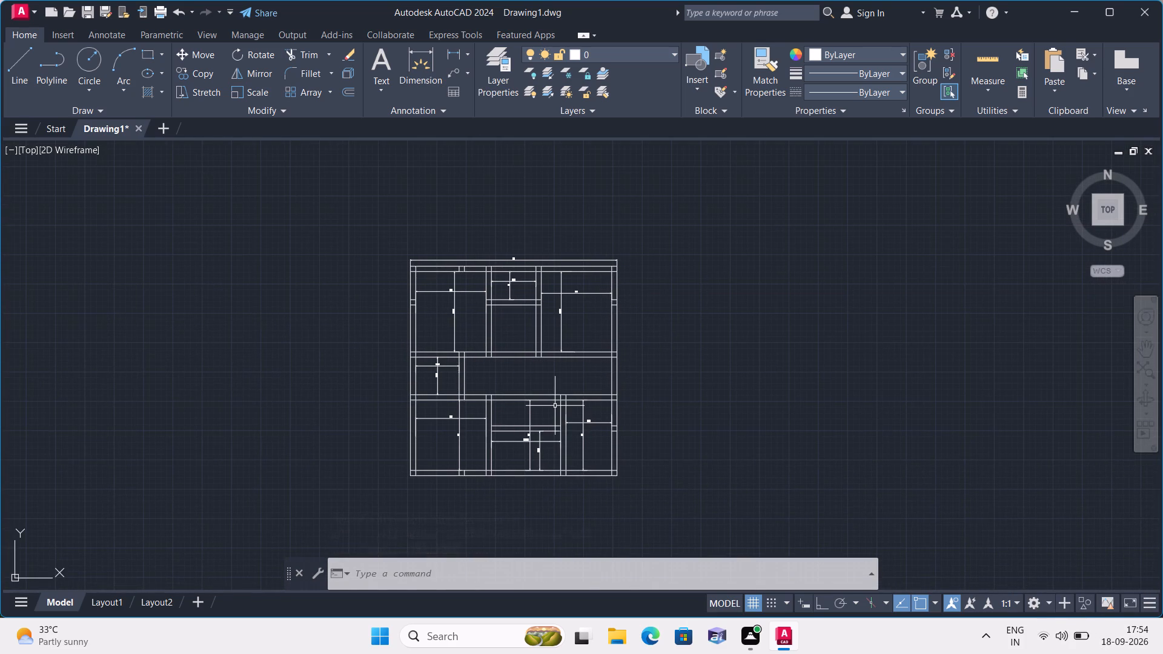
pyautogui.scroll(-1, 555, 406)
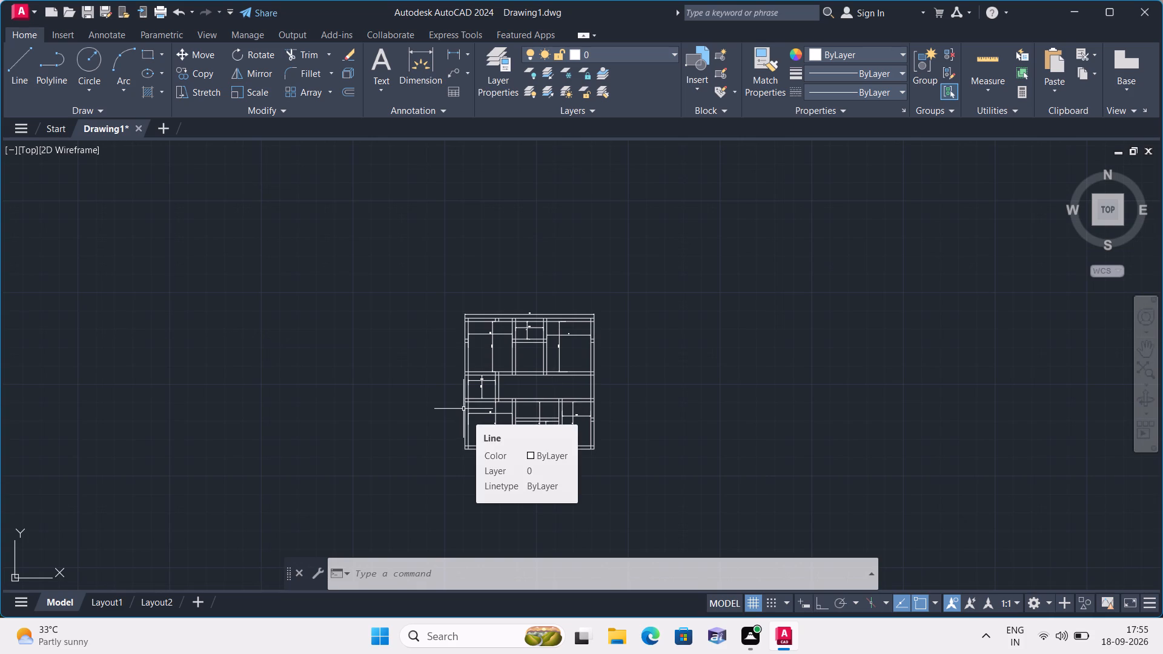
pyautogui.scroll(4, 537, 314)
pyautogui.scroll(2, 506, 266)
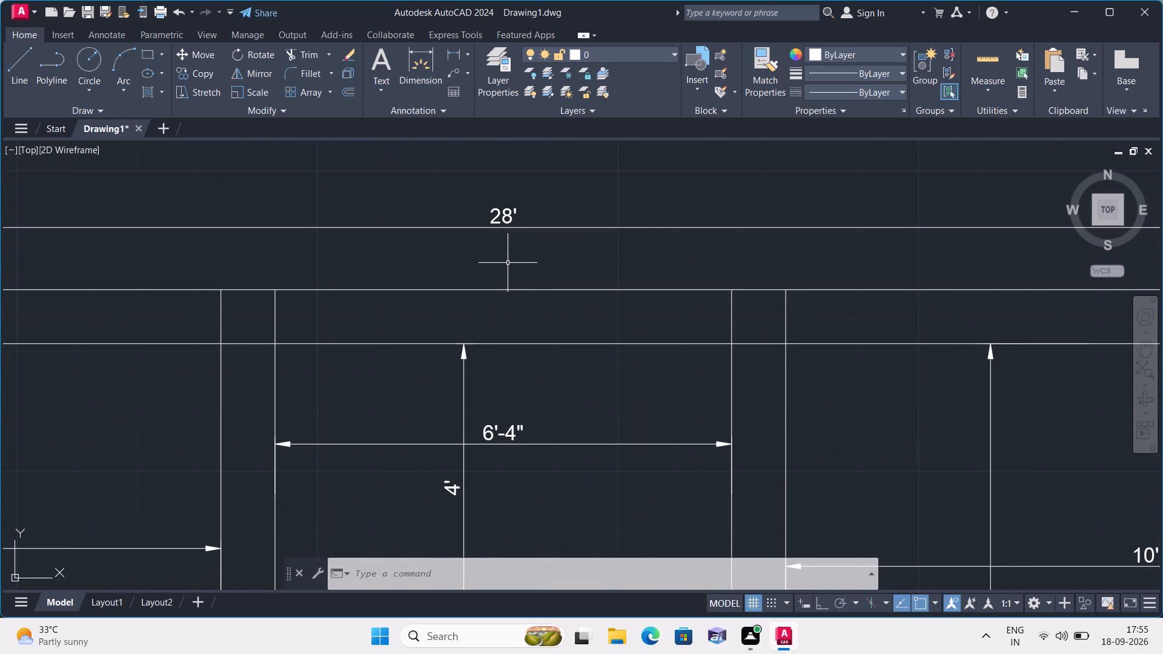
pyautogui.scroll(-1, 508, 268)
pyautogui.moveTo(167, 438); pyautogui.dragTo(357, 298, button='middle')
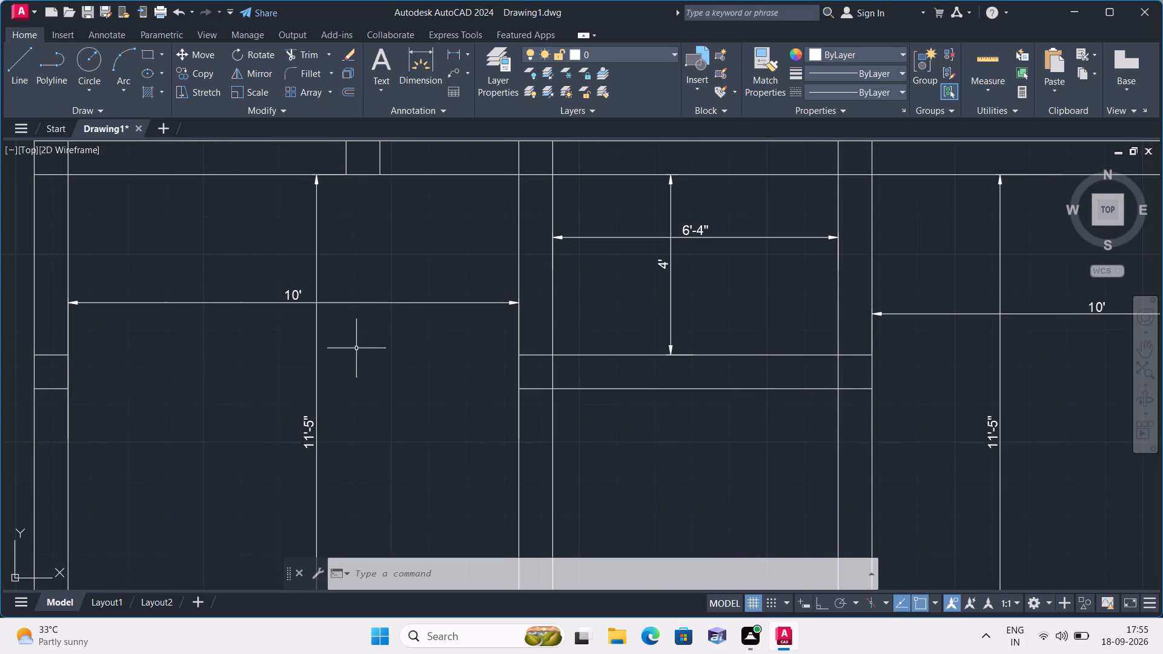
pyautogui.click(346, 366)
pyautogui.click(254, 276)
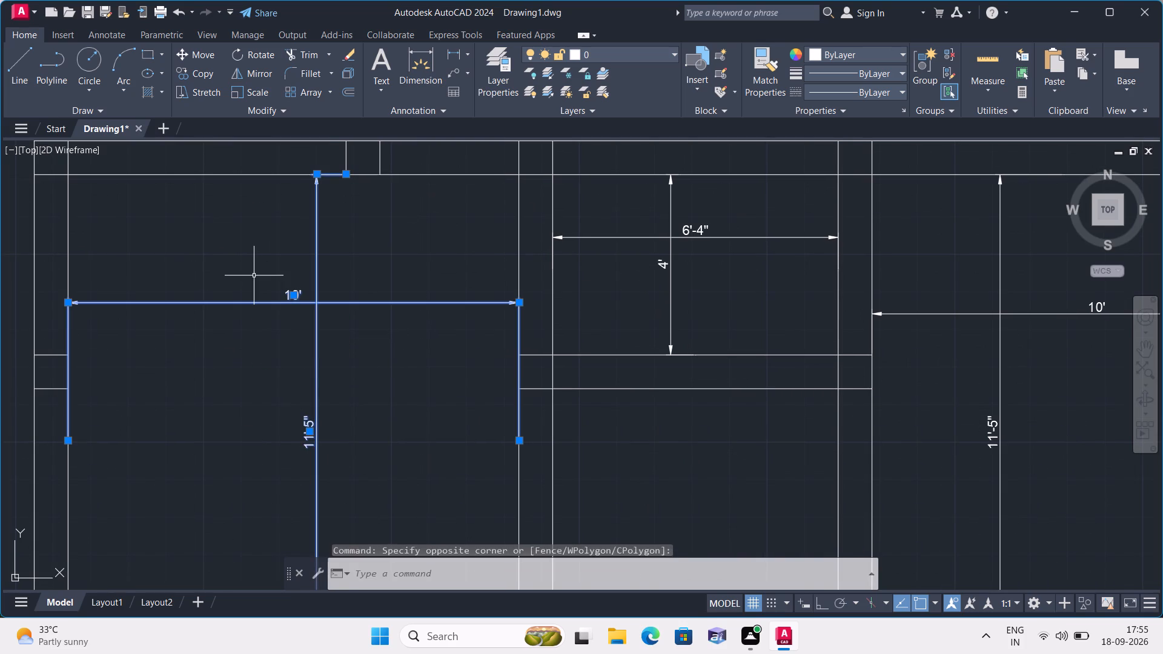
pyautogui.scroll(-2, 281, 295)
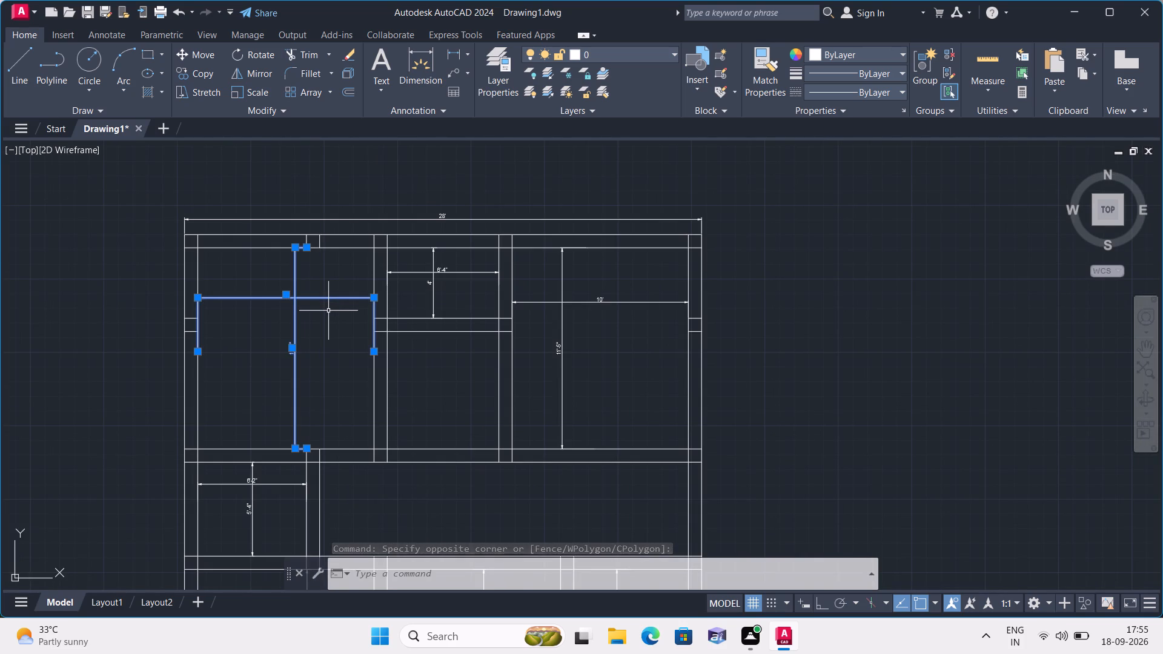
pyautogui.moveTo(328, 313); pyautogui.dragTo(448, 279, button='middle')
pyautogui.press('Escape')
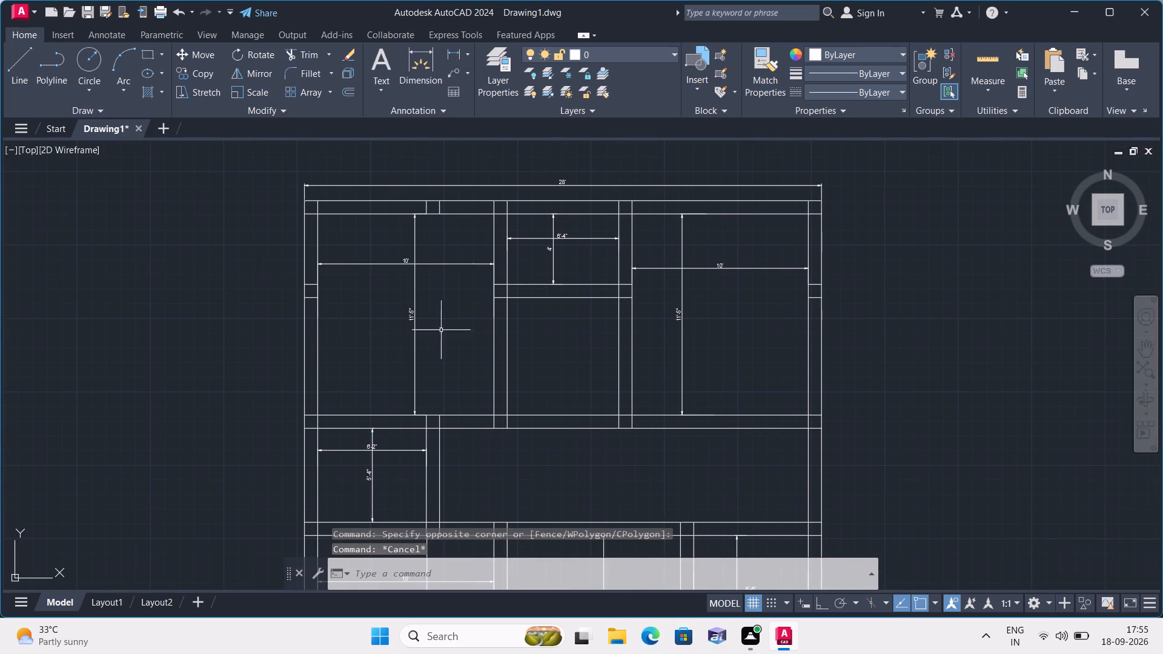
# Erase the width and height dimensions inside the three upper rooms, keeping the overall 28' dimension.
pyautogui.scroll(-1, 439, 345)
pyautogui.scroll(2, 439, 345)
pyautogui.moveTo(452, 332); pyautogui.dragTo(454, 322, button='middle')
pyautogui.moveTo(456, 310); pyautogui.dragTo(447, 288)
pyautogui.click(367, 201)
pyautogui.scroll(-2, 379, 210)
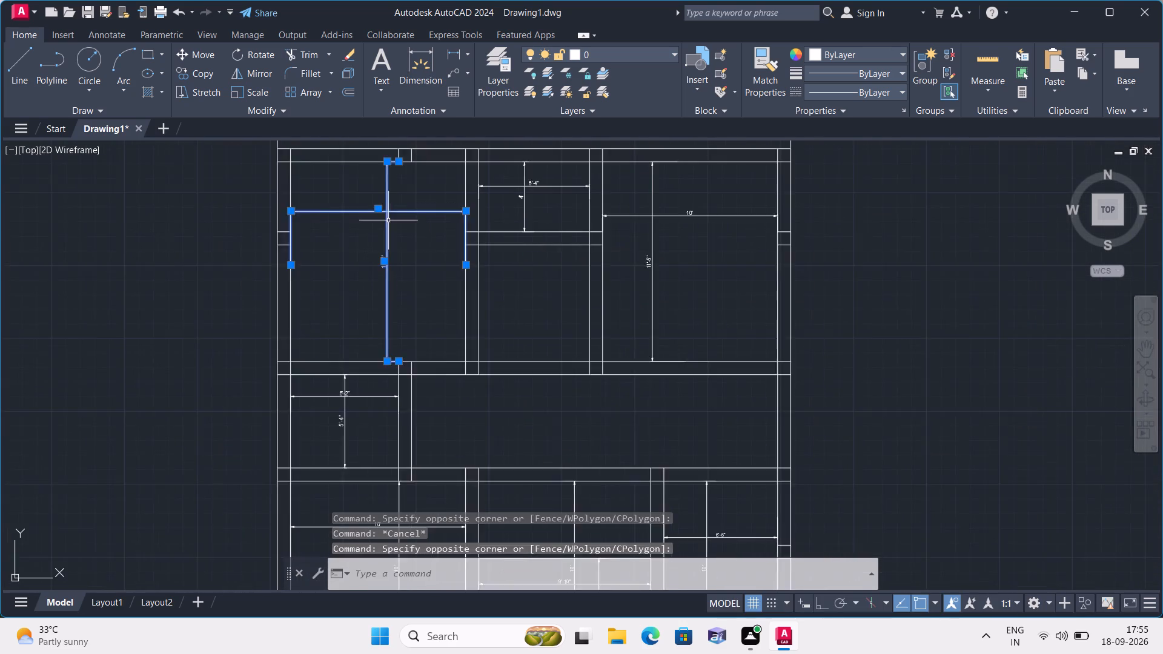
pyautogui.scroll(3, 407, 246)
pyautogui.moveTo(407, 246); pyautogui.dragTo(402, 357, button='middle')
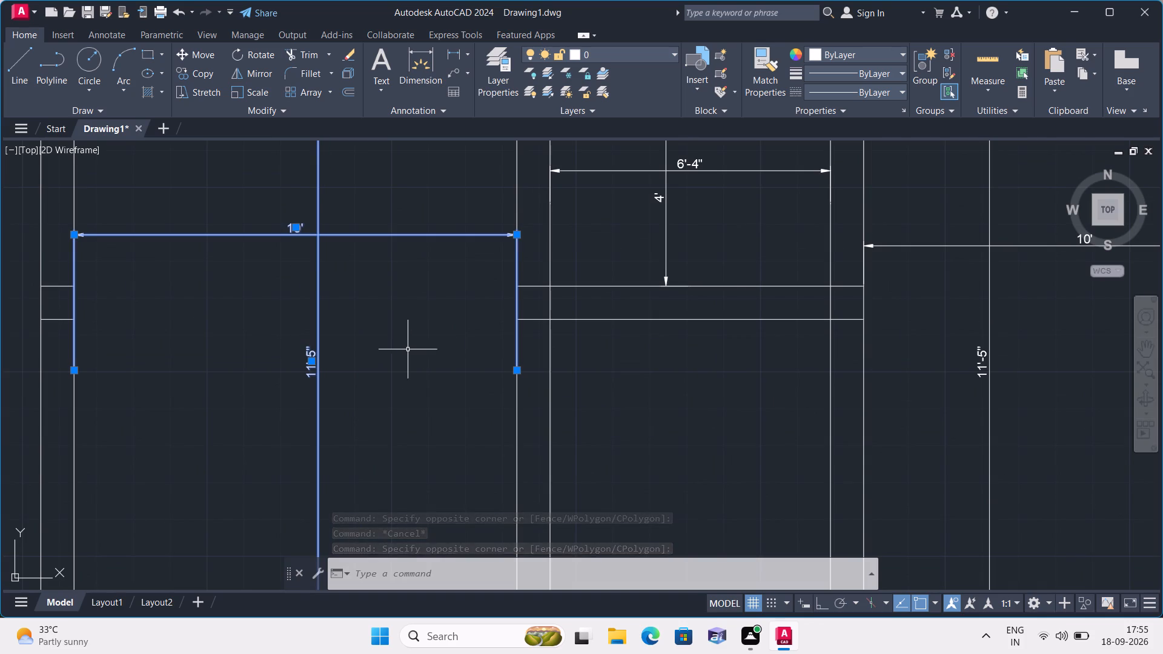
pyautogui.scroll(-1, 513, 322)
pyautogui.scroll(1, 620, 264)
pyautogui.scroll(-1, 626, 251)
pyautogui.click(628, 249)
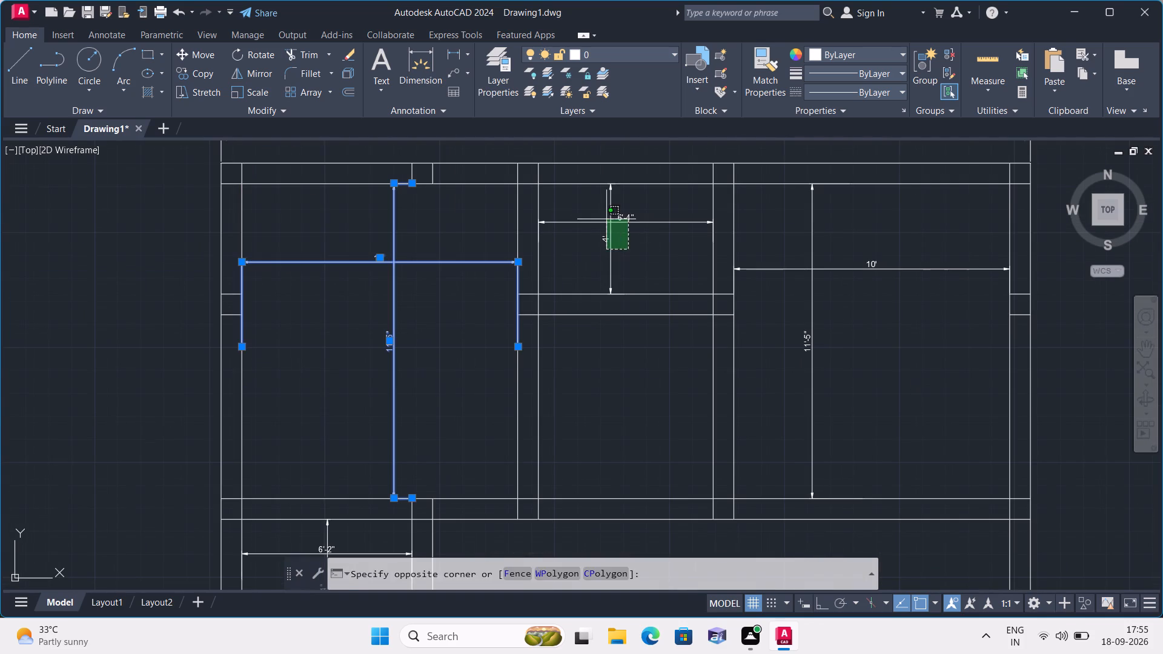
pyautogui.click(600, 213)
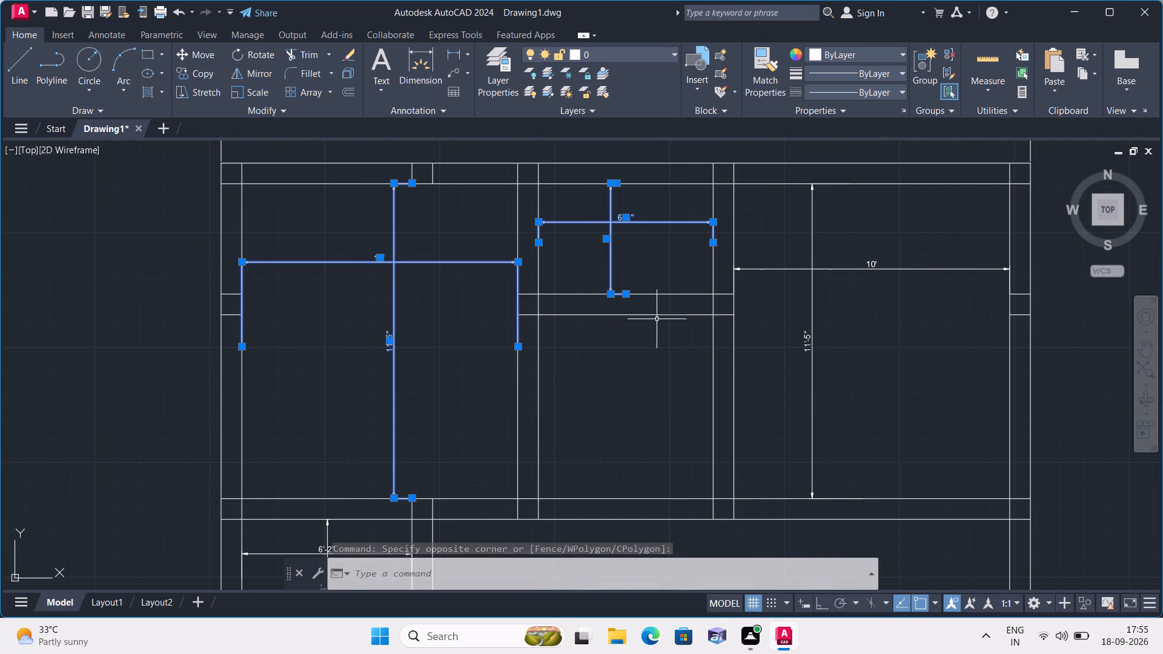
pyautogui.moveTo(653, 343); pyautogui.dragTo(608, 312, button='middle')
pyautogui.scroll(-1, 651, 343)
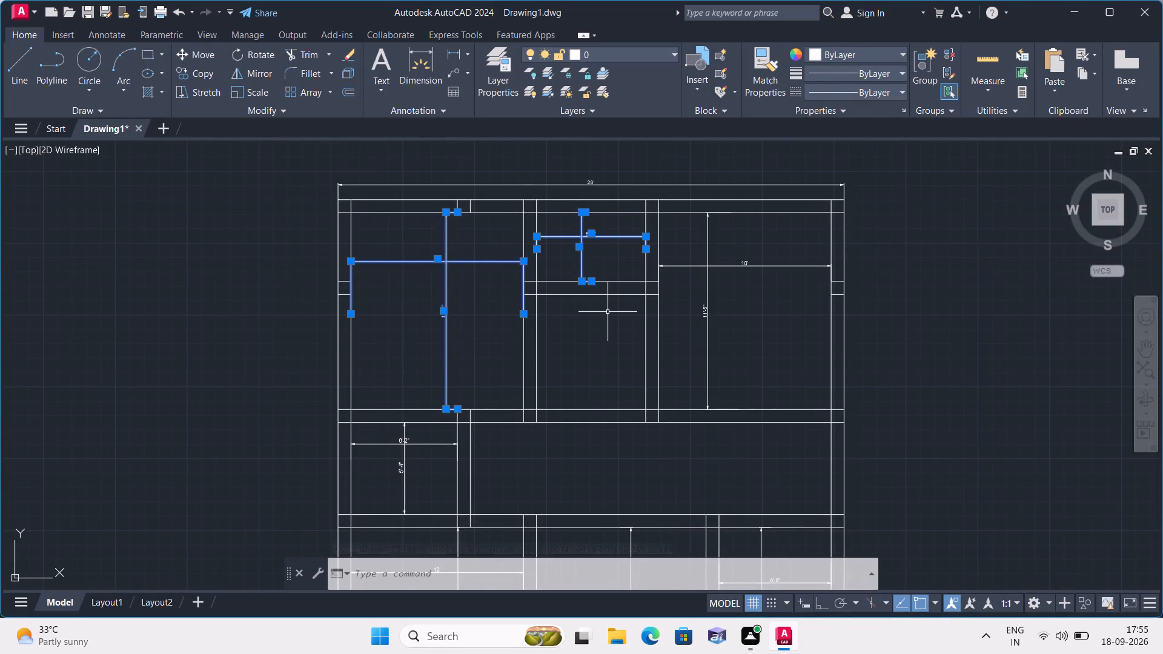
pyautogui.scroll(2, 695, 317)
pyautogui.click(764, 312)
pyautogui.click(682, 173)
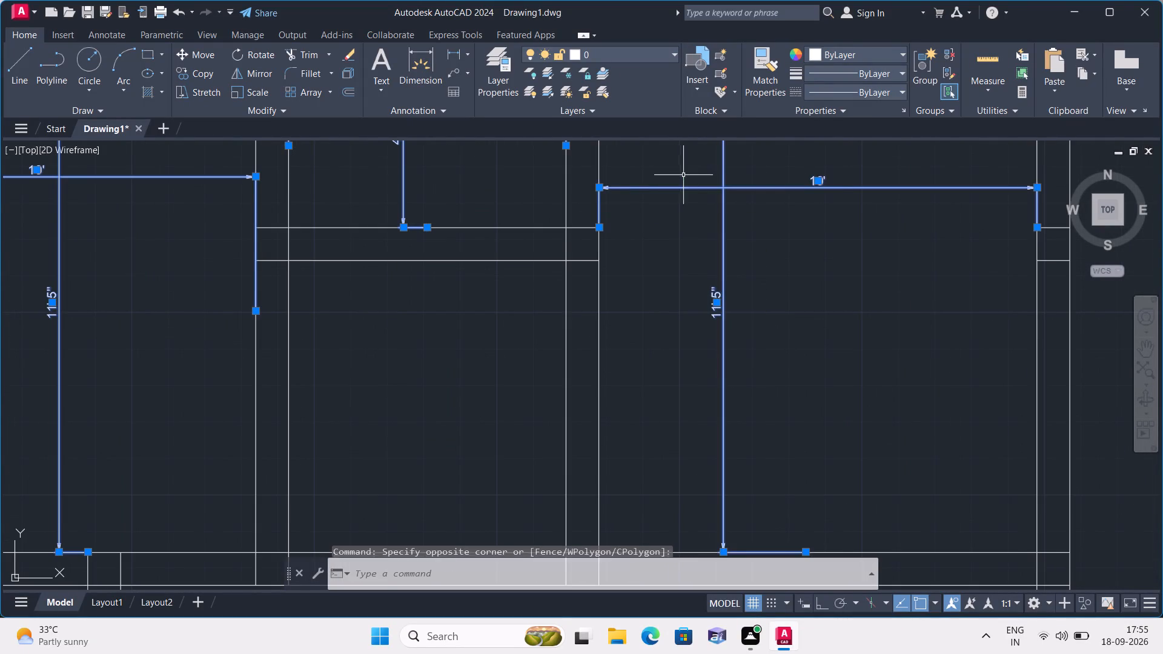
pyautogui.scroll(-2, 695, 220)
pyautogui.press('Delete')
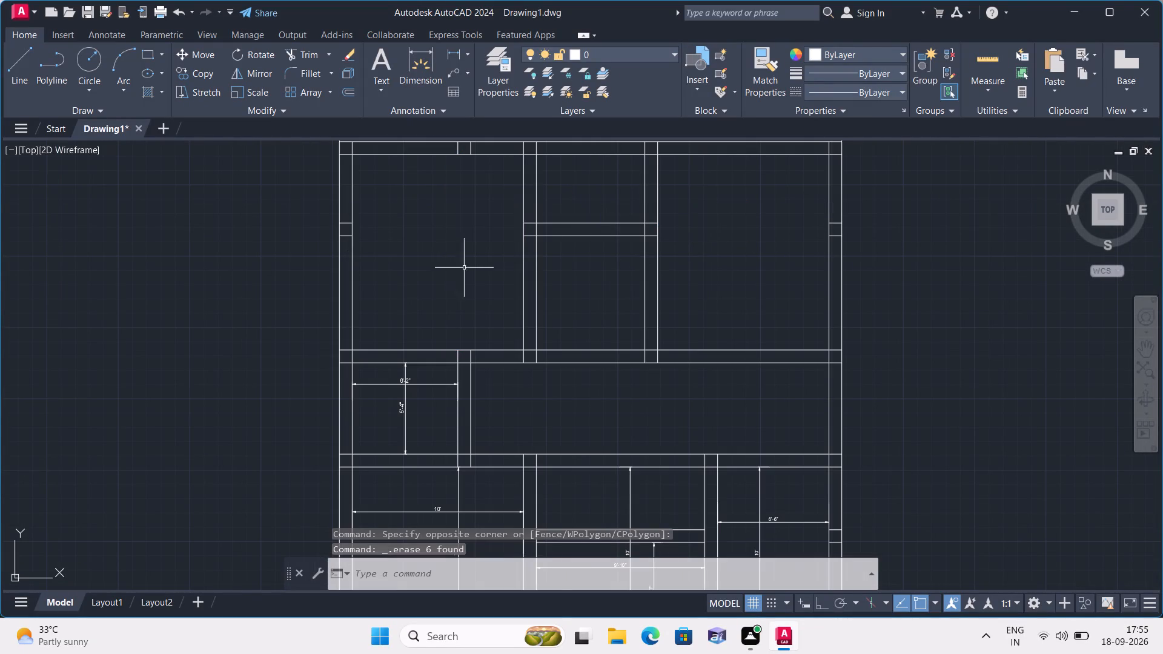
# Add a linear dimension for the upper-left room's inside height, with the dimension line close to its left wall.
pyautogui.moveTo(452, 263); pyautogui.dragTo(515, 228, button='middle')
pyautogui.scroll(-1, 515, 228)
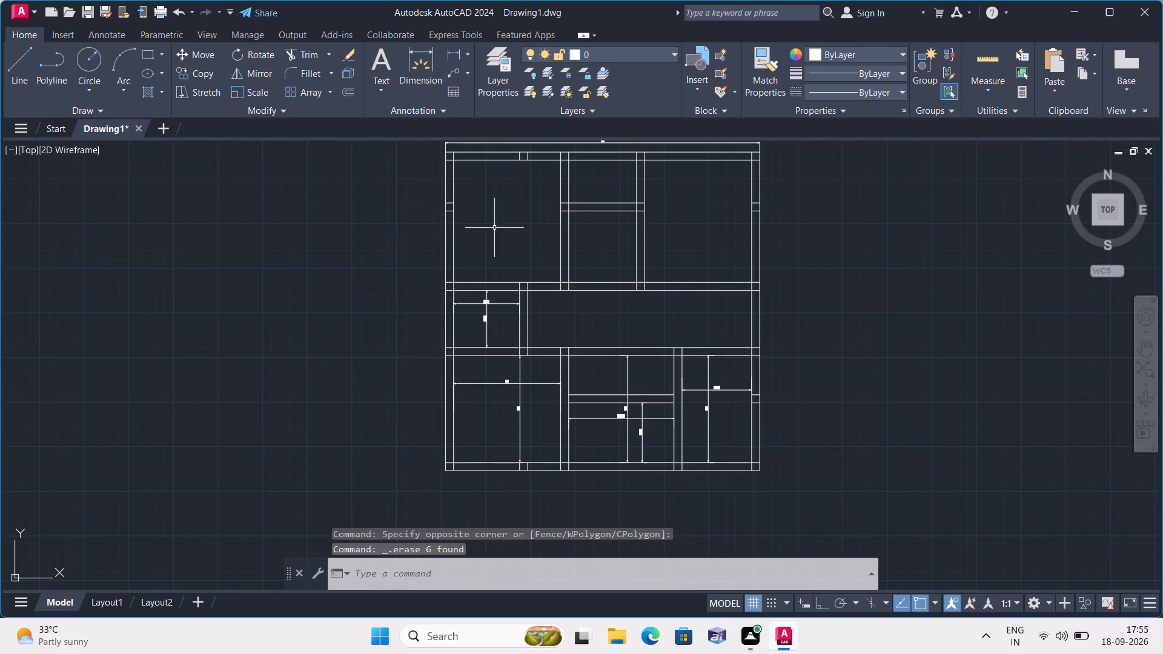
pyautogui.press('l')
pyautogui.press('Escape')
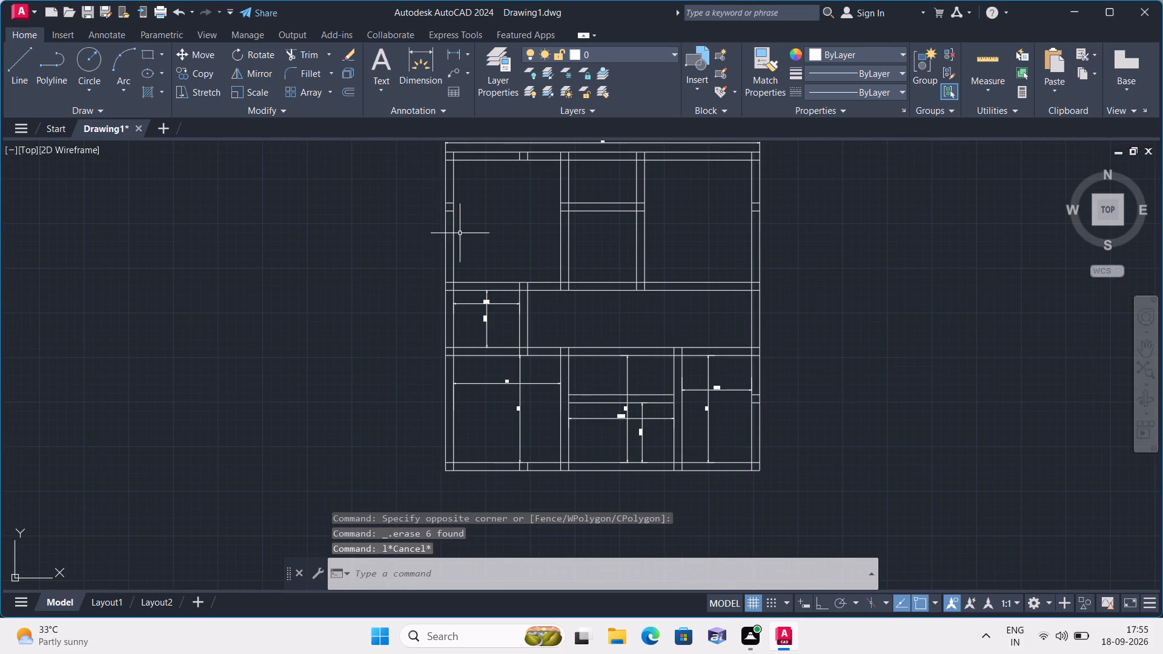
pyautogui.moveTo(508, 249); pyautogui.dragTo(522, 265, button='middle')
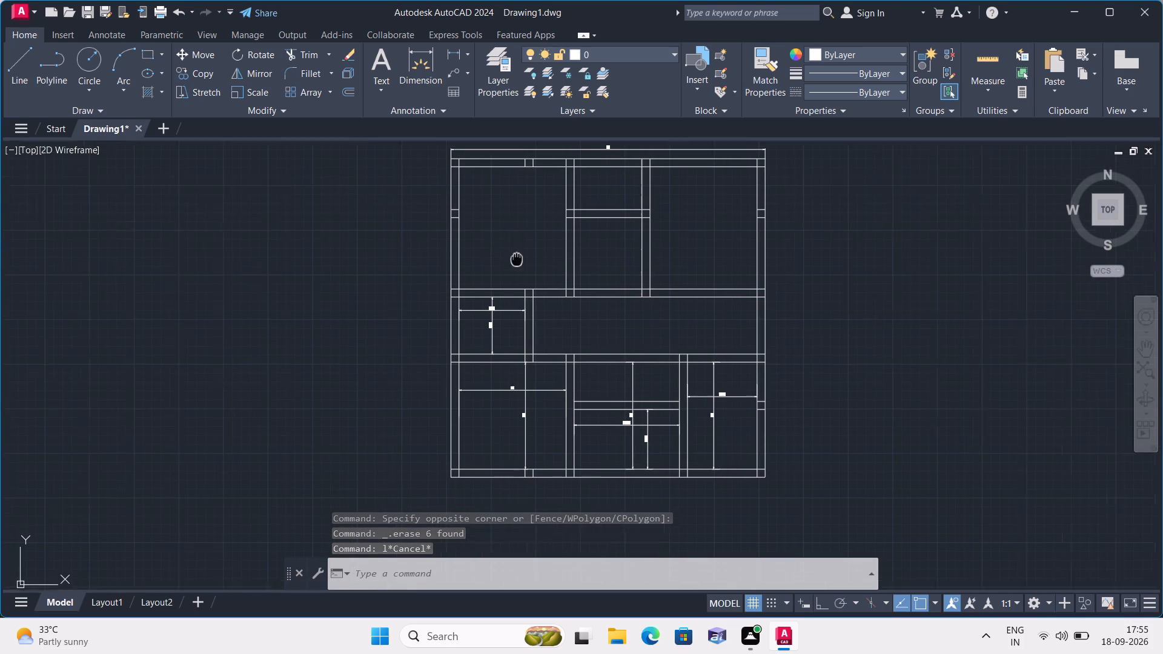
pyautogui.moveTo(522, 265); pyautogui.dragTo(530, 274, button='middle')
pyautogui.click(470, 55)
pyautogui.click(477, 78)
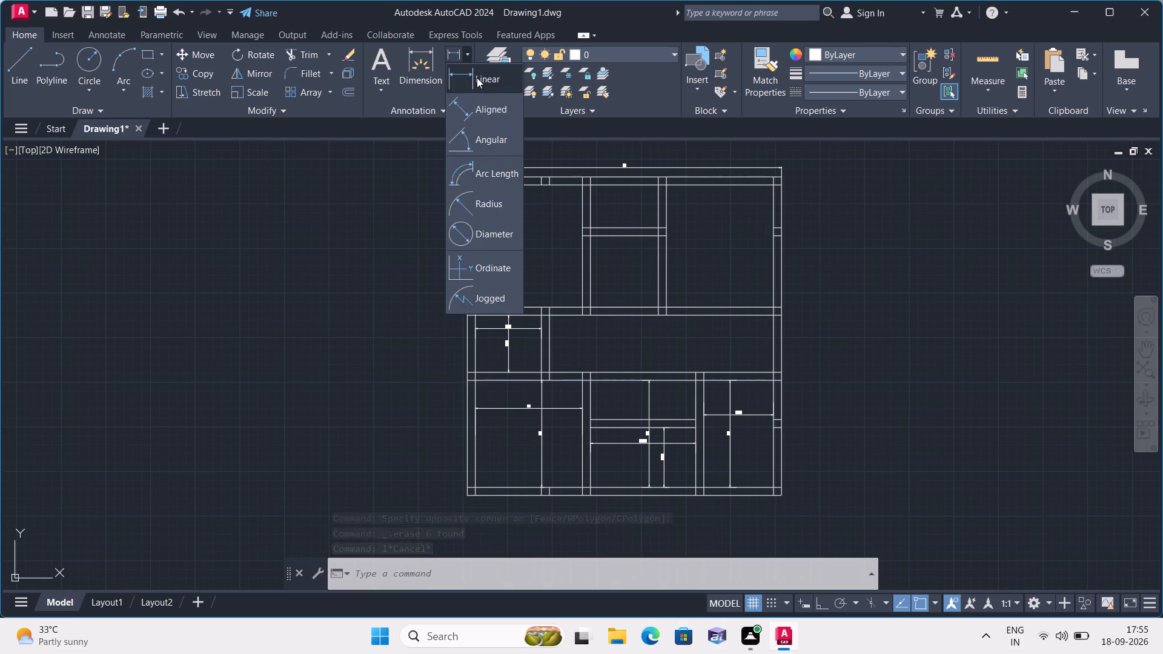
pyautogui.scroll(2, 466, 176)
pyautogui.click(524, 198)
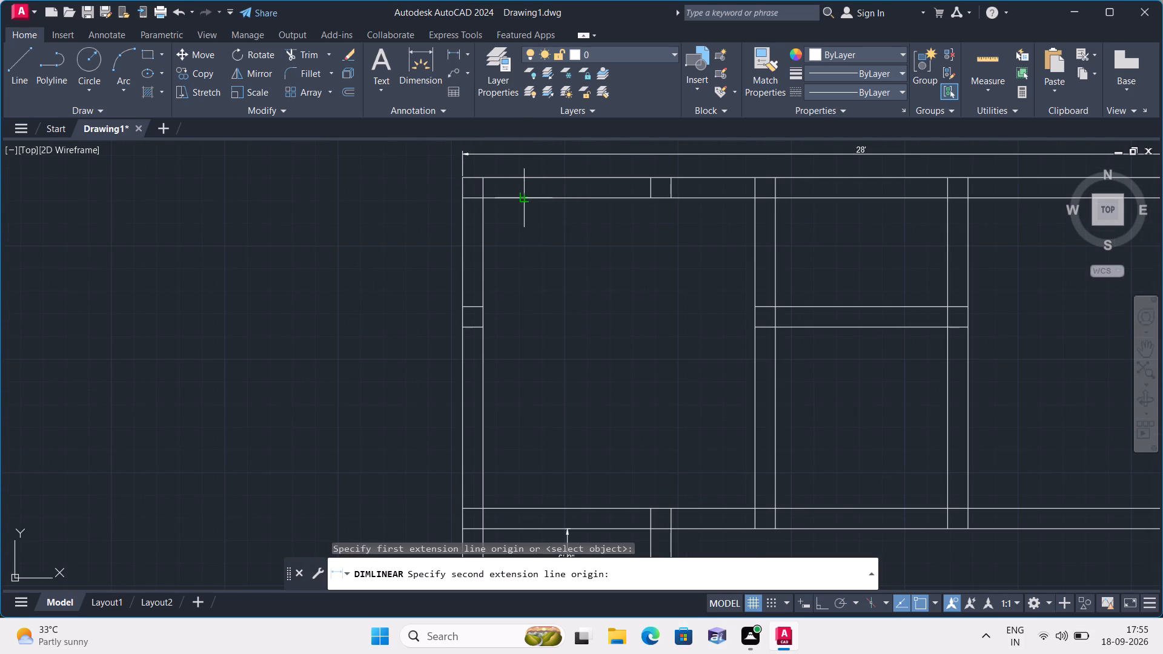
pyautogui.moveTo(540, 252); pyautogui.dragTo(509, 152, button='middle')
pyautogui.click(494, 412)
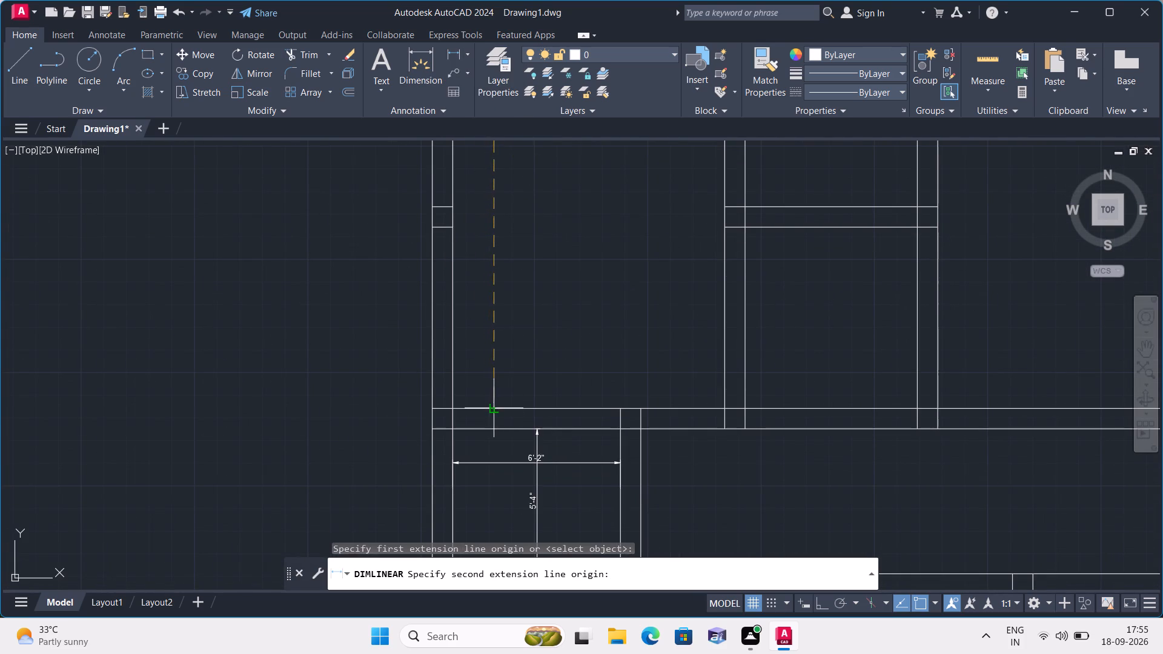
pyautogui.scroll(-1, 479, 362)
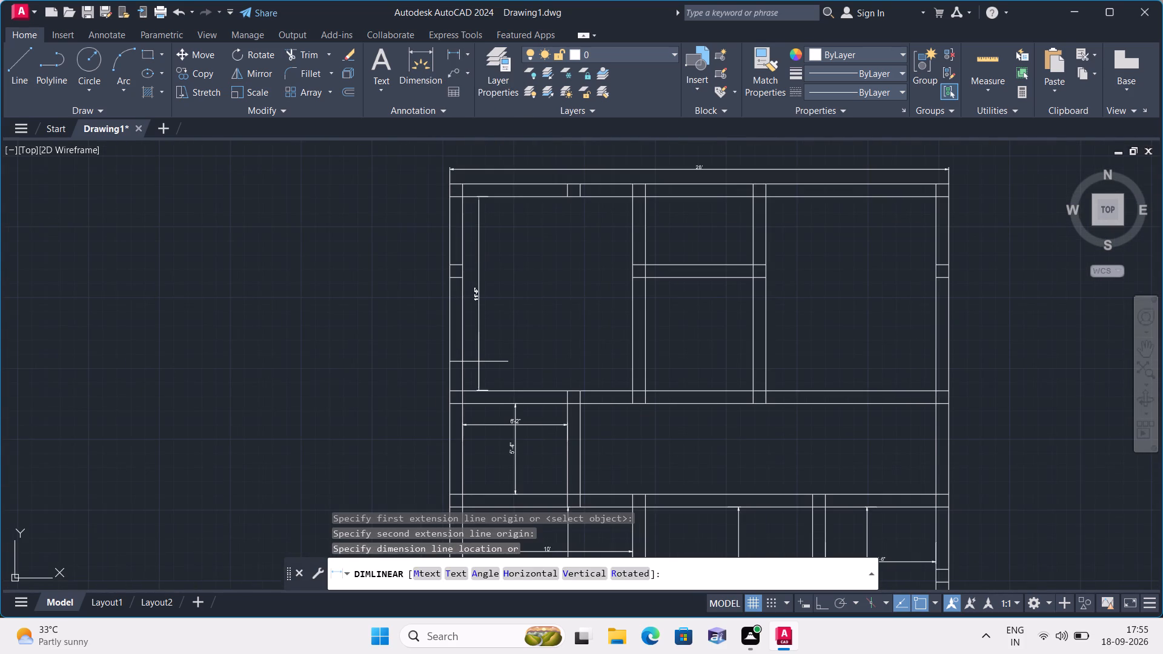
pyautogui.click(477, 357)
# Add a linear dimension for the upper-left room's inside width, with the dimension line just below the top wall.
pyautogui.click(468, 51)
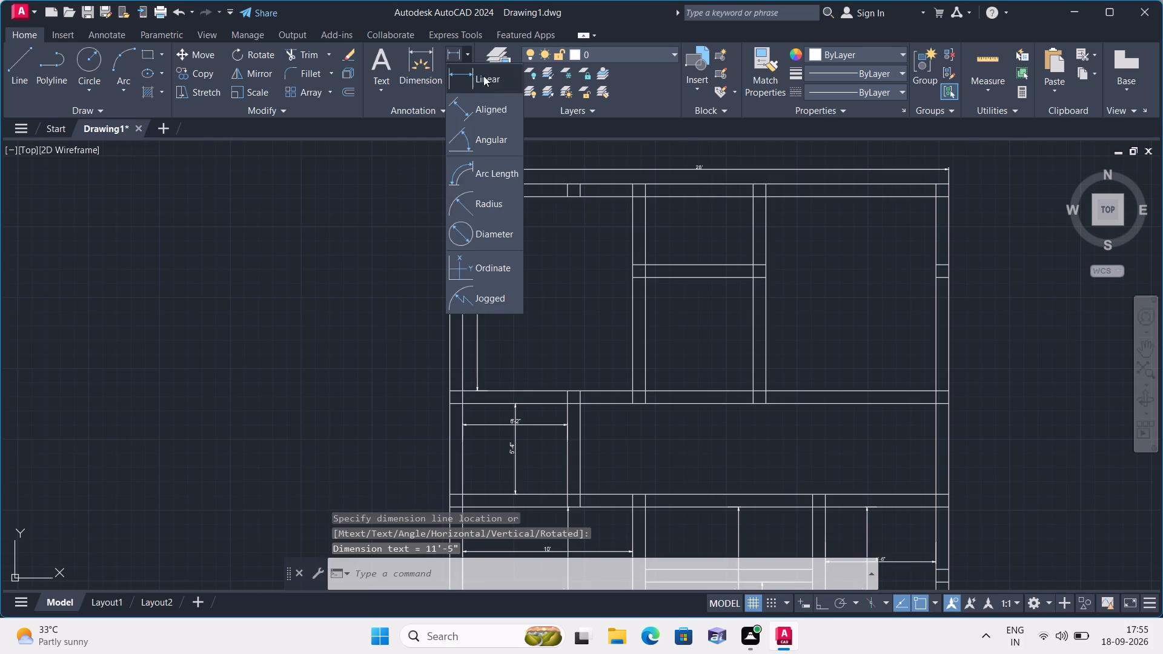
pyautogui.click(483, 82)
pyautogui.scroll(1, 515, 235)
pyautogui.moveTo(515, 235); pyautogui.dragTo(565, 357, button='middle')
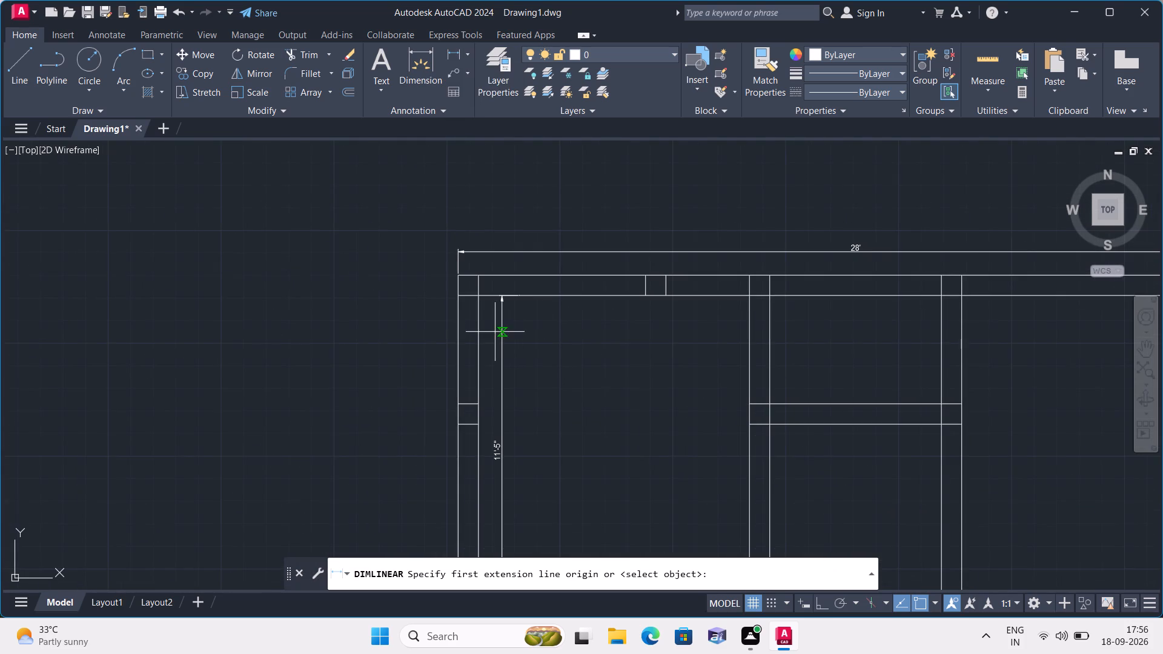
pyautogui.click(477, 336)
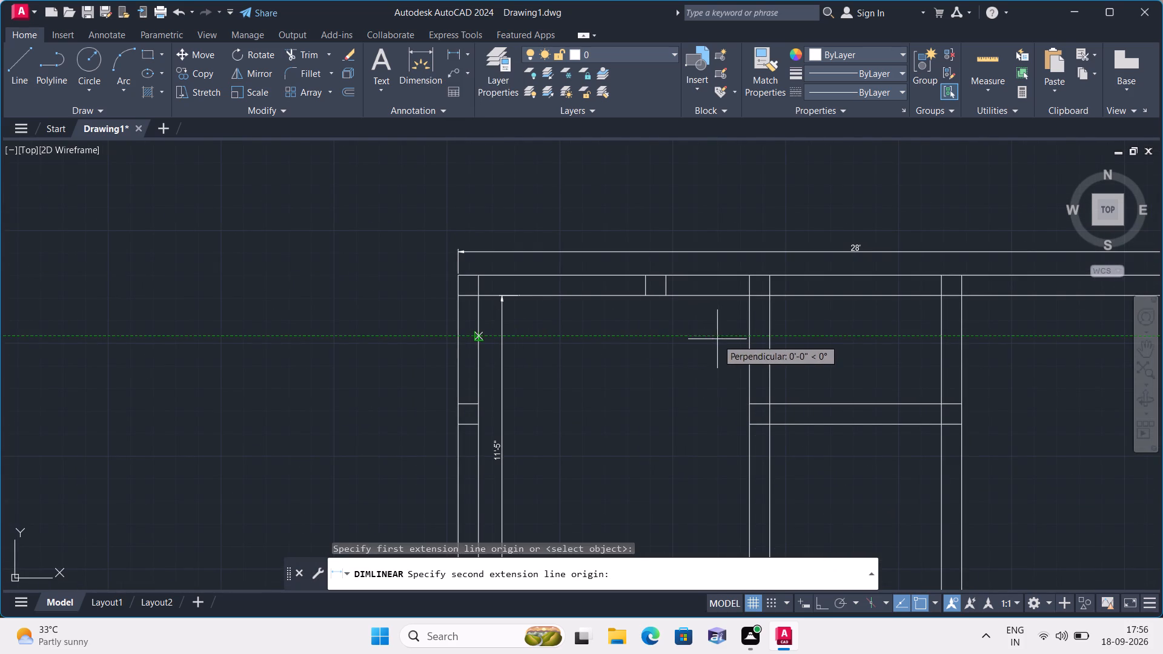
pyautogui.click(747, 338)
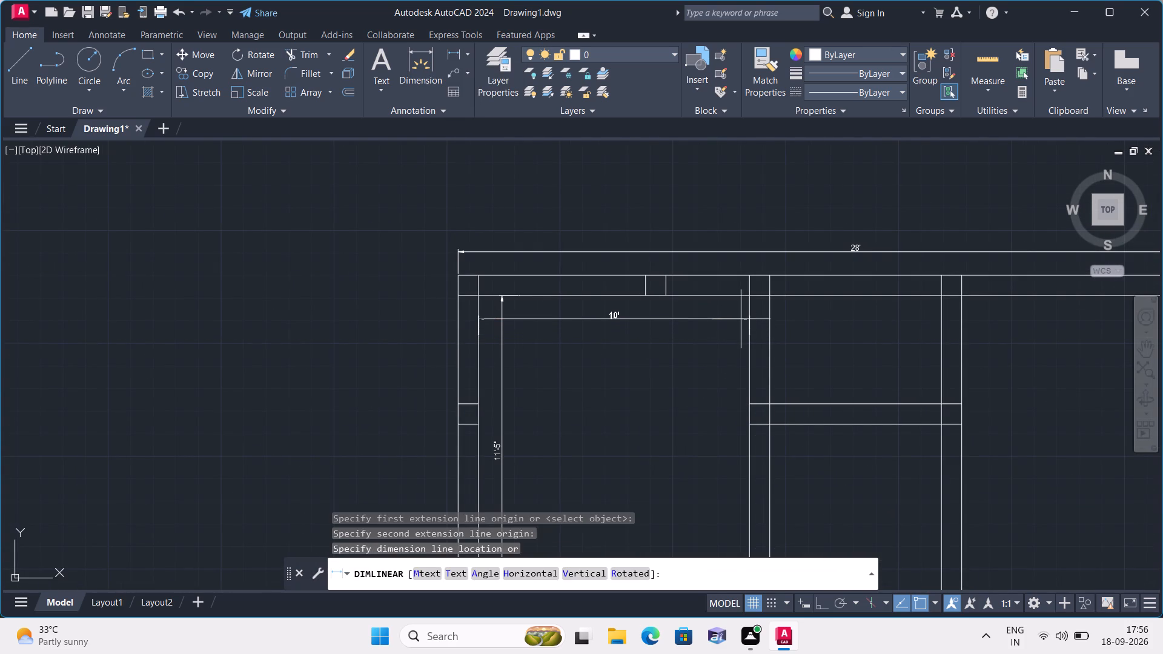
pyautogui.click(740, 314)
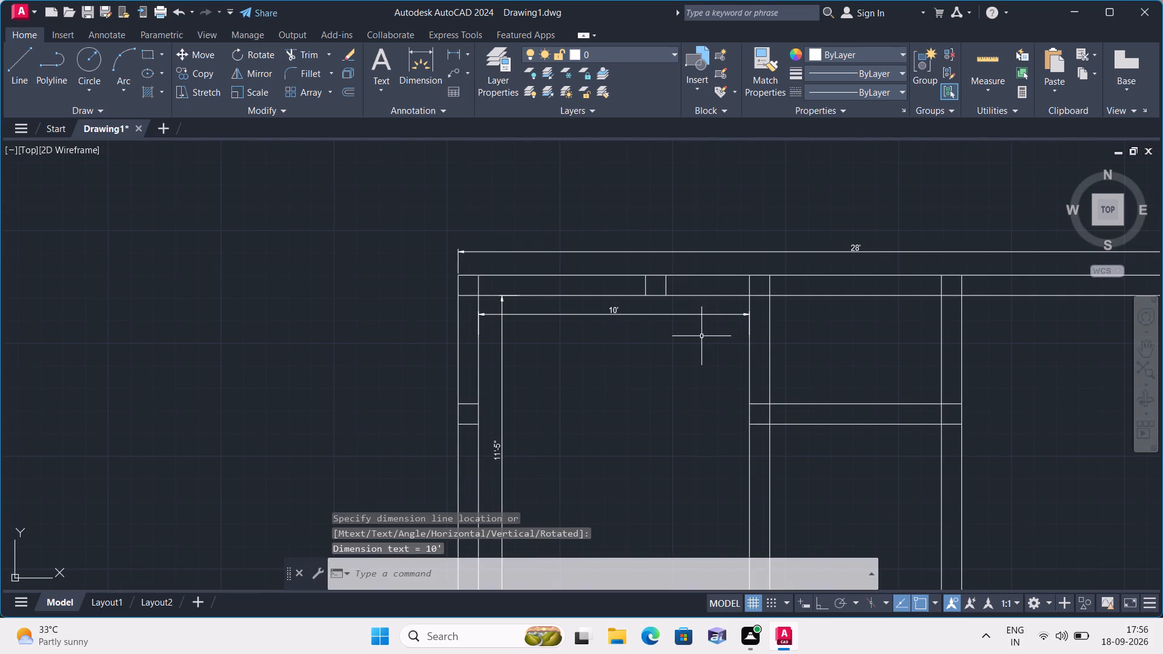
pyautogui.scroll(-1, 714, 388)
pyautogui.moveTo(703, 391); pyautogui.dragTo(603, 307, button='middle')
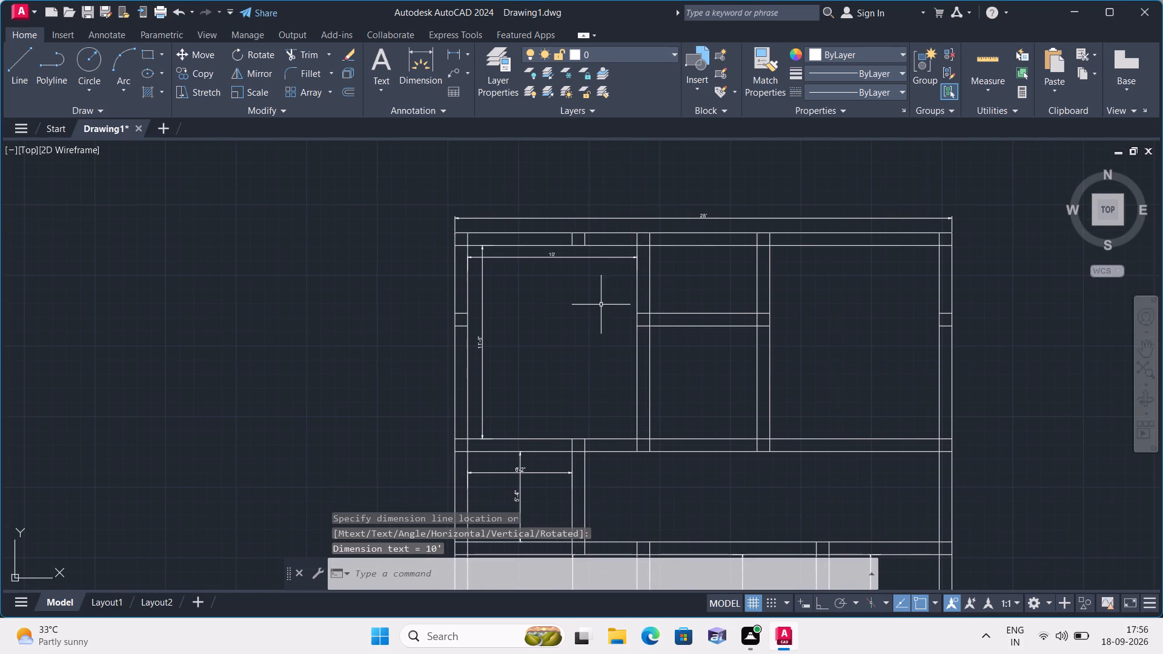
# Add a linear dimension for the small top-middle room's inside height, with the dimension line close to its left wall.
pyautogui.moveTo(600, 305); pyautogui.dragTo(572, 332, button='middle')
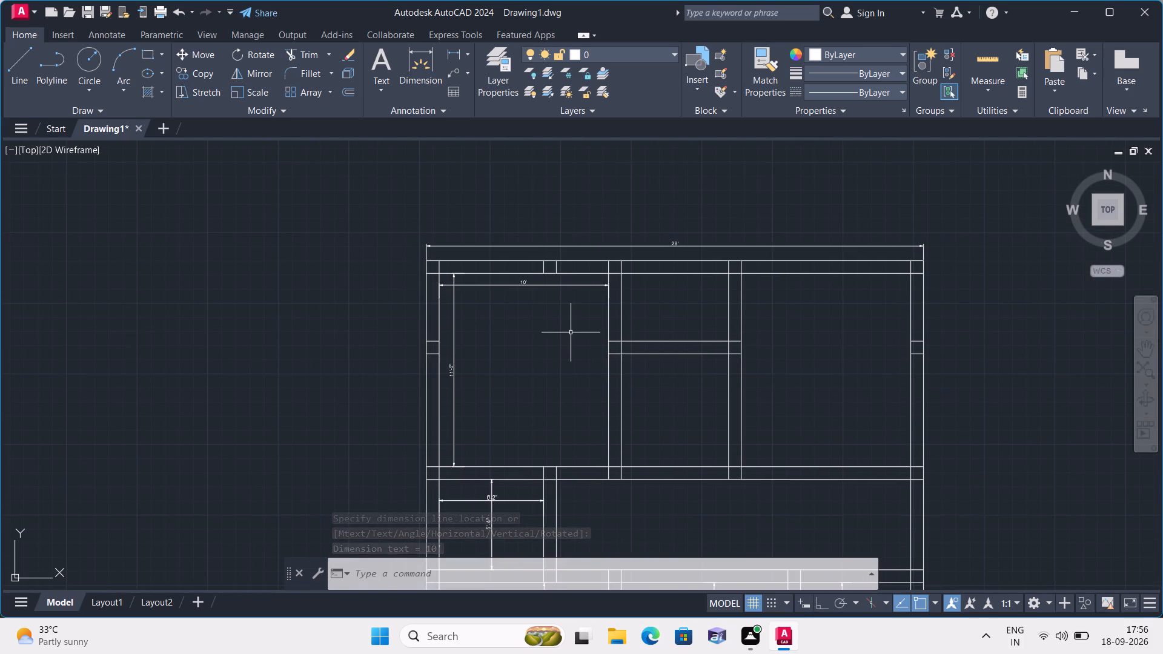
pyautogui.scroll(1, 521, 292)
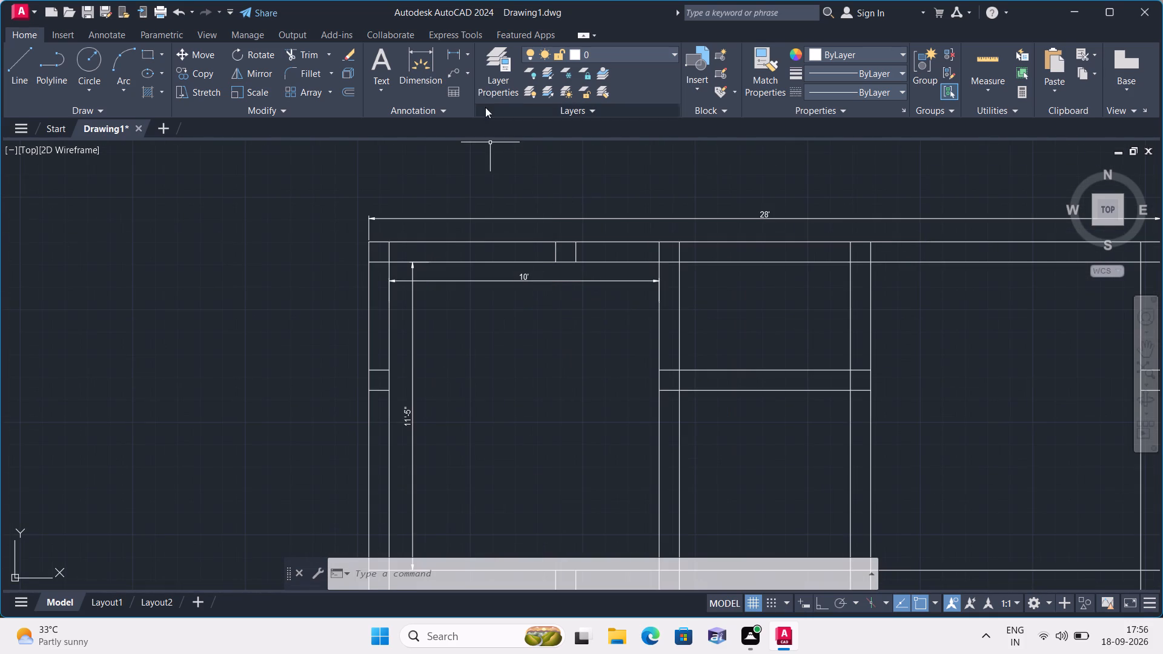
pyautogui.click(471, 54)
pyautogui.click(477, 78)
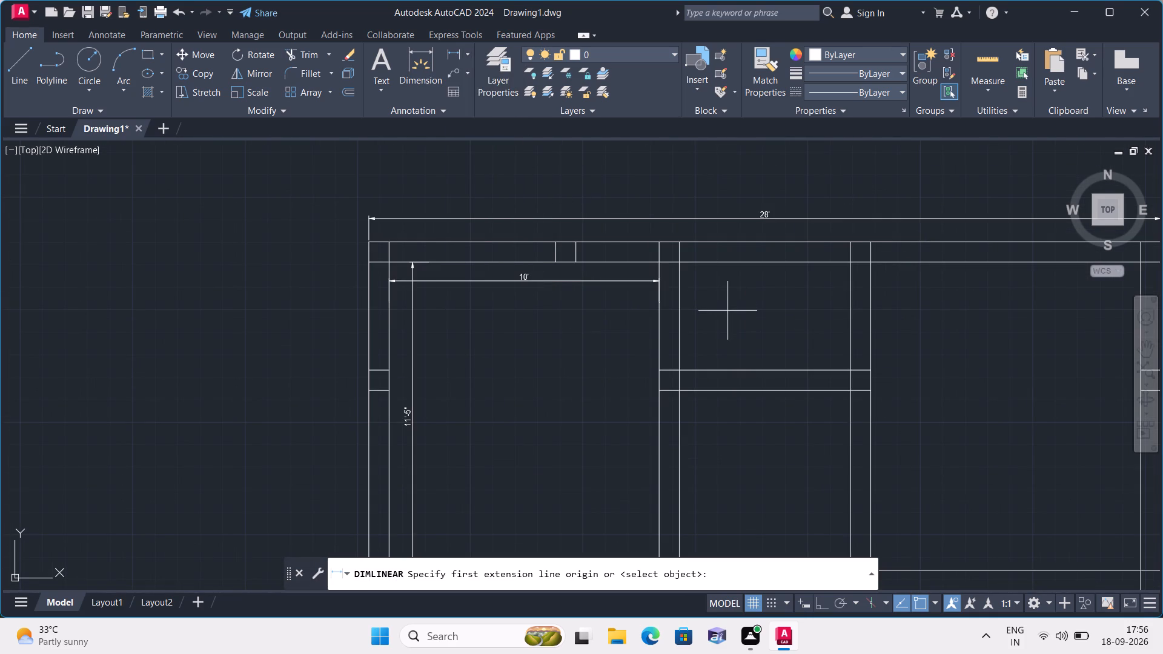
pyautogui.moveTo(722, 311); pyautogui.dragTo(677, 296, button='middle')
pyautogui.scroll(2, 672, 295)
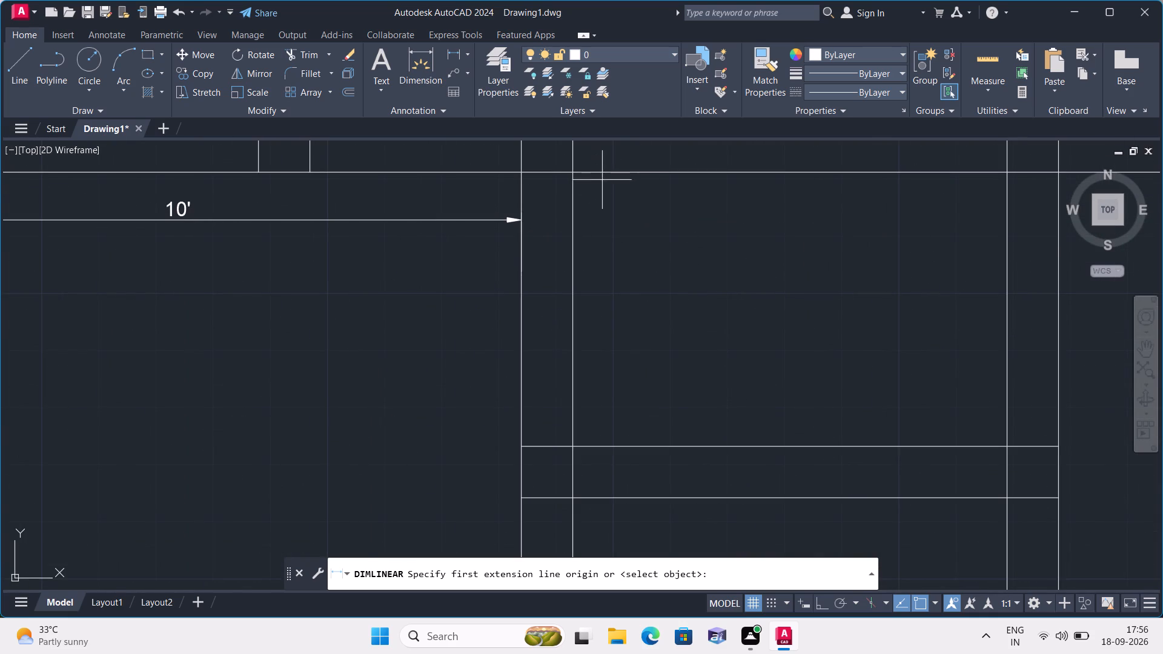
pyautogui.click(613, 170)
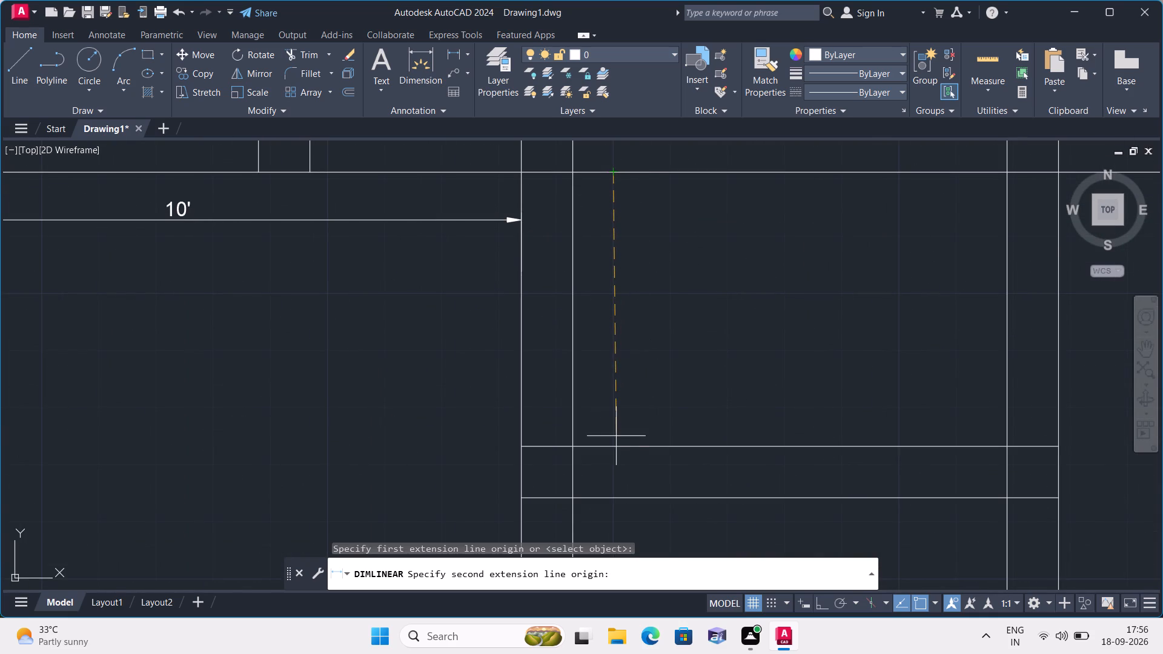
pyautogui.click(612, 444)
pyautogui.click(600, 408)
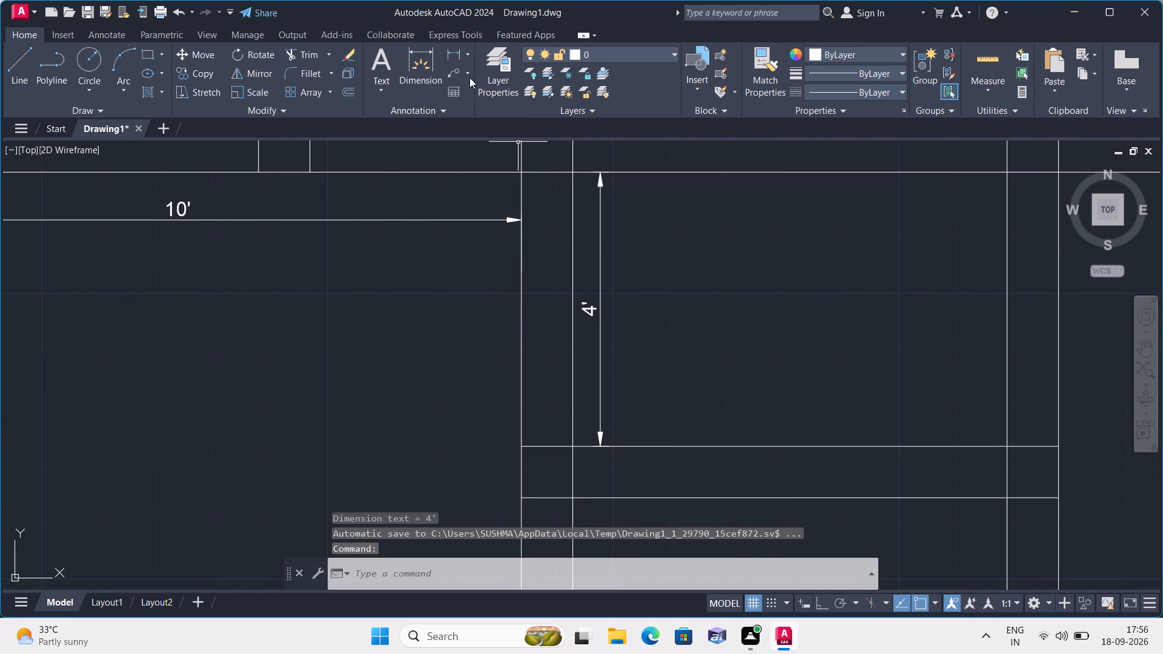
# Add a linear dimension for the small top-middle room's inside width, with the dimension line just below the top wall.
pyautogui.click(471, 56)
pyautogui.click(474, 73)
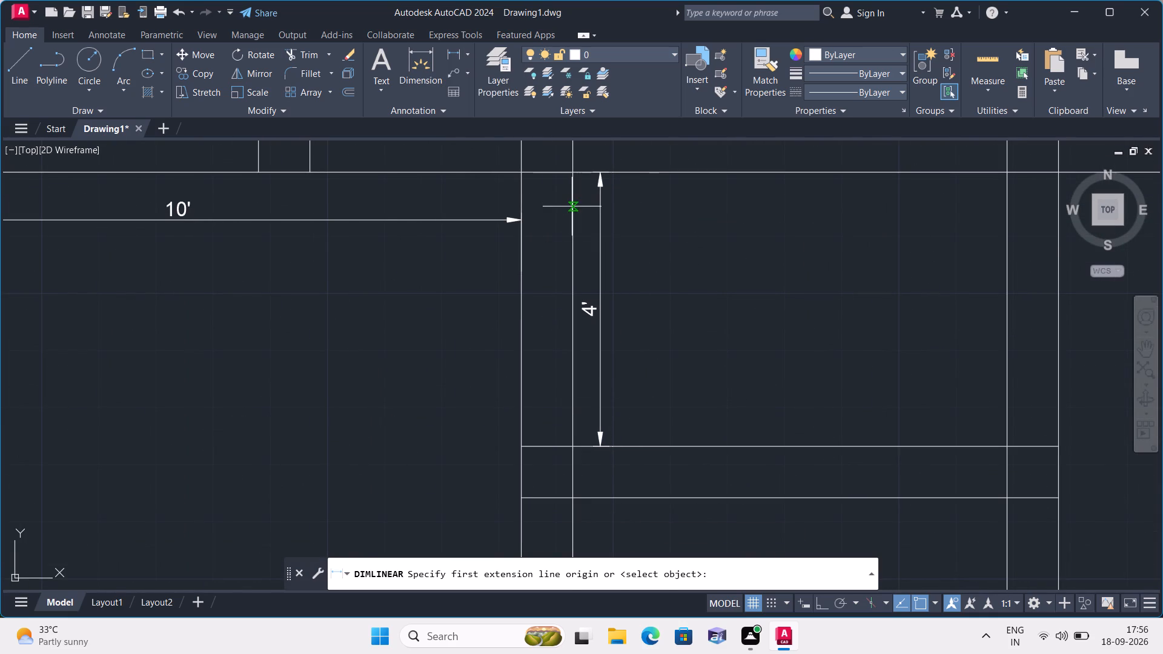
pyautogui.click(572, 206)
pyautogui.click(1015, 202)
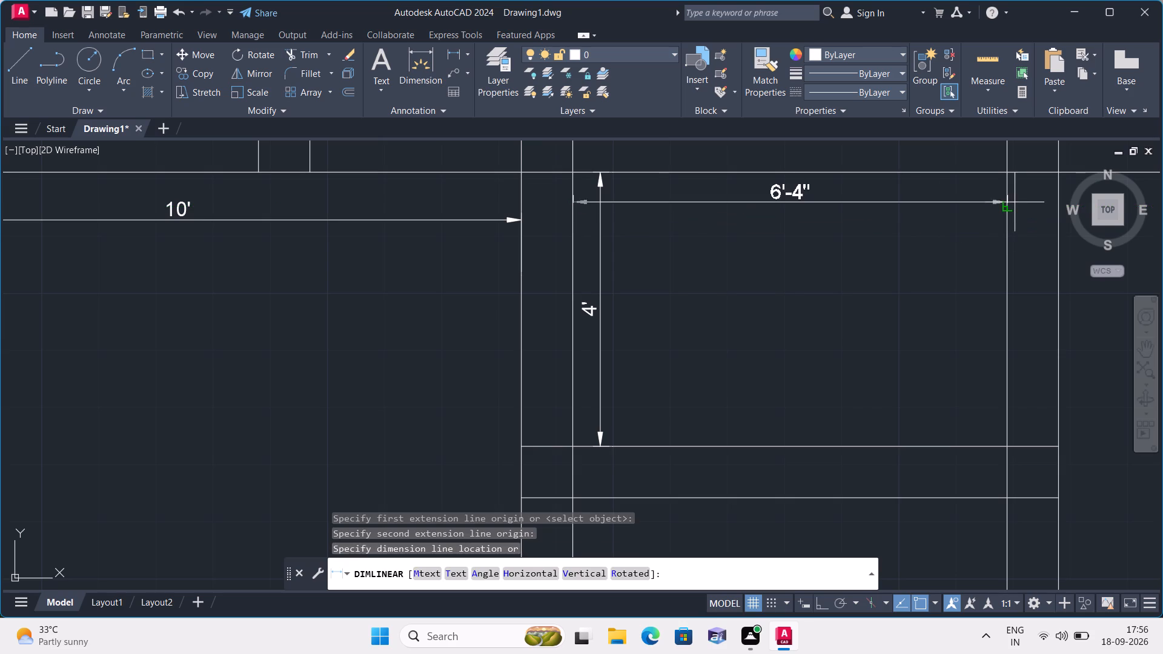
pyautogui.click(973, 214)
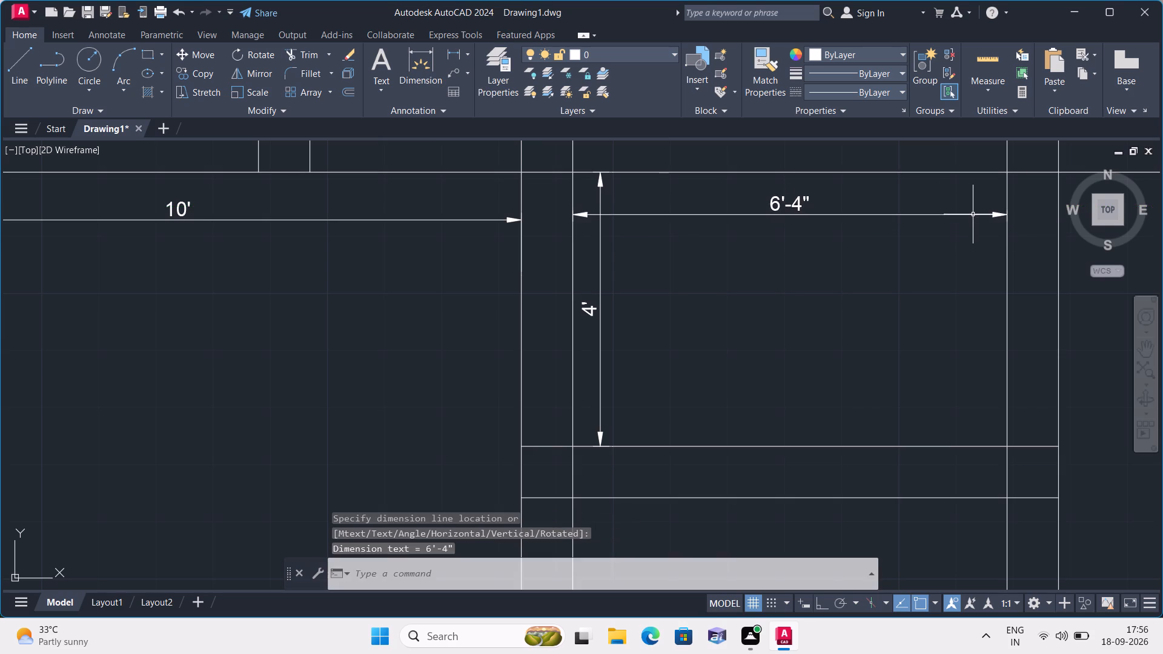
# Add a linear dimension for the inside height of the middle room below the partition, with the dimension line near its left wall.
pyautogui.scroll(-2, 873, 283)
pyautogui.scroll(-1, 845, 326)
pyautogui.moveTo(845, 326); pyautogui.dragTo(803, 258, button='middle')
pyautogui.scroll(1, 803, 258)
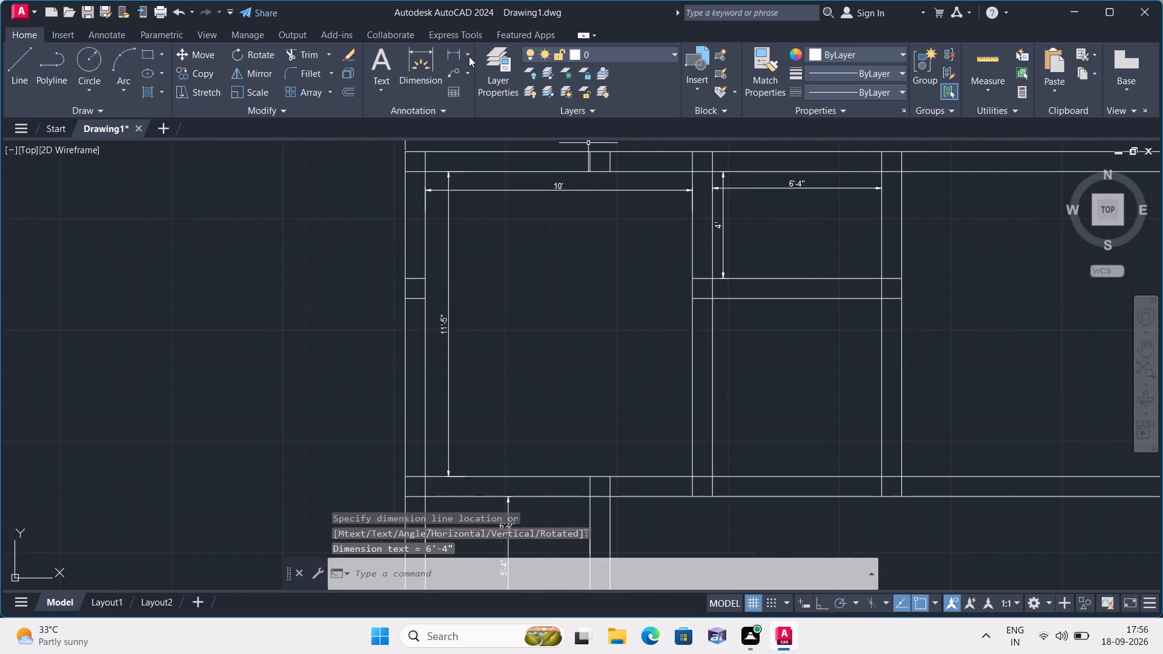
pyautogui.click(469, 56)
pyautogui.click(486, 78)
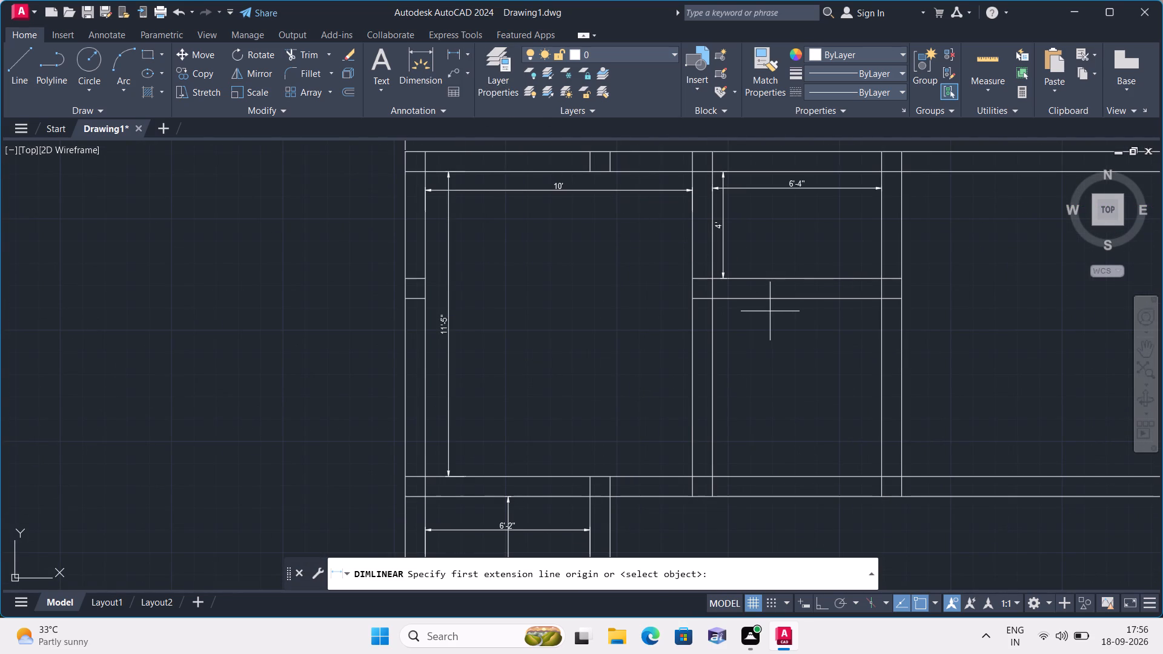
pyautogui.click(767, 300)
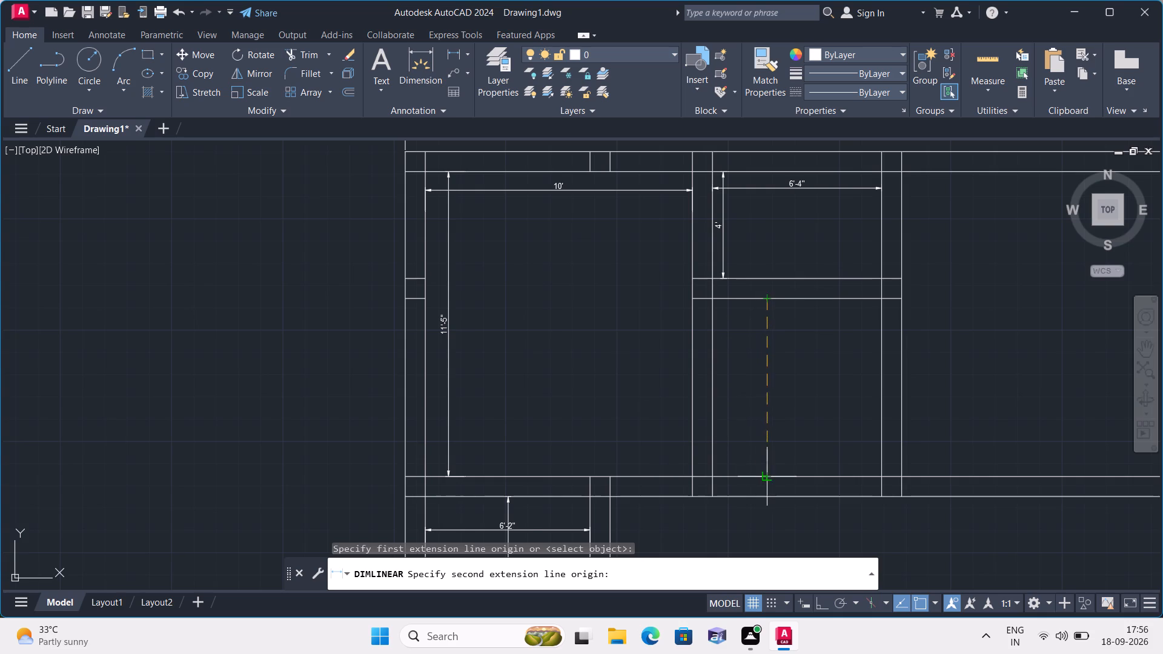
pyautogui.click(763, 475)
pyautogui.click(729, 441)
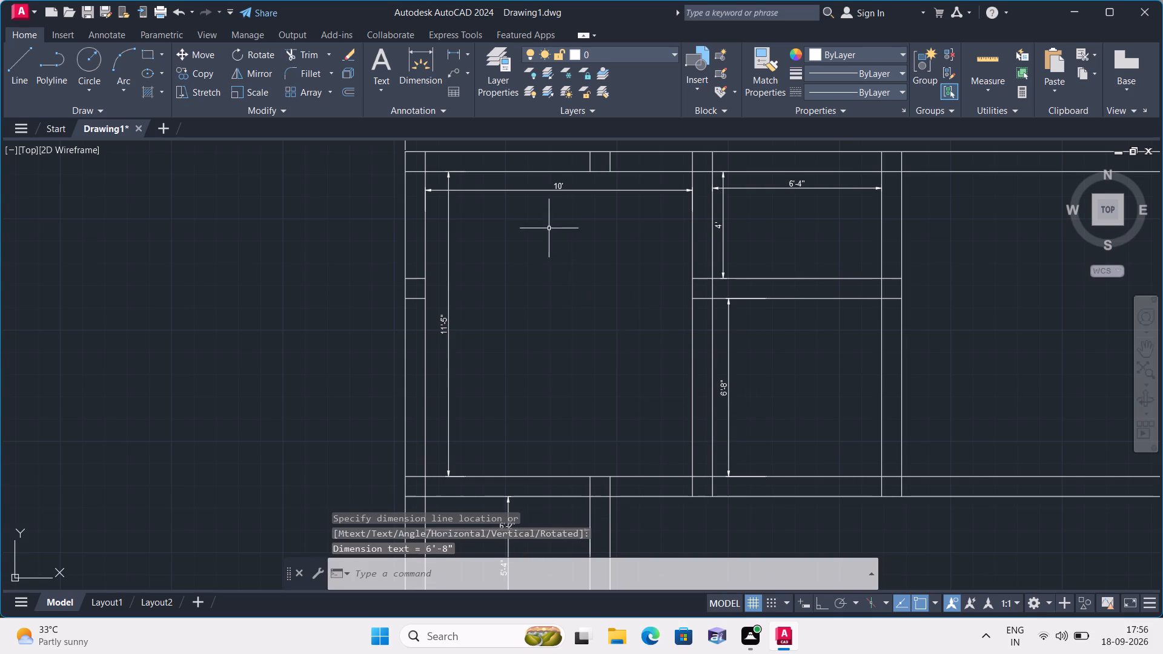
# Add a linear dimension for that lower middle room's inside width, with the dimension line just below the partition wall.
pyautogui.click(467, 56)
pyautogui.click(481, 74)
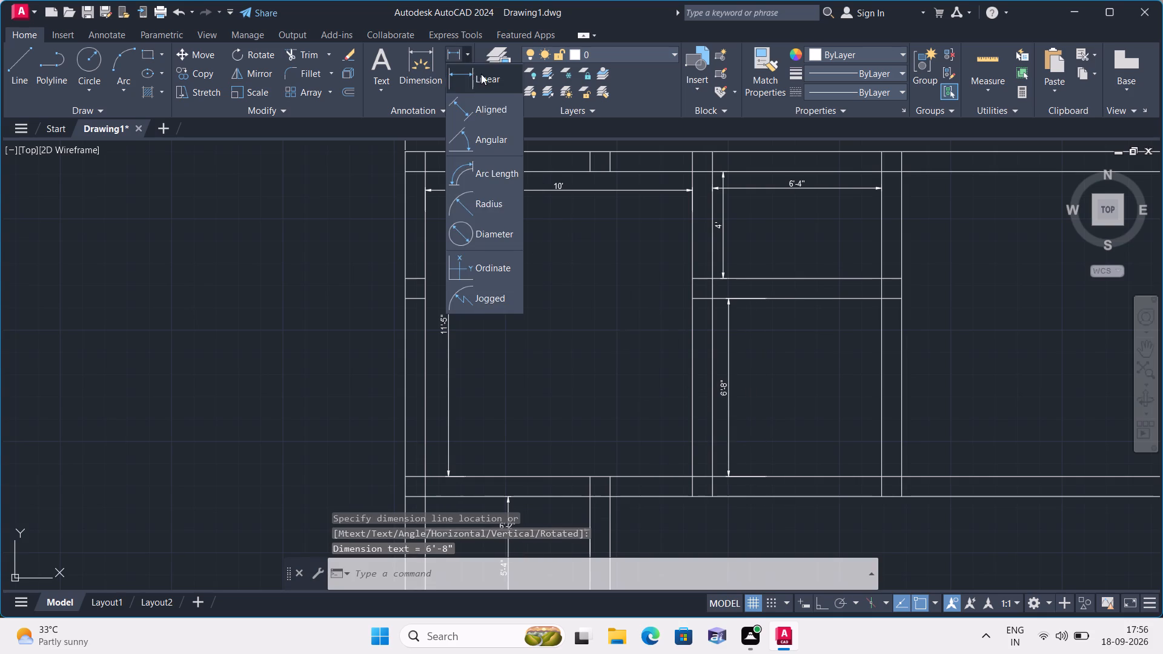
pyautogui.click(712, 357)
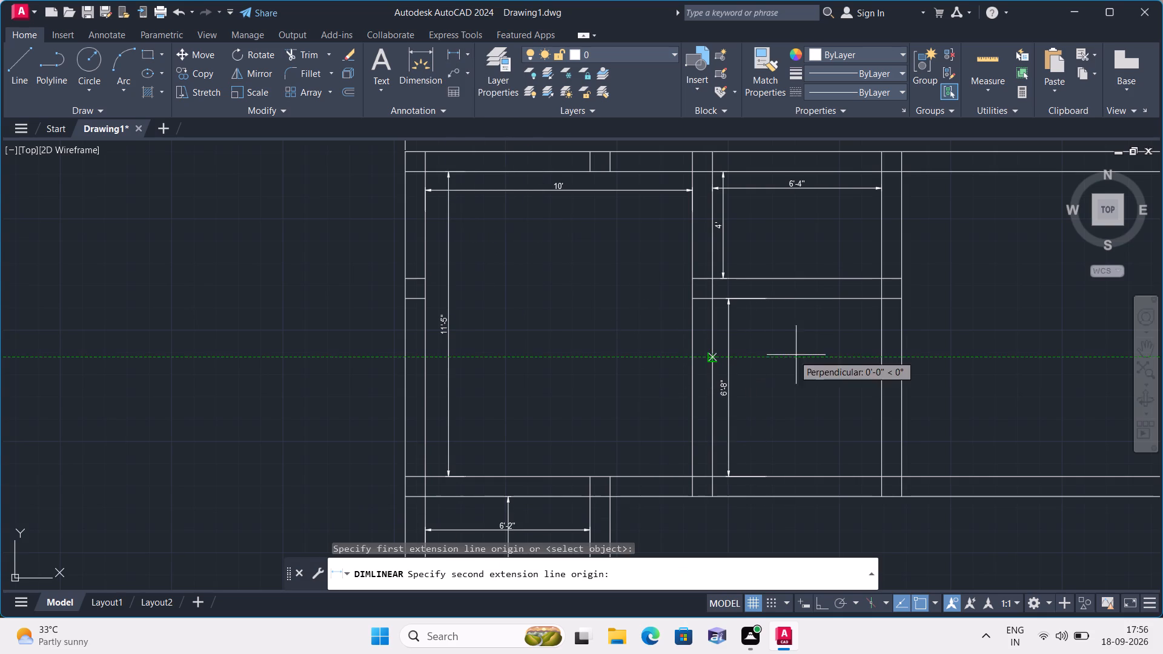
pyautogui.click(885, 357)
pyautogui.click(873, 308)
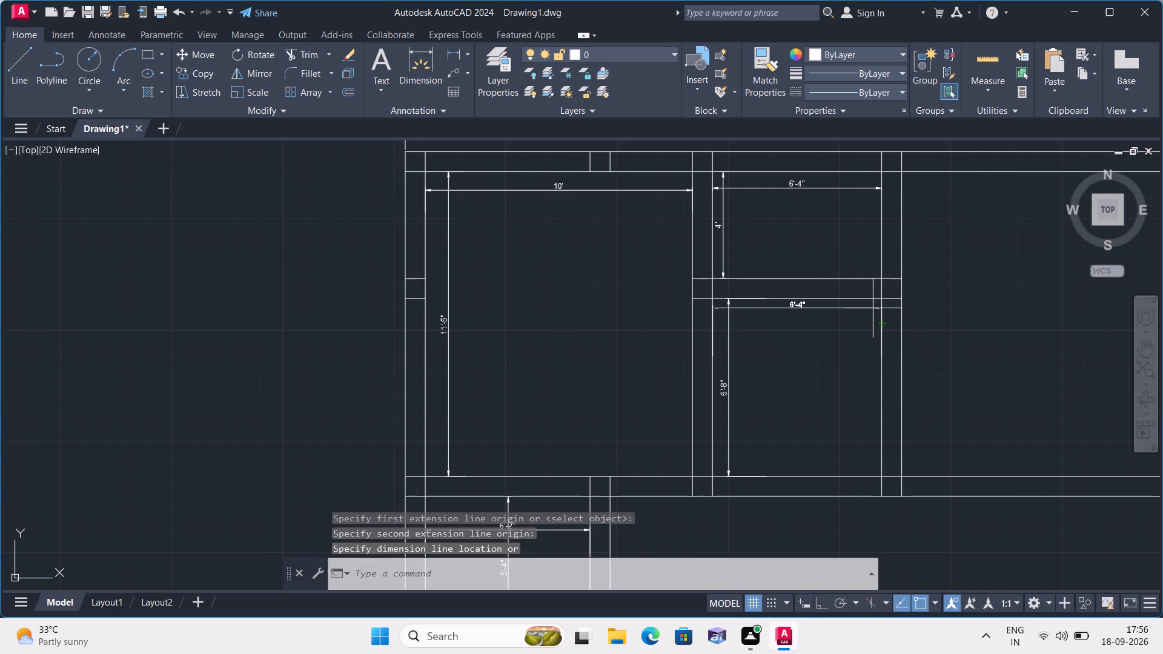
# Add a linear dimension for the upper-right room's inside height, with the dimension line close to its left wall.
pyautogui.scroll(-1, 839, 360)
pyautogui.moveTo(839, 360); pyautogui.dragTo(750, 389, button='middle')
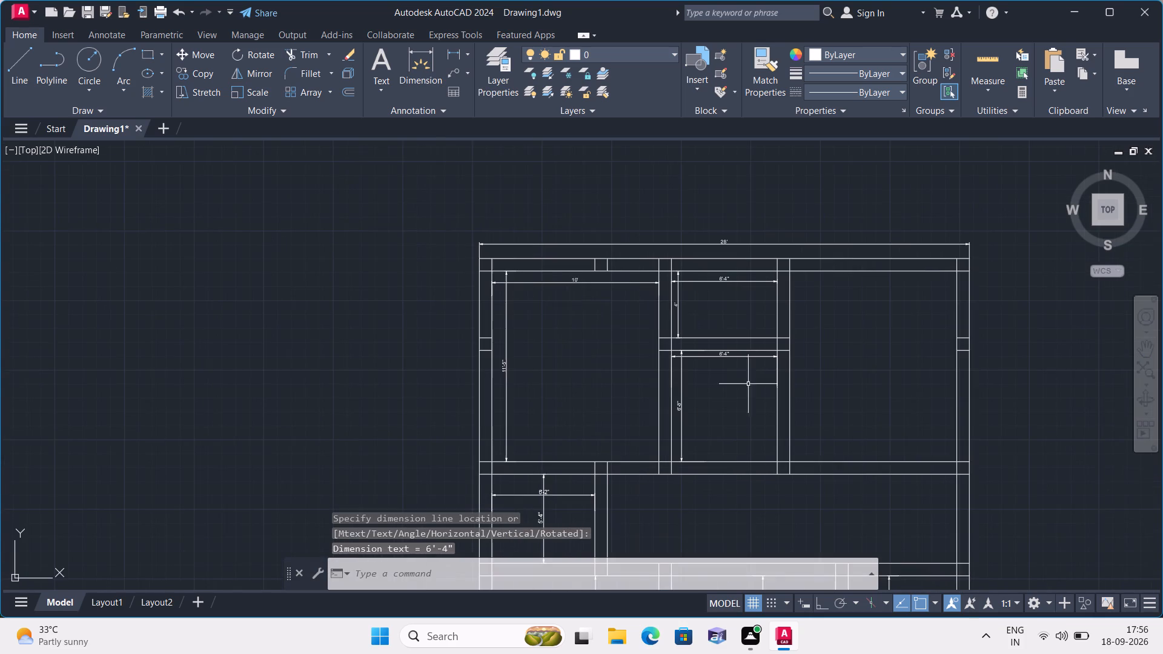
pyautogui.click(463, 53)
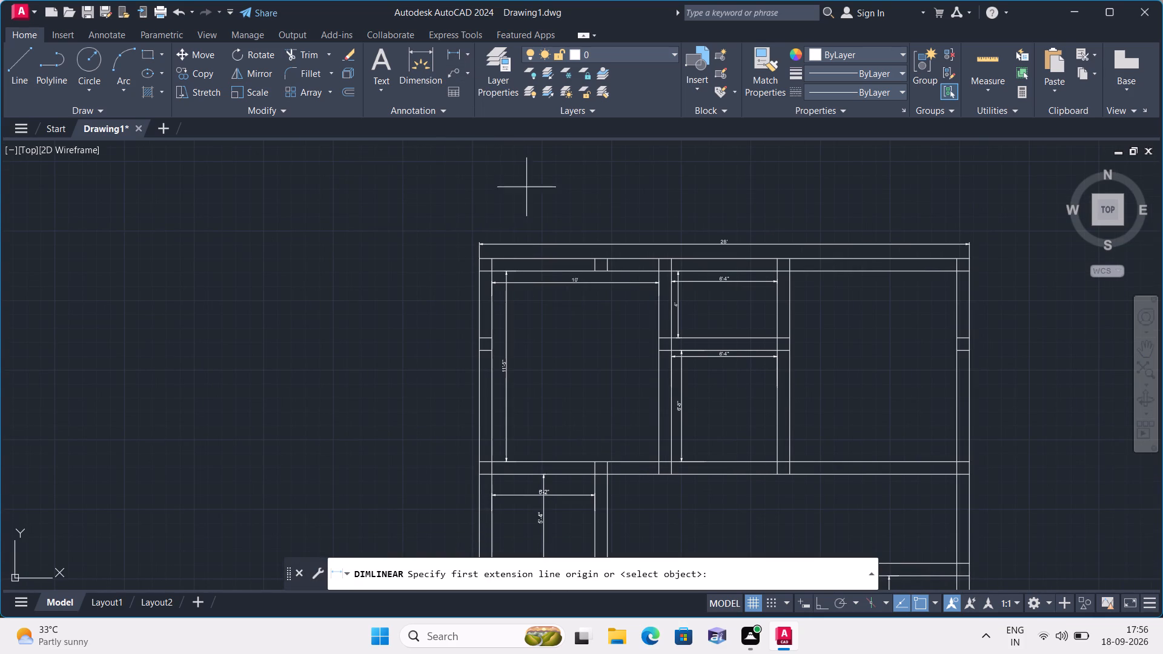
pyautogui.click(853, 271)
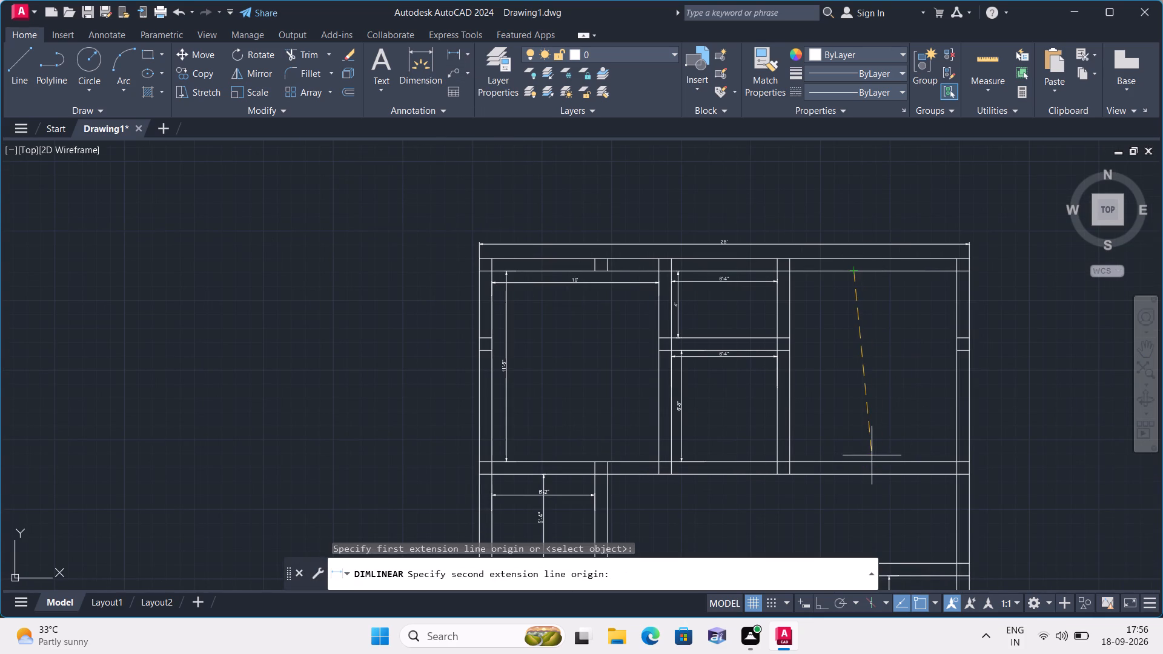
pyautogui.click(872, 460)
pyautogui.click(804, 411)
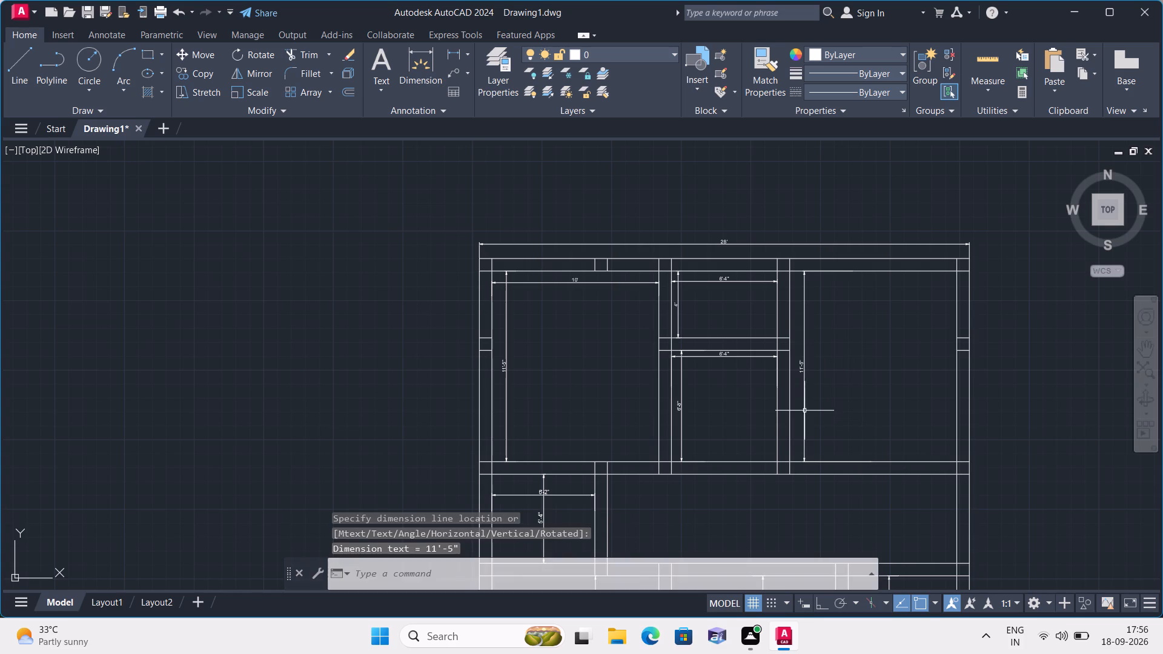
# Add a linear dimension for the upper-right room's inside width, with the dimension line just below the top wall.
pyautogui.click(465, 48)
pyautogui.click(483, 76)
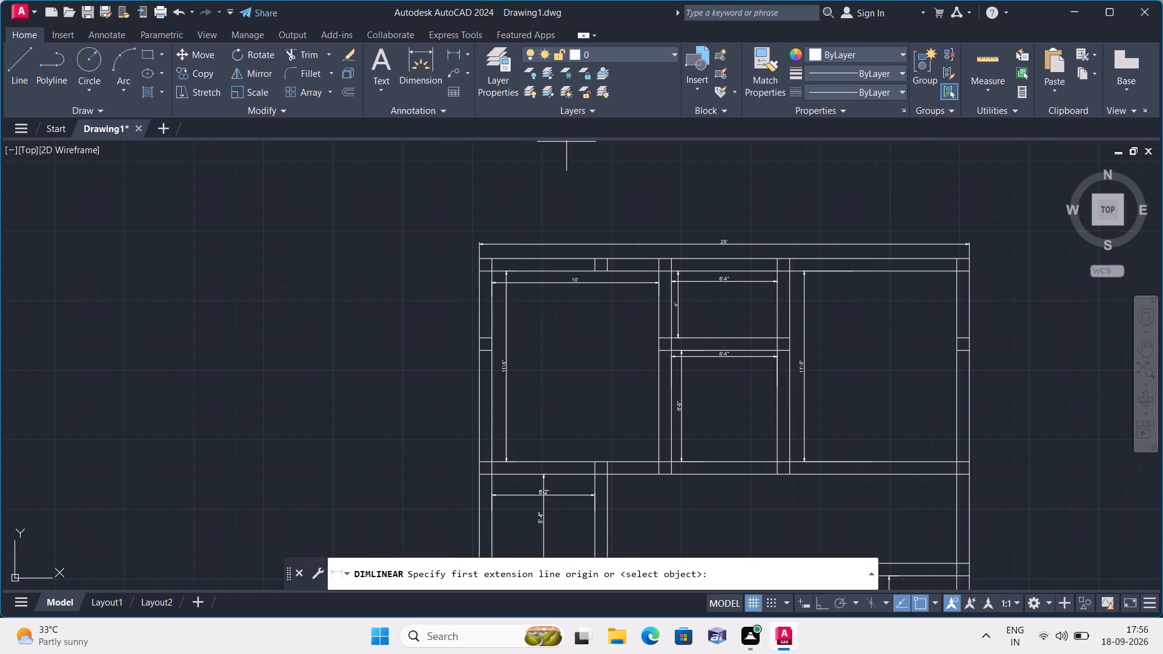
pyautogui.scroll(2, 827, 311)
pyautogui.click(734, 325)
pyautogui.scroll(-1, 897, 320)
pyautogui.moveTo(897, 320); pyautogui.dragTo(766, 339, button='middle')
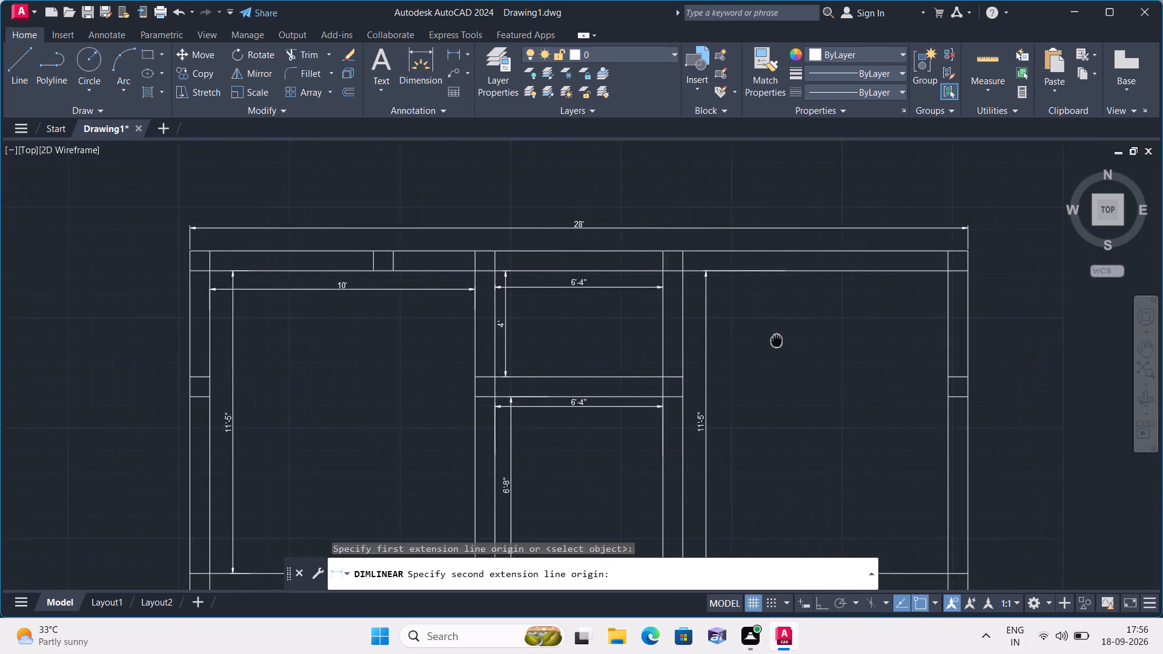
pyautogui.moveTo(766, 339); pyautogui.dragTo(758, 336, button='middle')
pyautogui.click(918, 337)
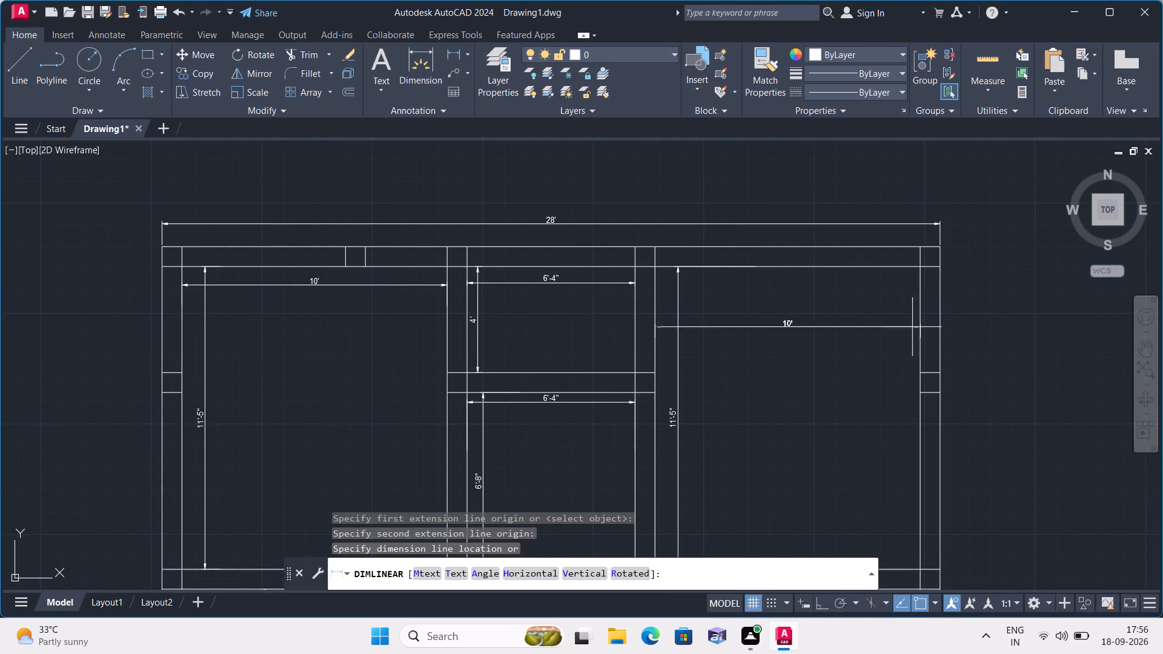
pyautogui.click(887, 282)
# Examine the new width and height dimensions in the upper rooms for placement and values.
pyautogui.scroll(-1, 798, 320)
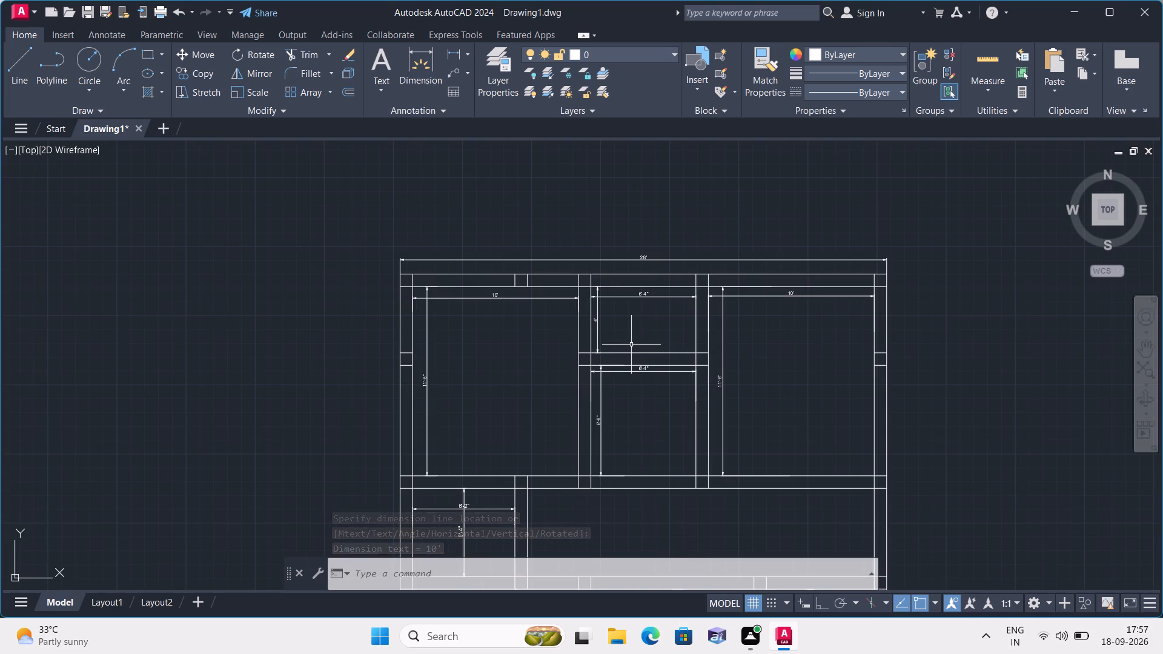
pyautogui.scroll(2, 483, 331)
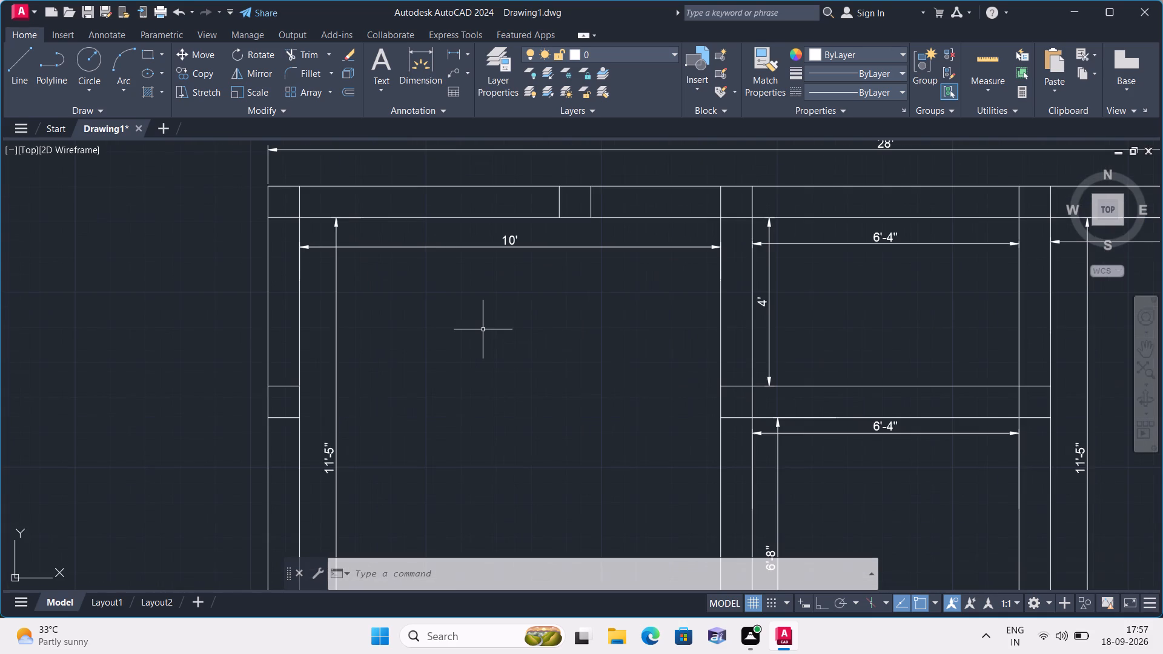
pyautogui.moveTo(467, 319); pyautogui.dragTo(468, 317, button='middle')
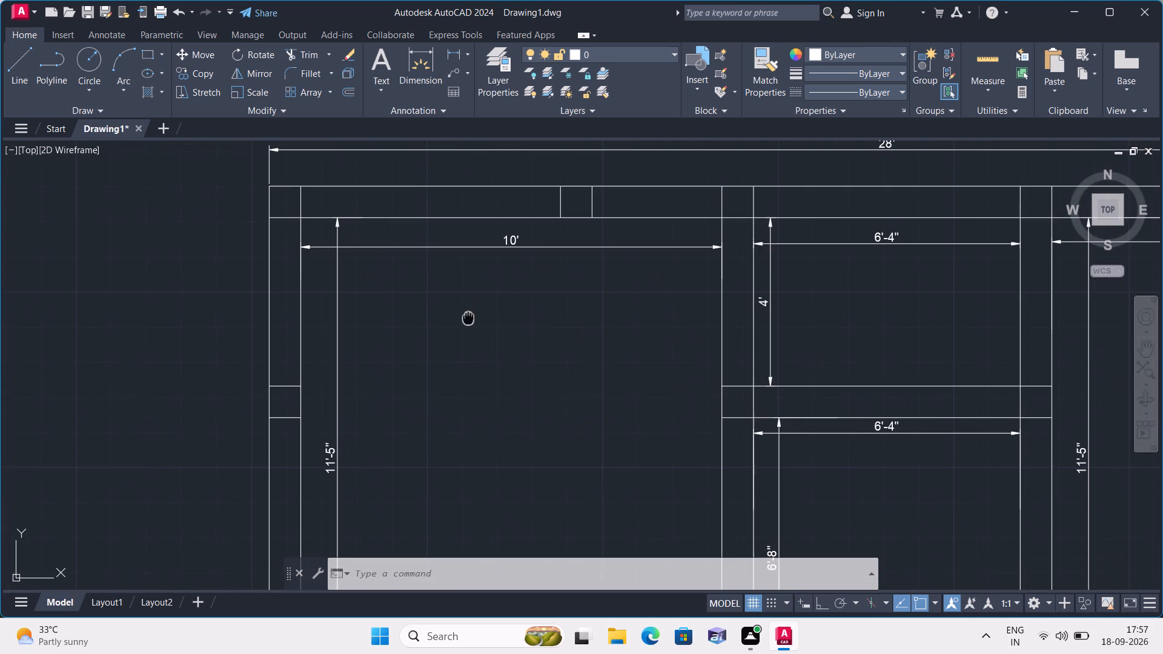
pyautogui.moveTo(468, 317); pyautogui.dragTo(474, 299, button='middle')
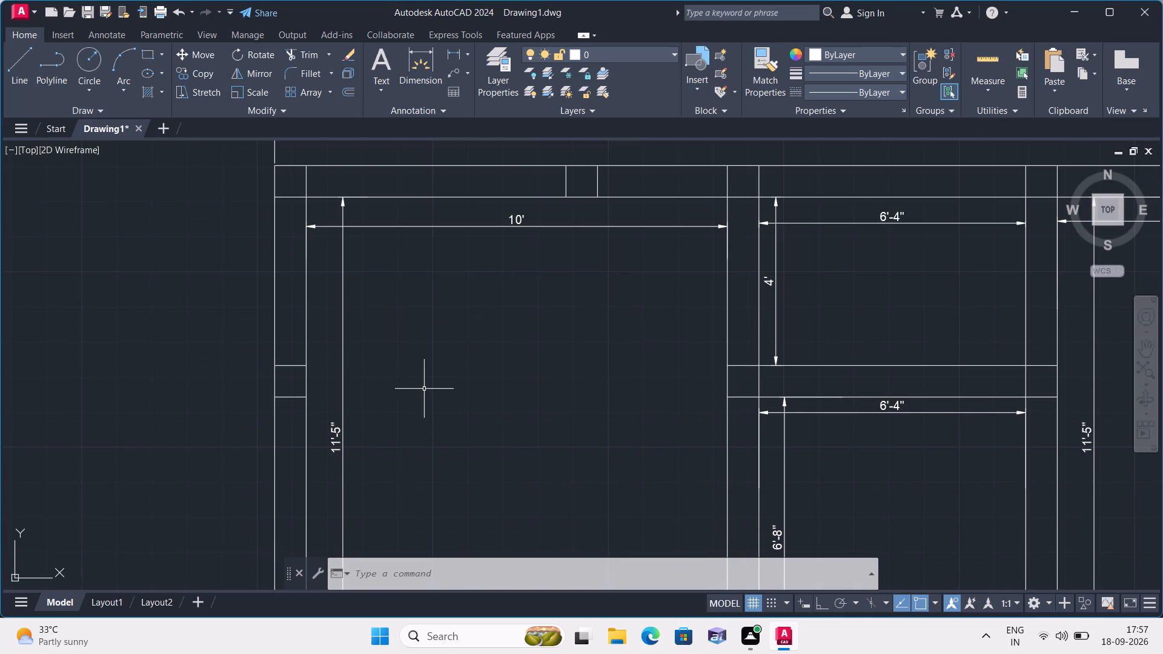
pyautogui.scroll(-1, 424, 391)
pyautogui.scroll(1, 708, 307)
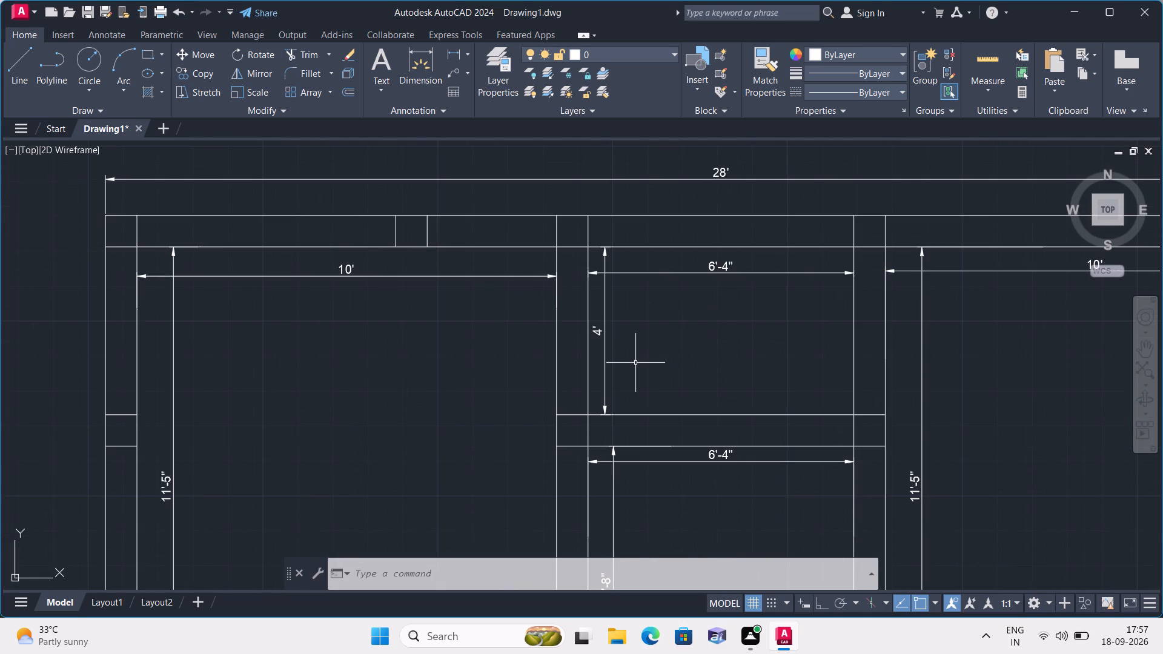
pyautogui.moveTo(723, 487); pyautogui.dragTo(697, 415, button='middle')
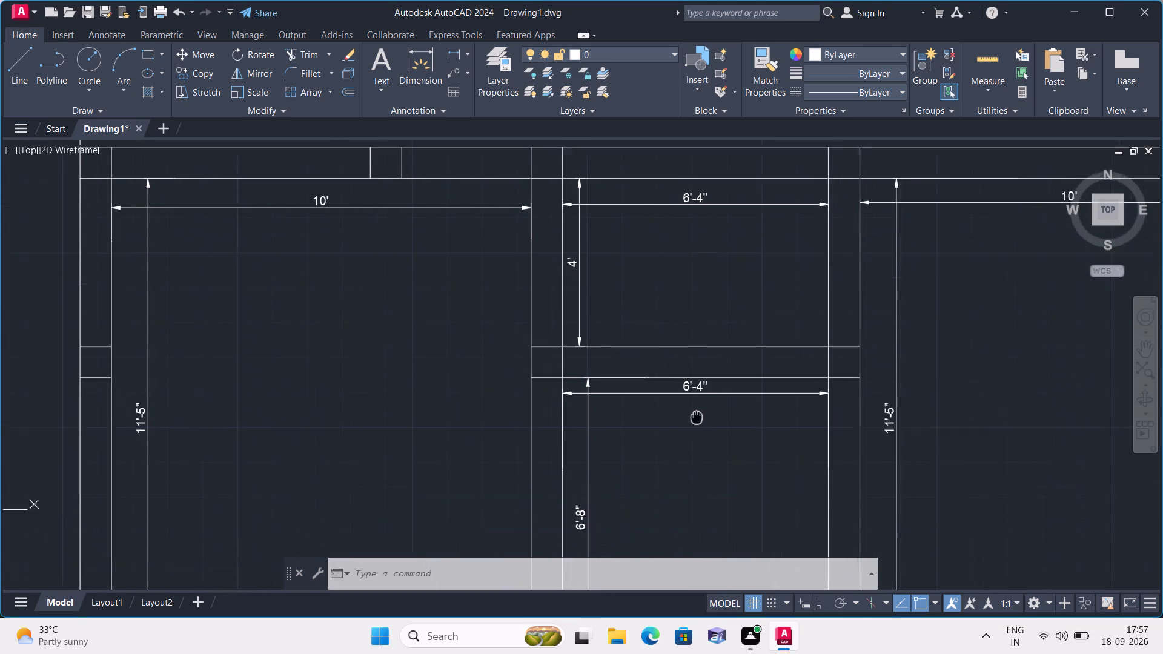
pyautogui.moveTo(697, 415); pyautogui.dragTo(692, 377, button='middle')
pyautogui.scroll(-1, 692, 377)
pyautogui.moveTo(677, 414); pyautogui.dragTo(668, 380, button='middle')
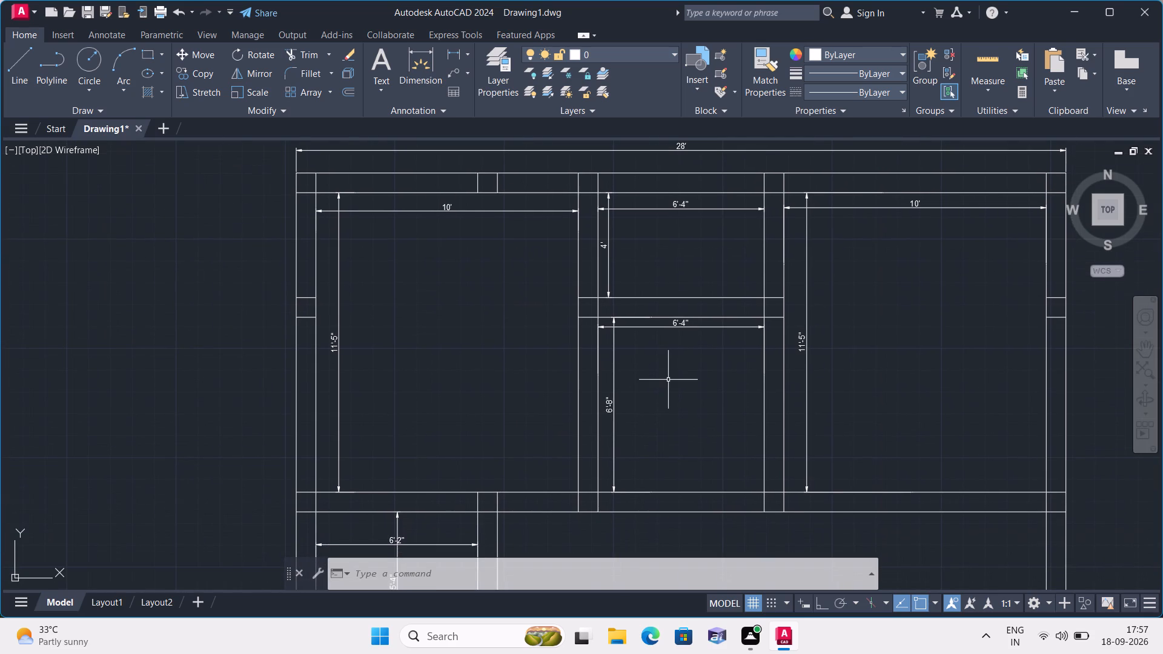
# Override the text of the lower middle upper-row room's height dimension, below the partition, with 7'.
pyautogui.scroll(2, 574, 393)
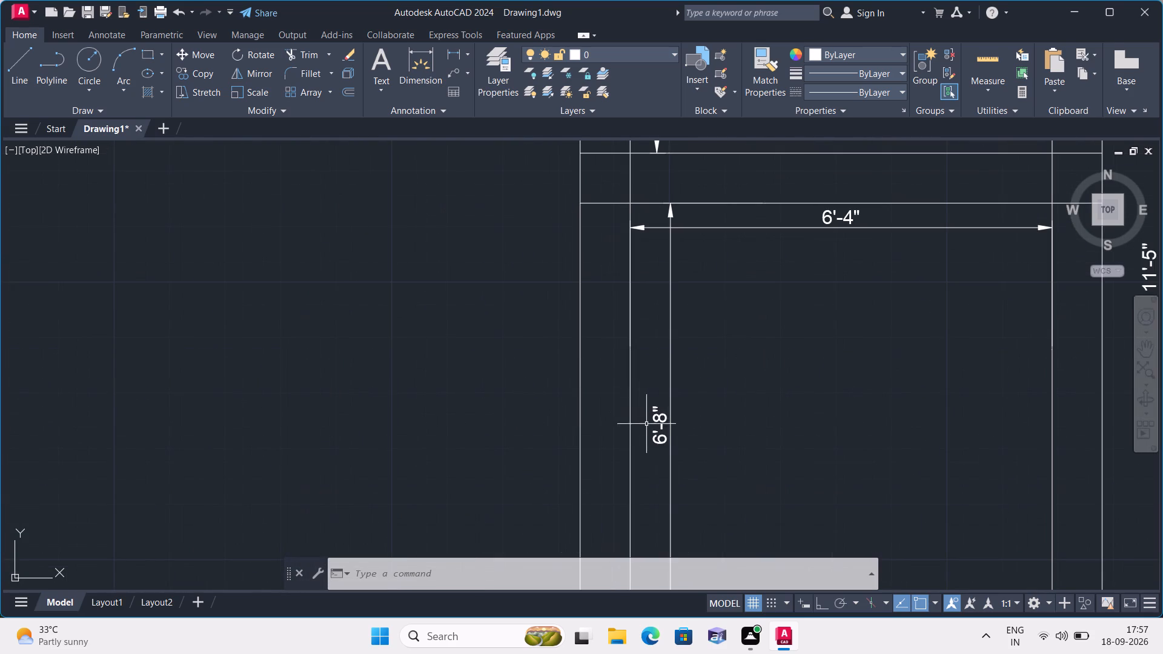
pyautogui.tripleClick(655, 428)
pyautogui.doubleClick(658, 424)
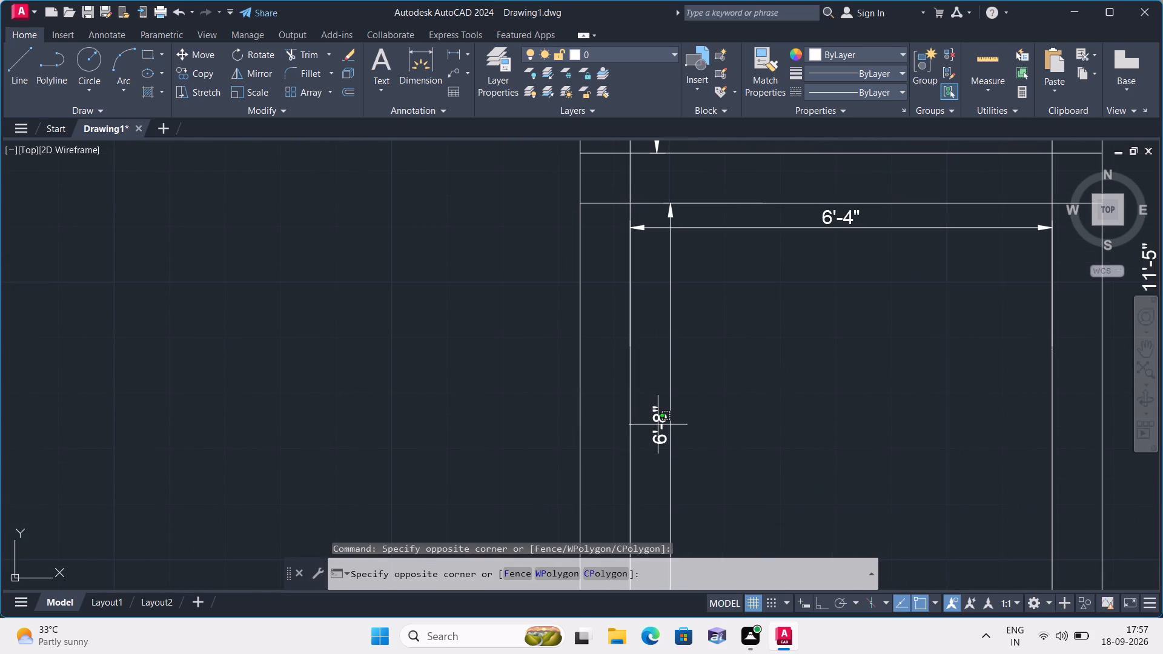
pyautogui.press('Escape')
pyautogui.tripleClick(658, 424)
pyautogui.click(658, 420)
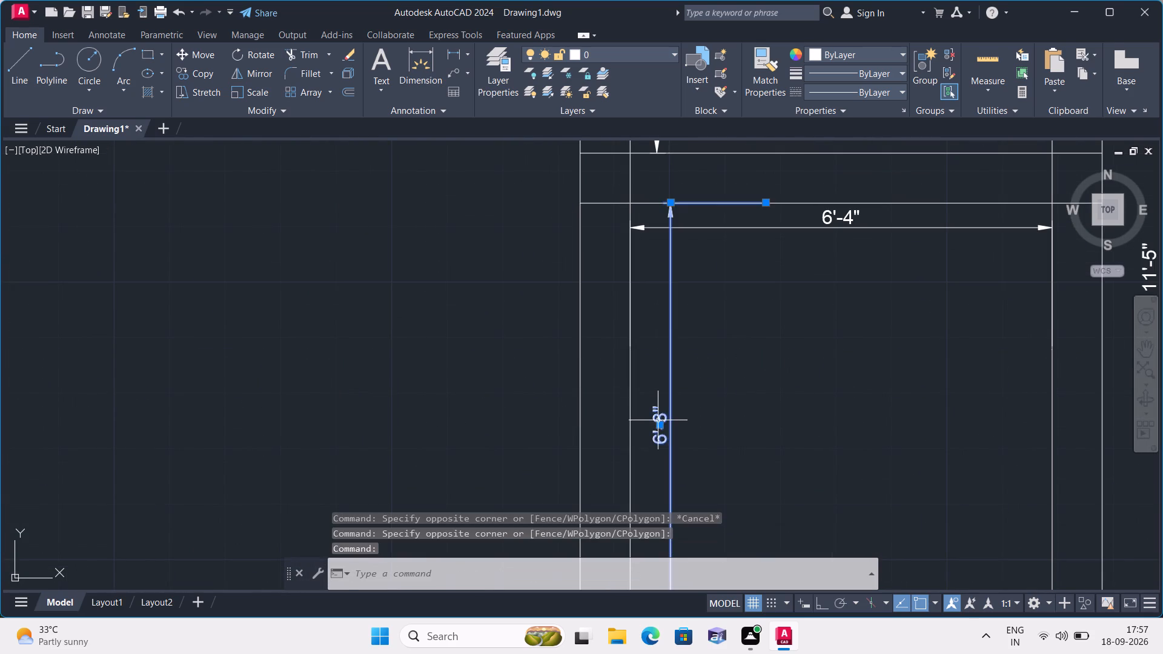
pyautogui.press('Escape')
pyautogui.doubleClick(657, 421)
pyautogui.click(657, 421)
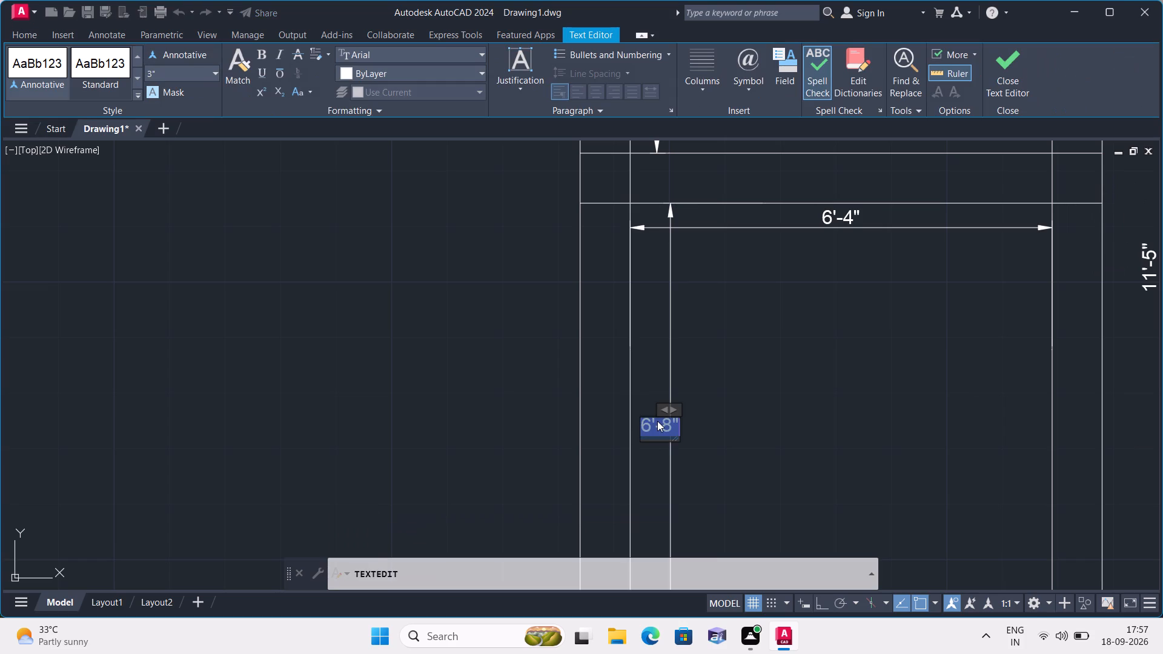
pyautogui.press('BackSpace')
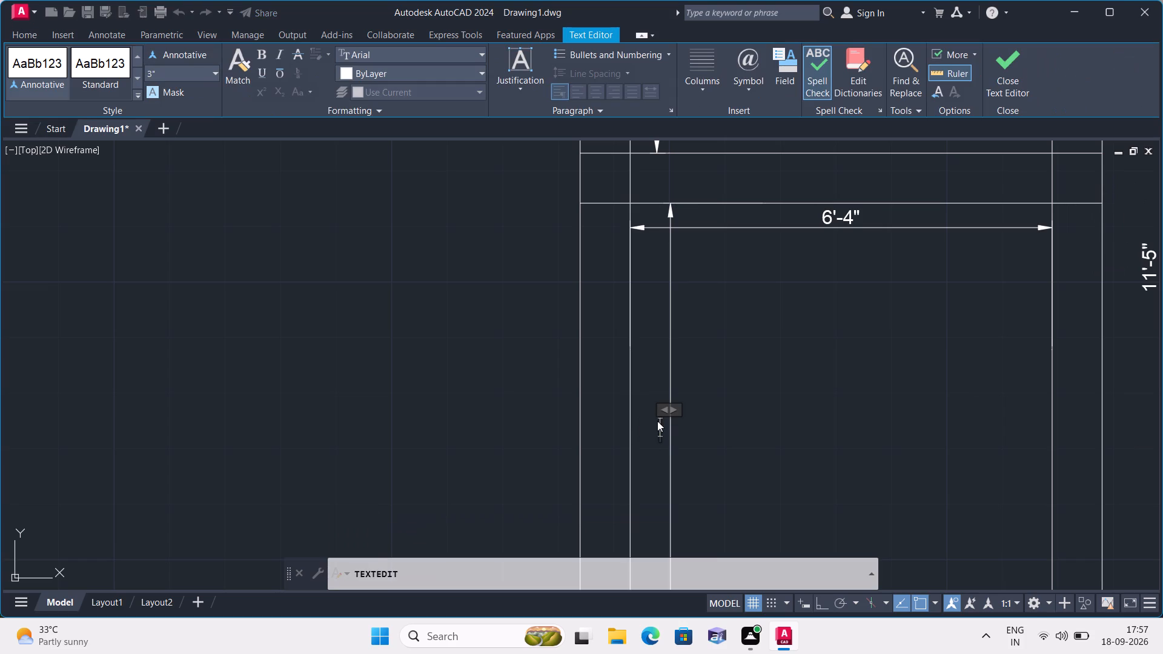
pyautogui.press('7')
pyautogui.press("'")
pyautogui.click(735, 421)
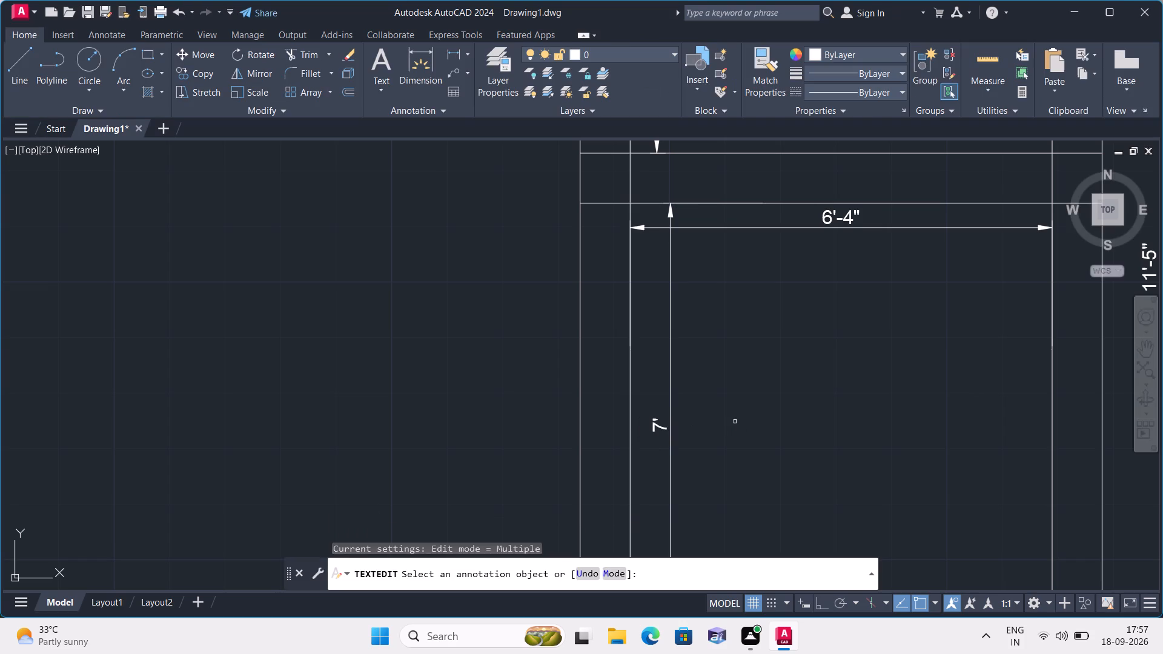
pyautogui.press('Escape')
# Move the 5'-4" height dimension of the small room on the plan's left side close to its left wall.
pyautogui.scroll(-1, 761, 401)
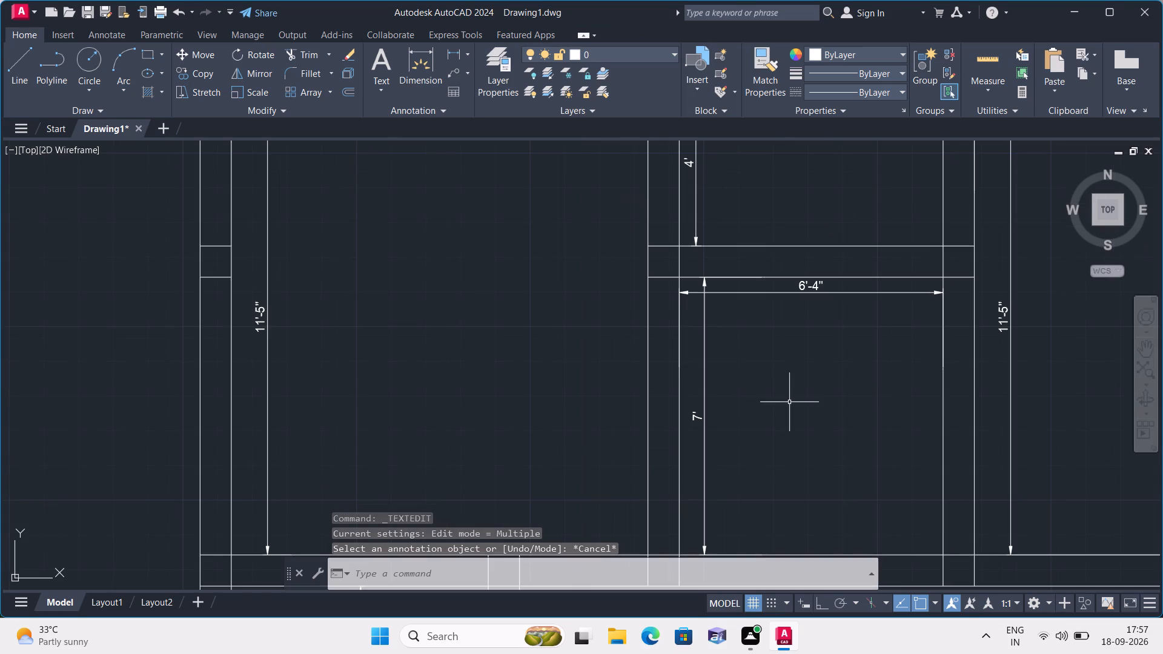
pyautogui.moveTo(789, 402); pyautogui.dragTo(675, 381, button='middle')
pyautogui.scroll(-1, 770, 392)
pyautogui.scroll(-1, 675, 381)
pyautogui.scroll(2, 850, 279)
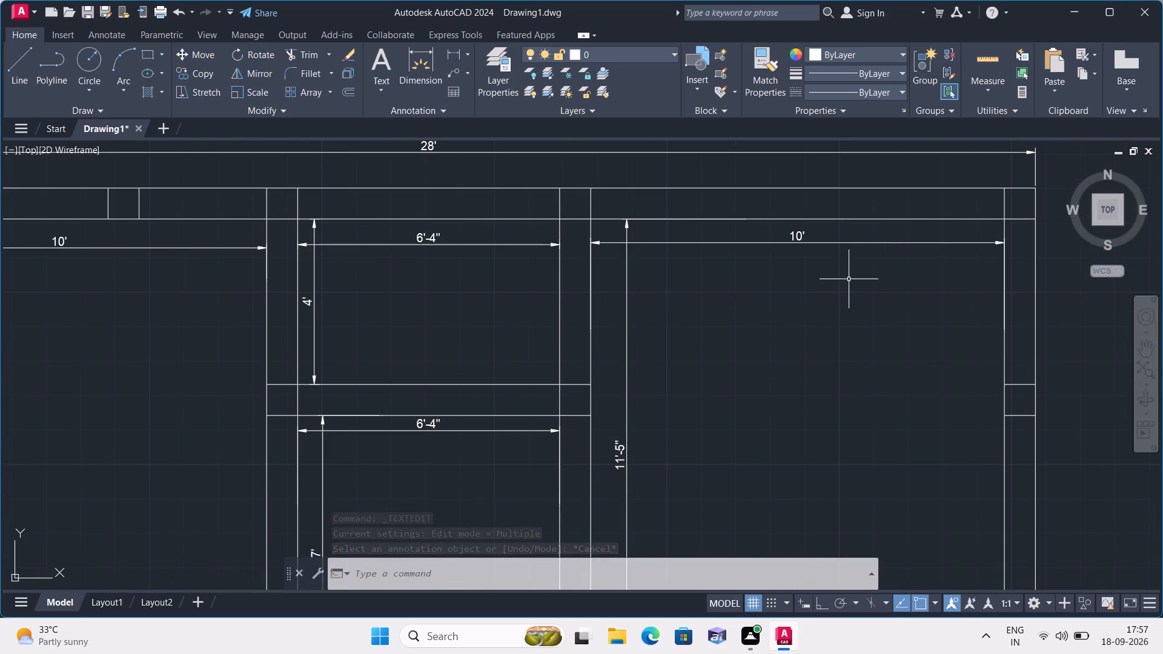
pyautogui.moveTo(748, 420); pyautogui.dragTo(743, 408, button='middle')
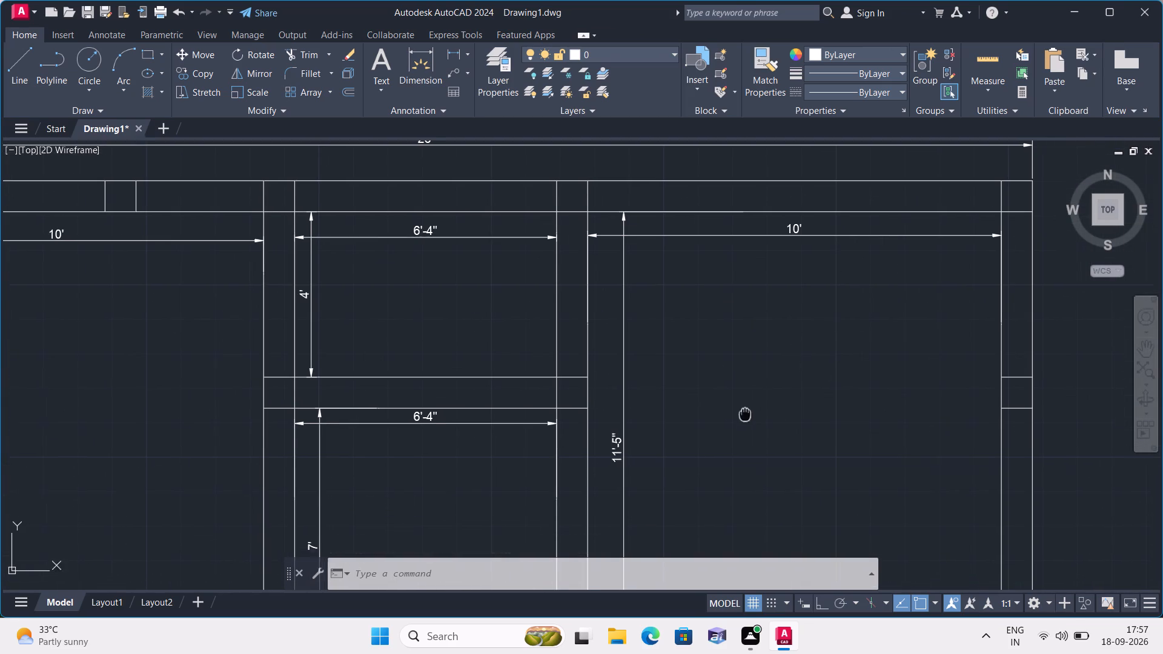
pyautogui.moveTo(743, 408); pyautogui.dragTo(789, 291, button='middle')
pyautogui.scroll(-3, 799, 276)
pyautogui.moveTo(806, 304); pyautogui.dragTo(826, 228, button='middle')
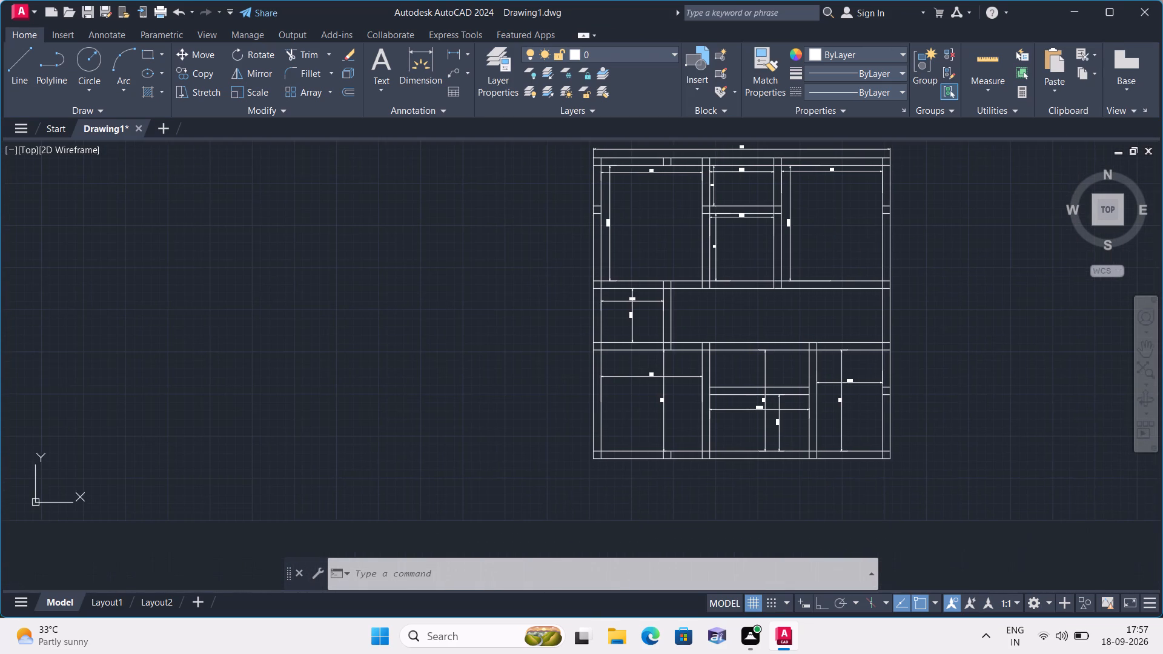
pyautogui.scroll(3, 645, 329)
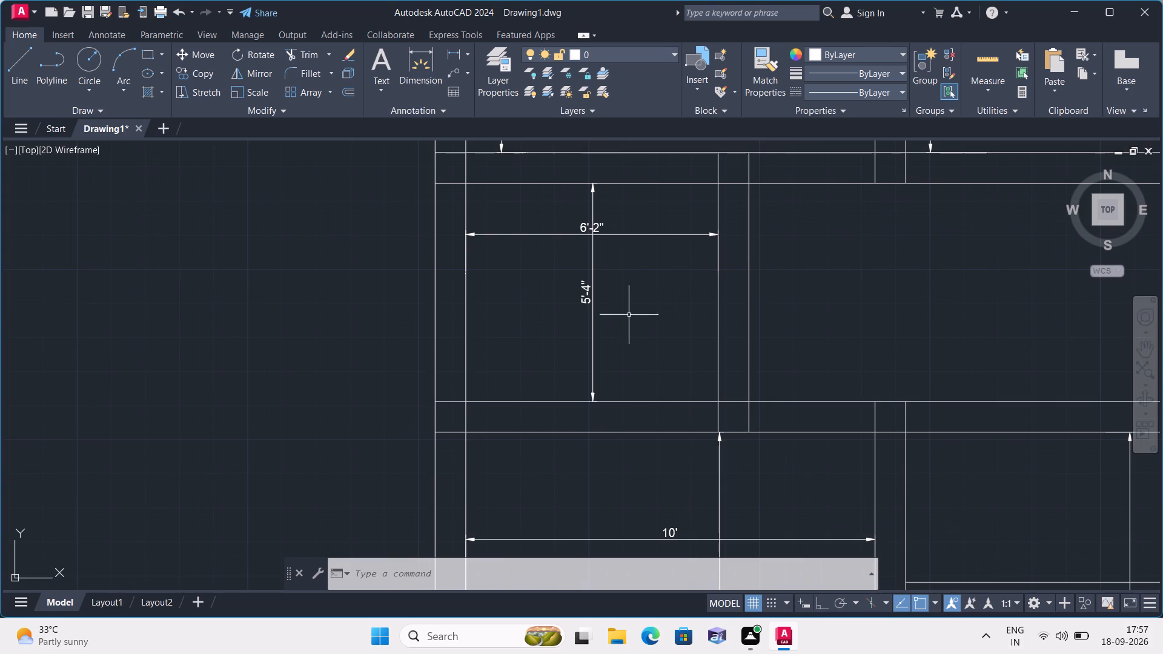
pyautogui.click(591, 362)
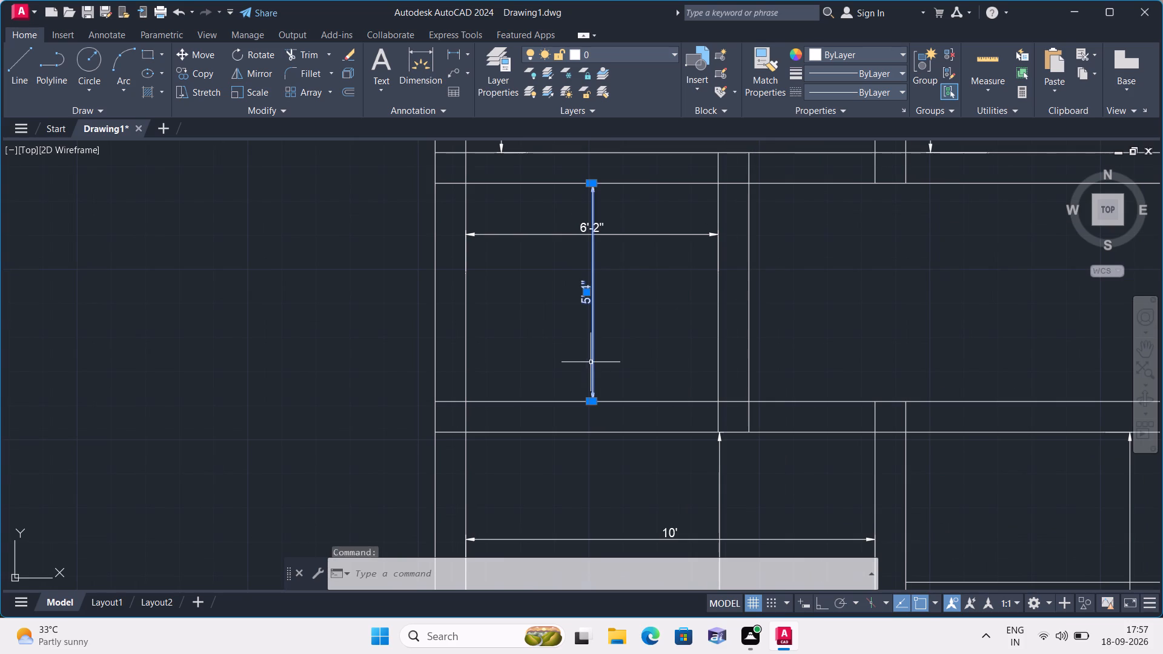
pyautogui.click(202, 50)
pyautogui.click(597, 401)
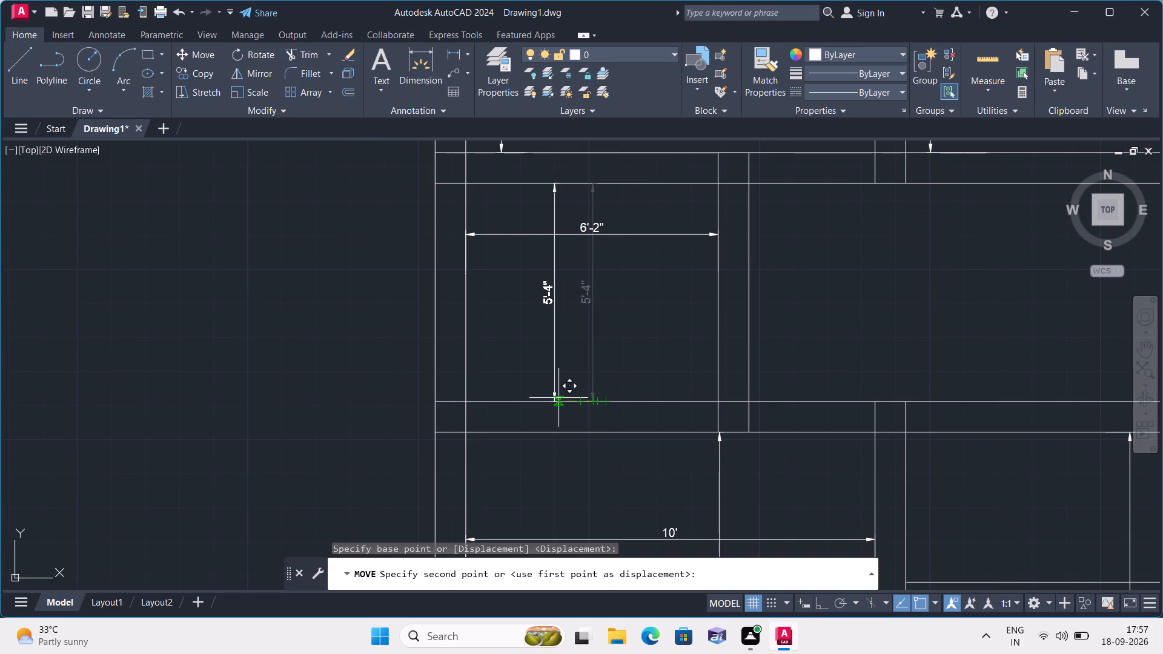
pyautogui.click(496, 403)
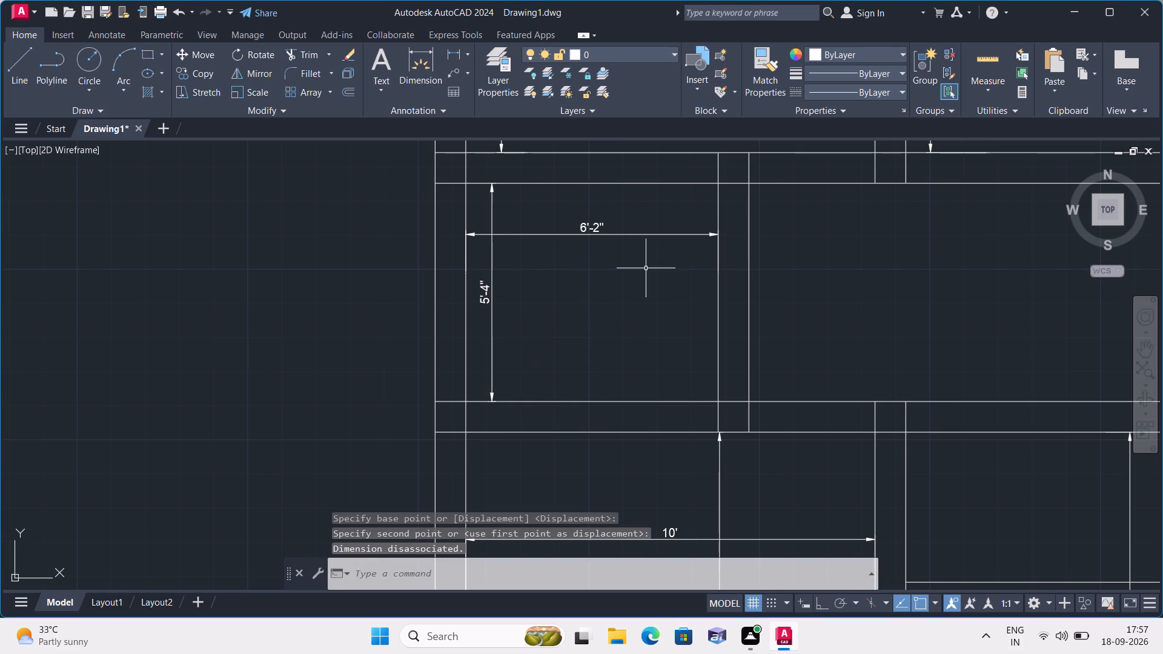
# Move the lower-left room's 10' height dimension sideways, closer to the room's right wall.
pyautogui.moveTo(646, 276); pyautogui.dragTo(638, 305, button='middle')
pyautogui.scroll(-2, 629, 291)
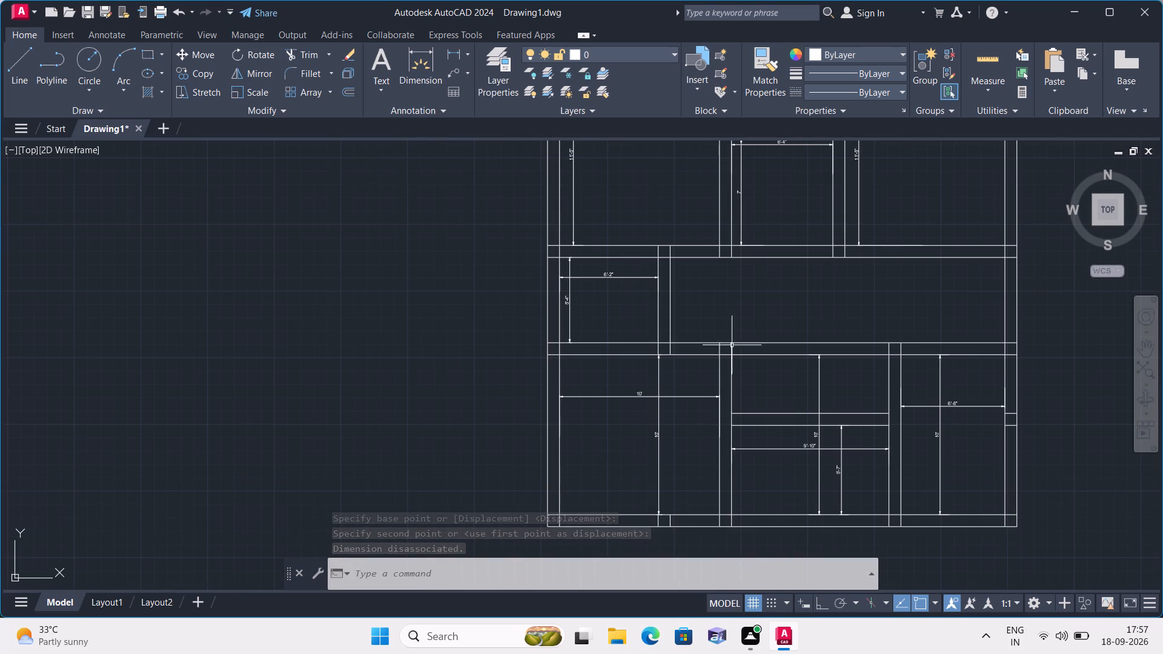
pyautogui.moveTo(774, 397); pyautogui.dragTo(741, 299, button='middle')
pyautogui.scroll(1, 645, 334)
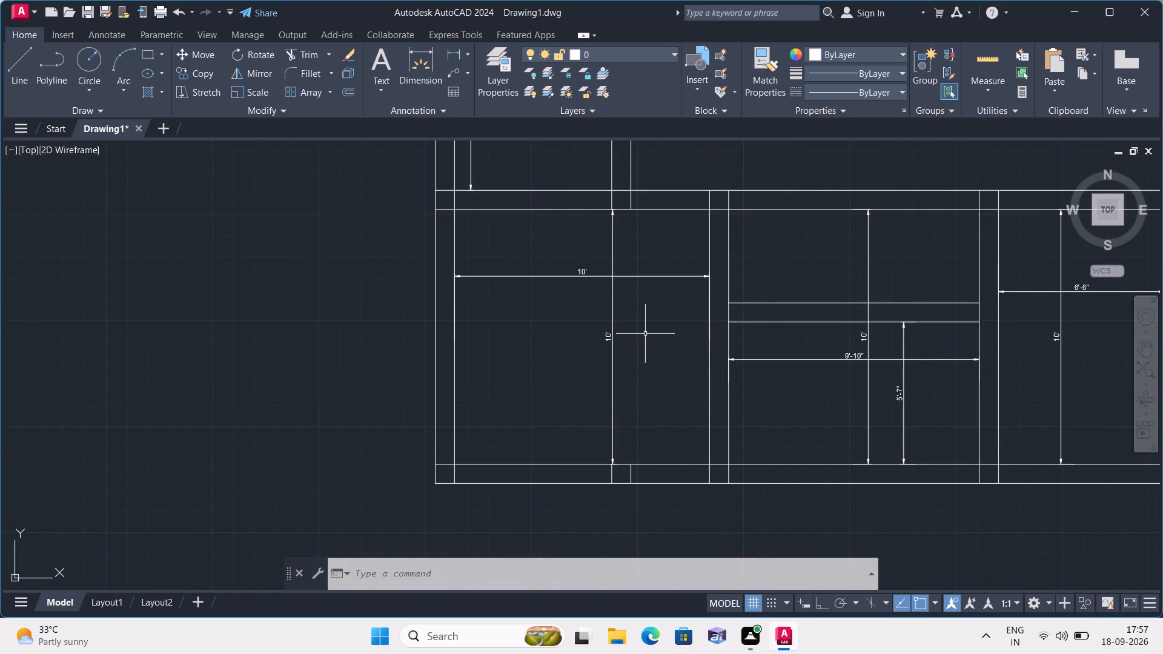
pyautogui.scroll(1, 609, 362)
pyautogui.click(612, 365)
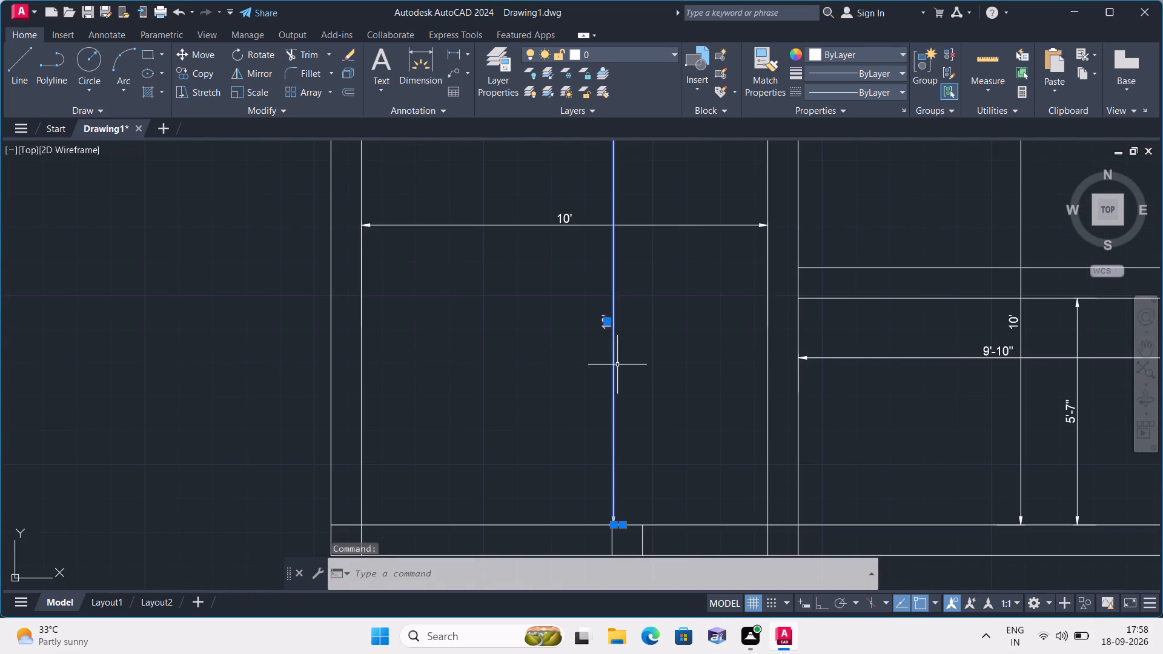
pyautogui.scroll(-1, 640, 369)
pyautogui.moveTo(640, 369); pyautogui.dragTo(637, 354, button='middle')
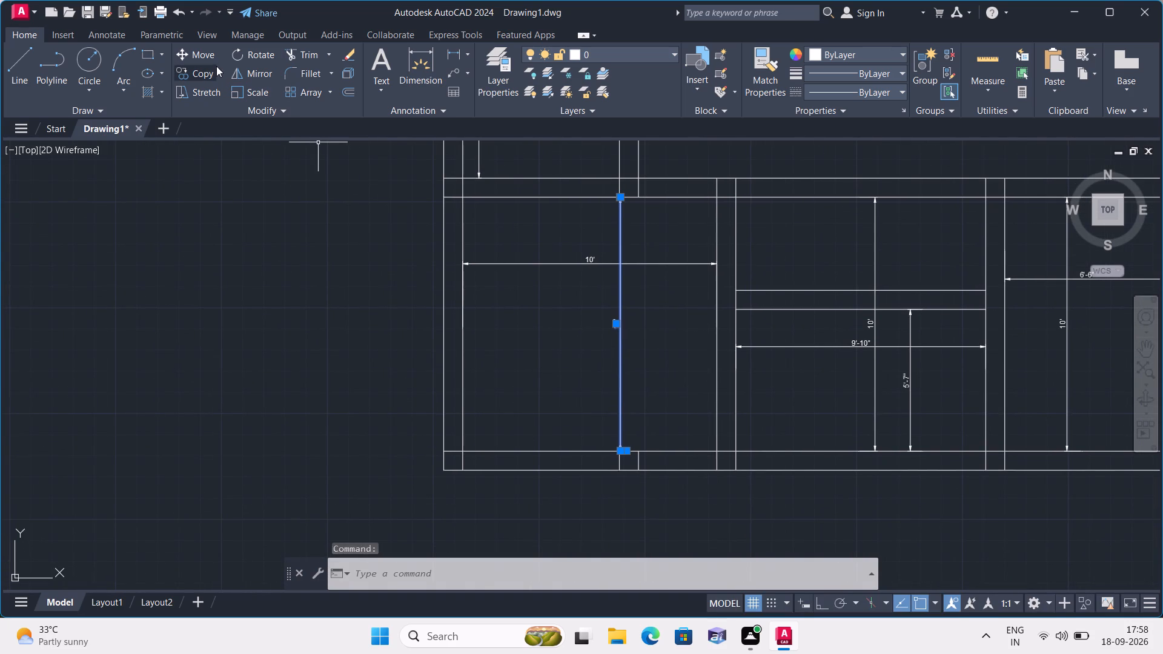
pyautogui.click(205, 50)
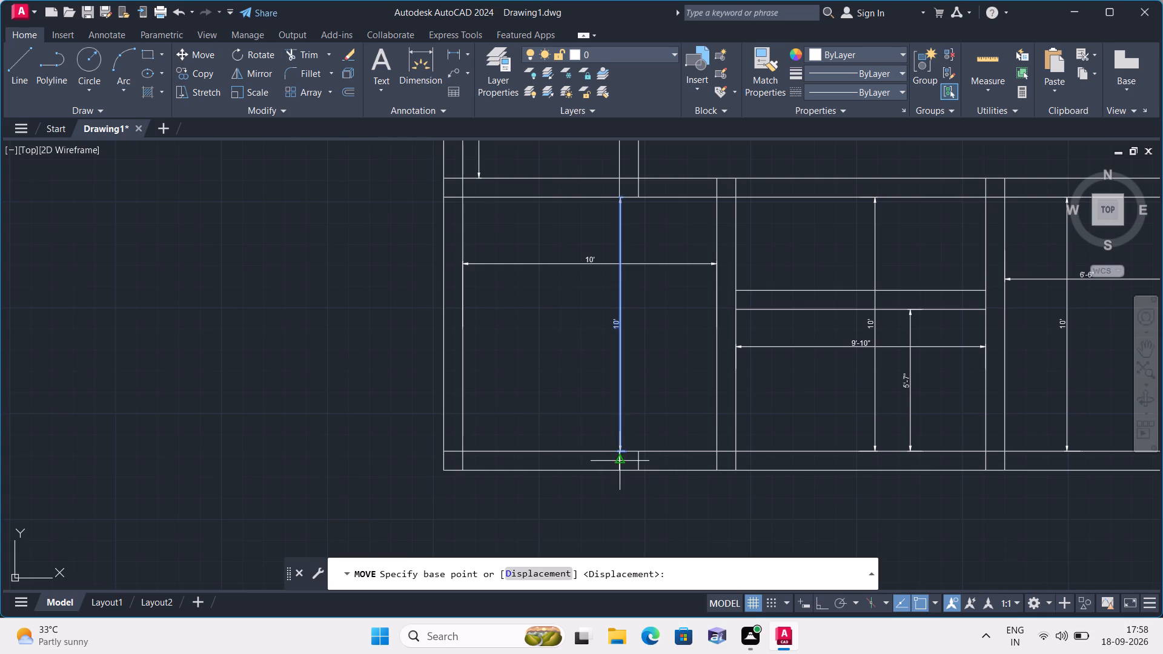
pyautogui.click(620, 452)
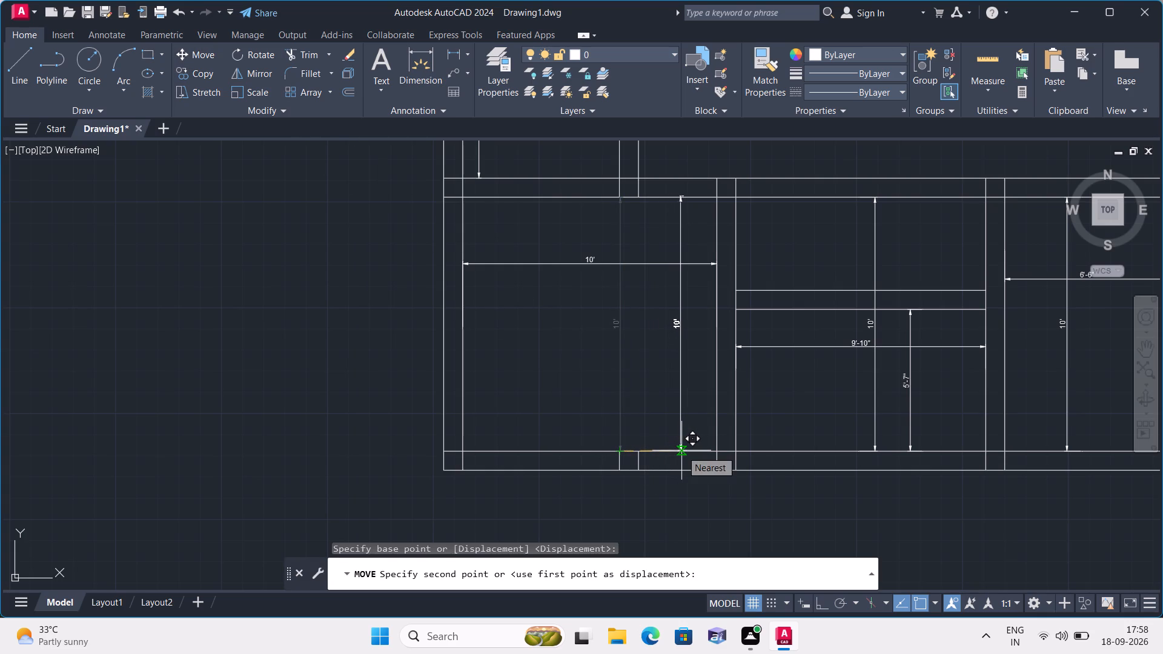
pyautogui.click(681, 451)
# Delete the 10' height dimensions in the lower-right room and across the lower-middle area.
pyautogui.scroll(1, 697, 442)
pyautogui.scroll(-1, 694, 434)
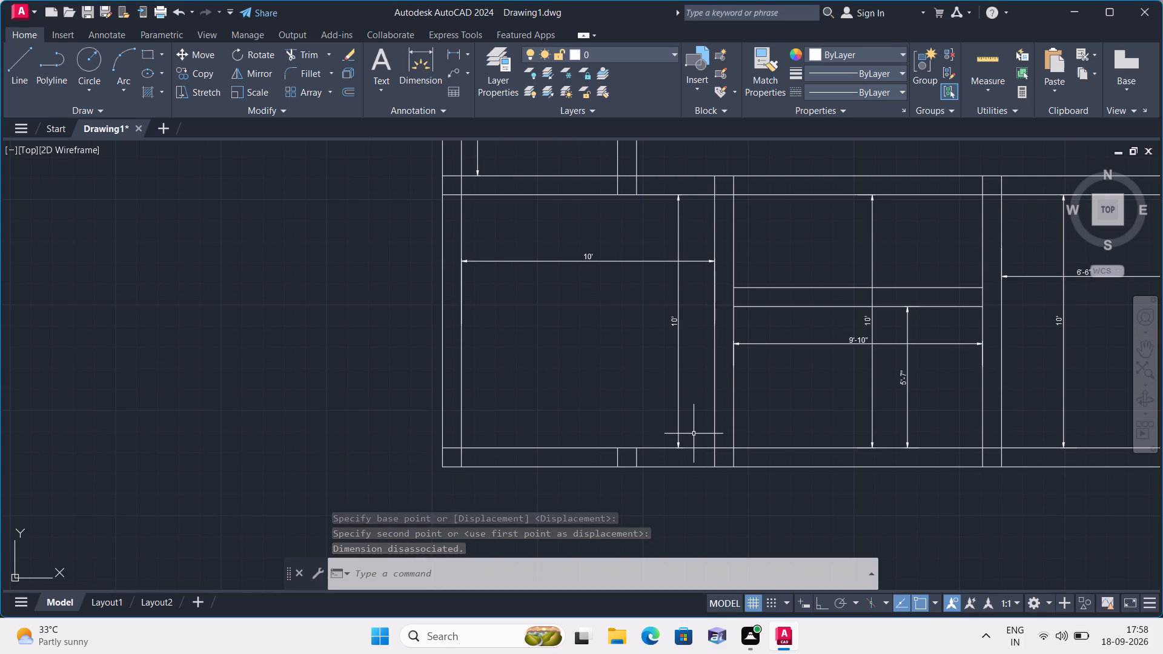
pyautogui.moveTo(808, 411); pyautogui.dragTo(671, 413, button='middle')
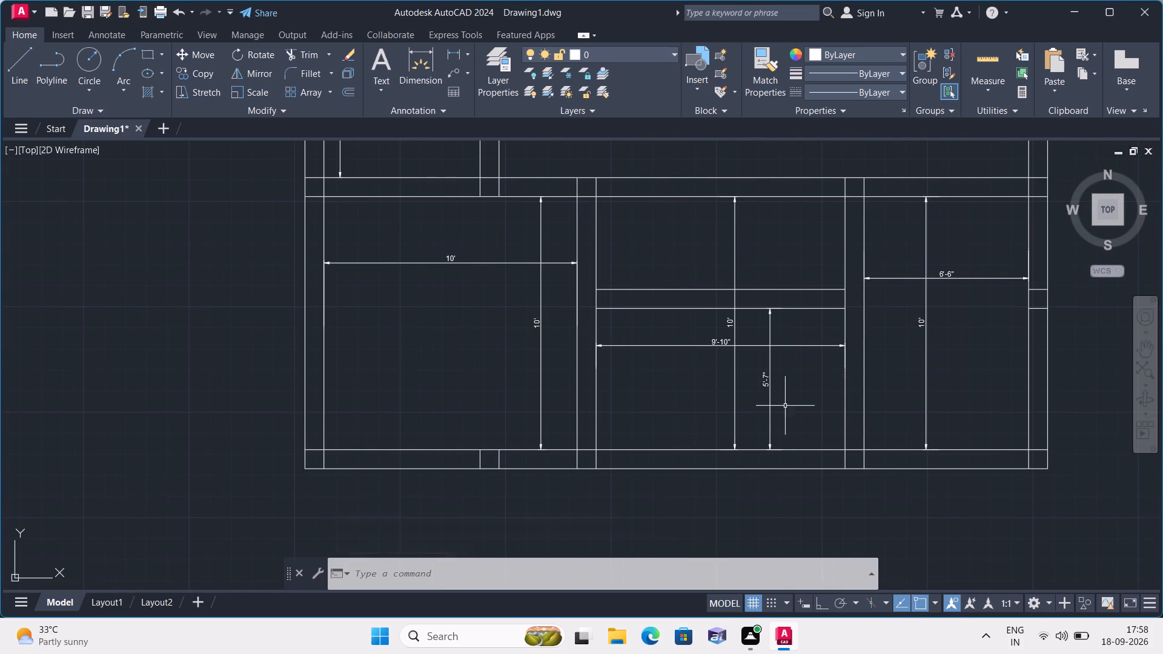
pyautogui.moveTo(758, 345); pyautogui.dragTo(763, 420, button='middle')
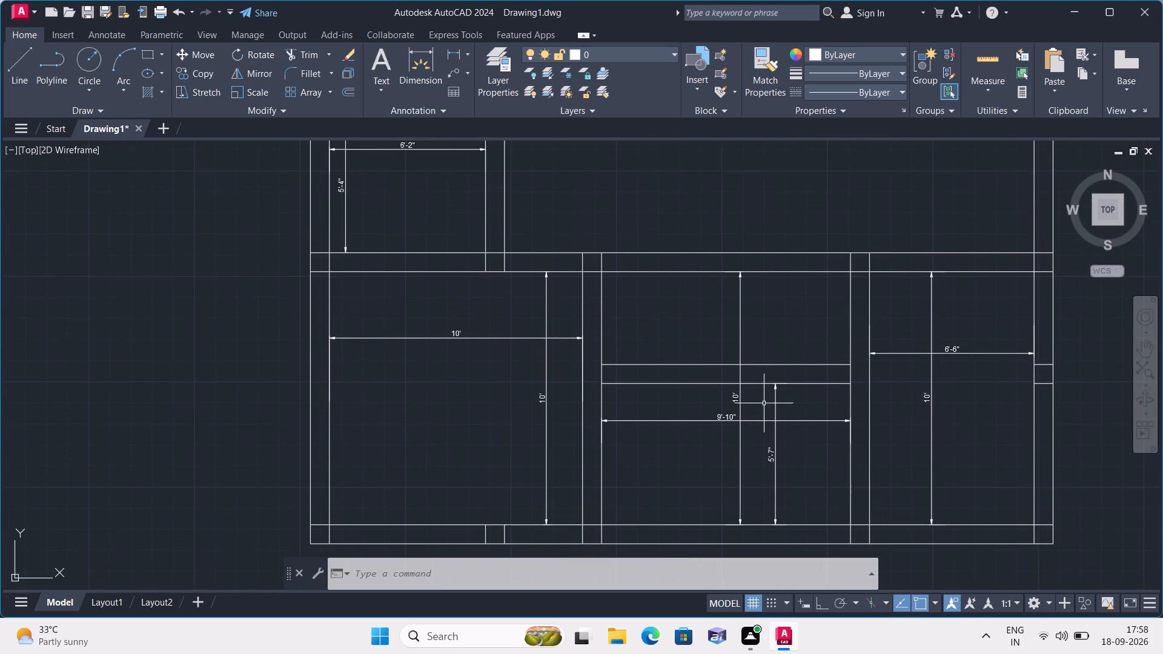
pyautogui.scroll(-1, 764, 397)
pyautogui.moveTo(749, 350); pyautogui.dragTo(743, 402, button='middle')
pyautogui.moveTo(805, 394); pyautogui.dragTo(710, 356, button='middle')
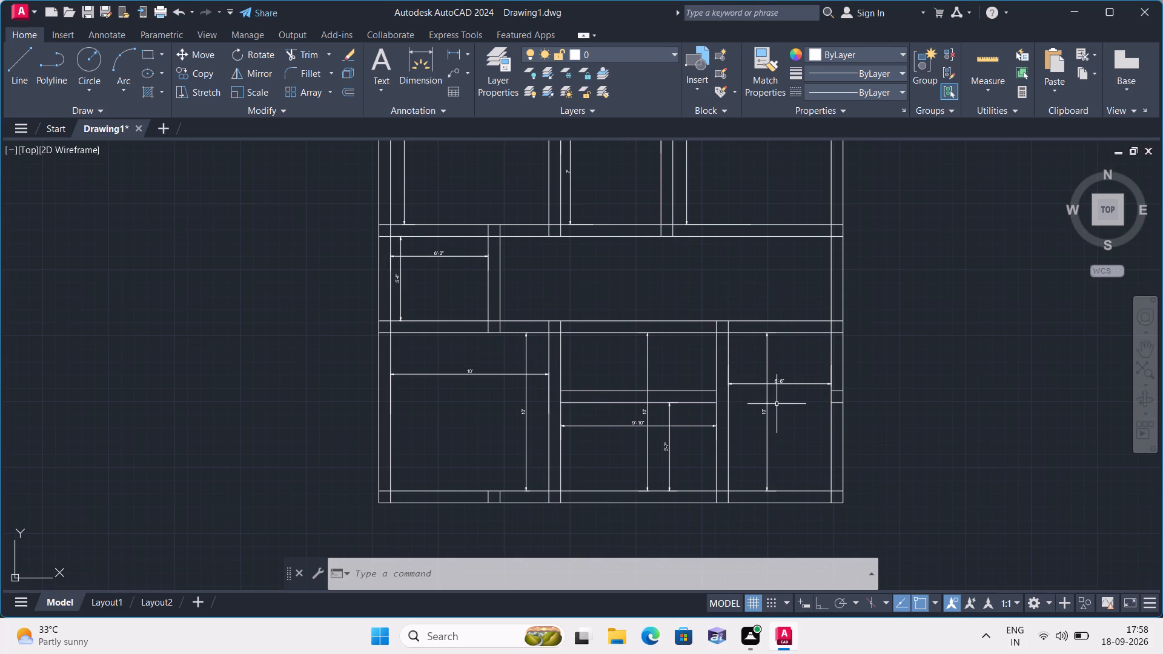
pyautogui.scroll(2, 788, 406)
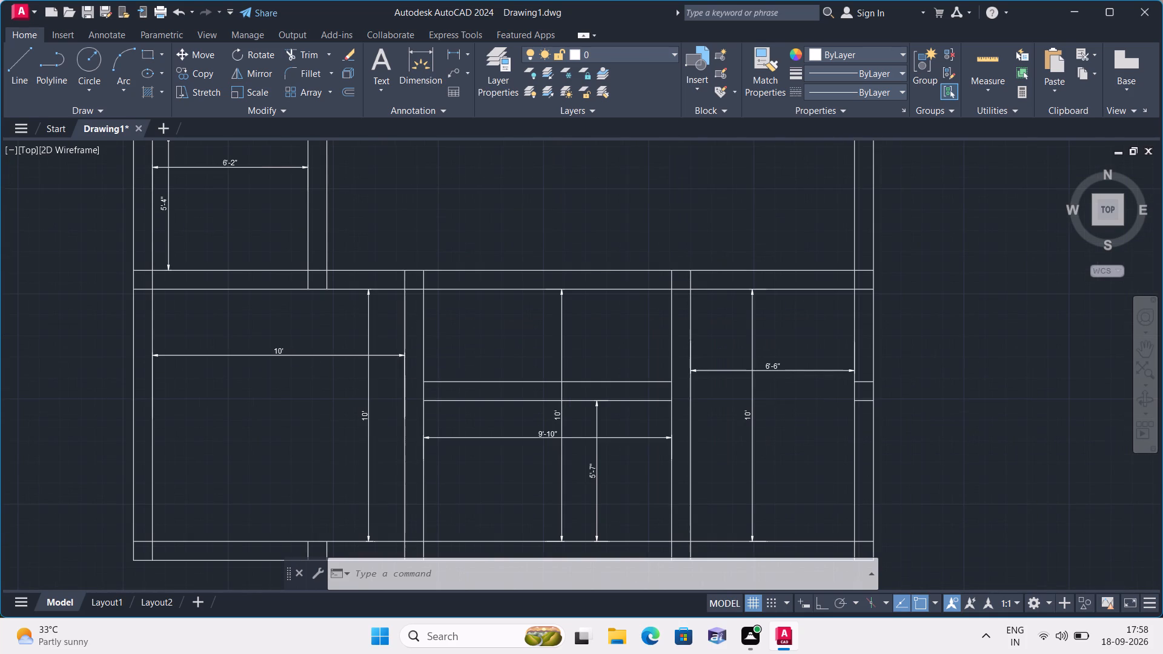
pyautogui.scroll(-1, 788, 406)
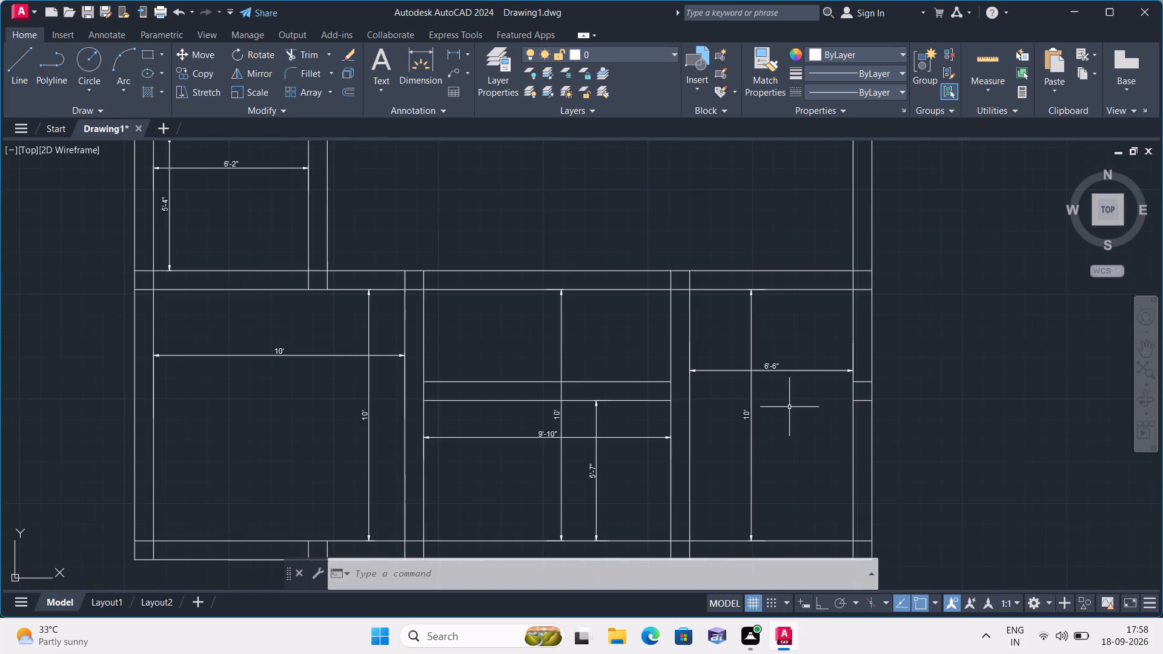
pyautogui.scroll(1, 790, 408)
pyautogui.moveTo(784, 408); pyautogui.dragTo(843, 382, button='middle')
pyautogui.click(807, 406)
pyautogui.click(767, 397)
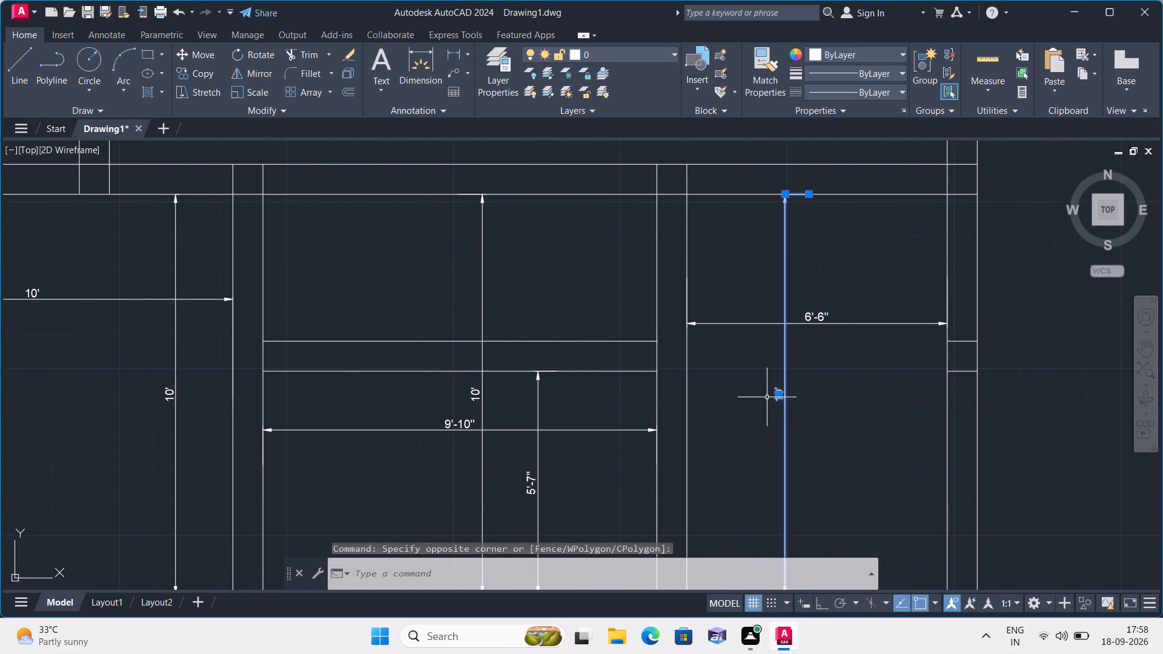
pyautogui.scroll(-1, 789, 418)
pyautogui.press('Delete')
pyautogui.click(609, 346)
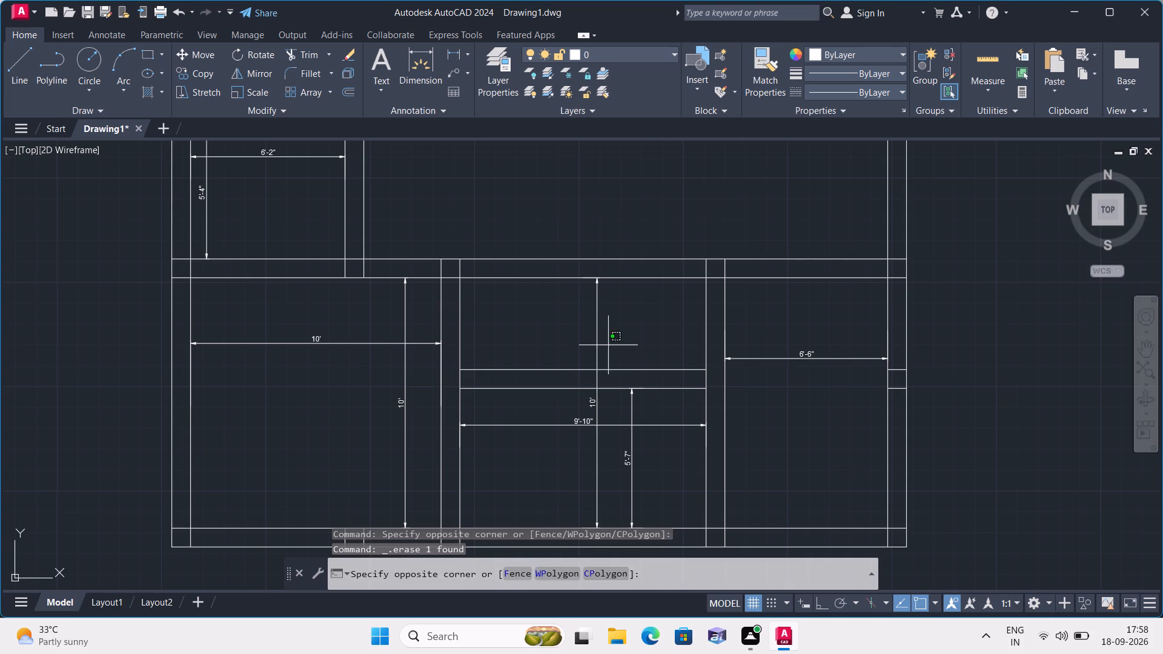
pyautogui.click(582, 343)
pyautogui.press('Delete')
# Trim both horizontal wall lines between the lower-left and lower-right rooms to open the lower-middle area to the hall.
pyautogui.moveTo(611, 363); pyautogui.dragTo(676, 304, button='middle')
pyautogui.scroll(-1, 676, 304)
pyautogui.moveTo(660, 288); pyautogui.dragTo(715, 372, button='middle')
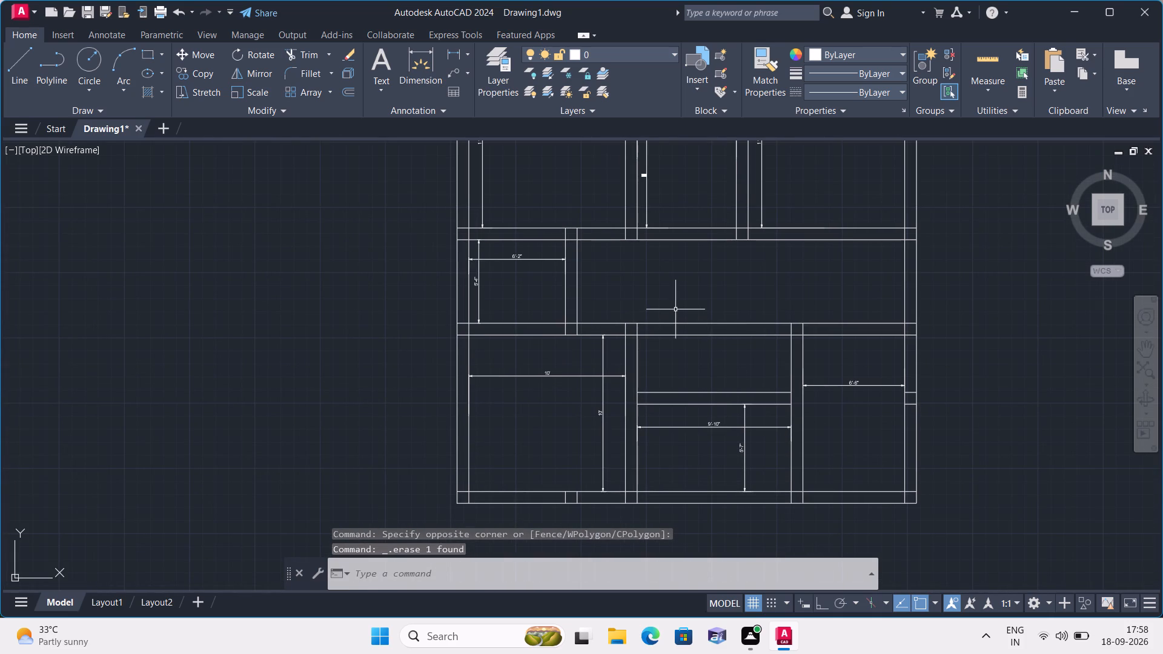
pyautogui.write('tr')
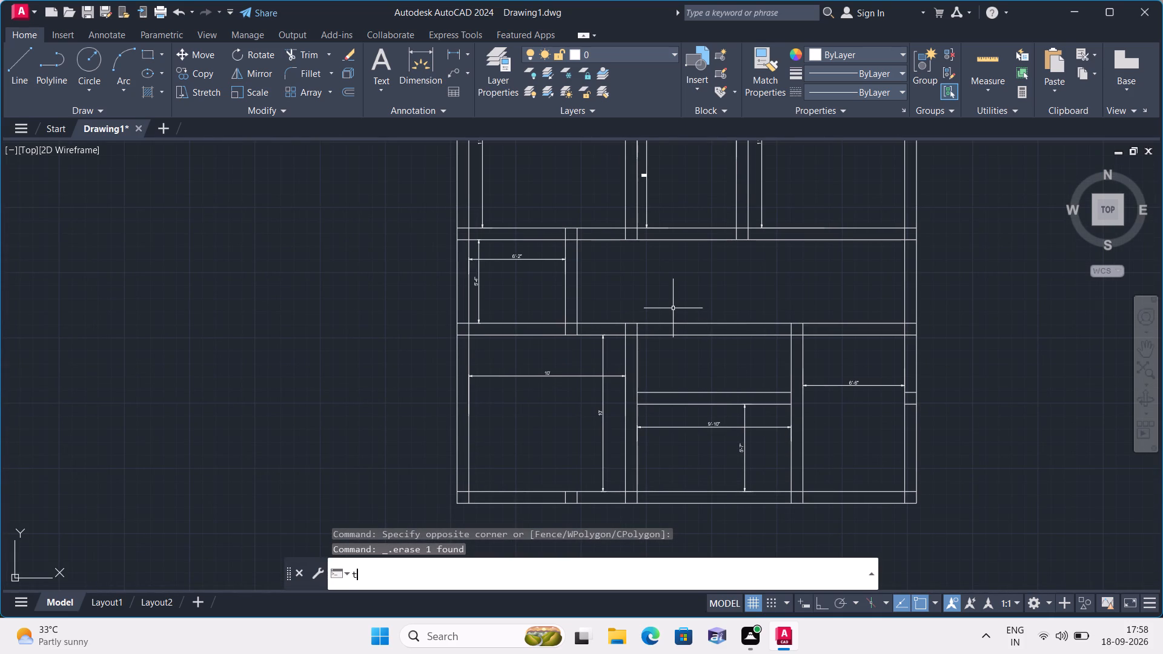
pyautogui.write('im')
pyautogui.press('space')
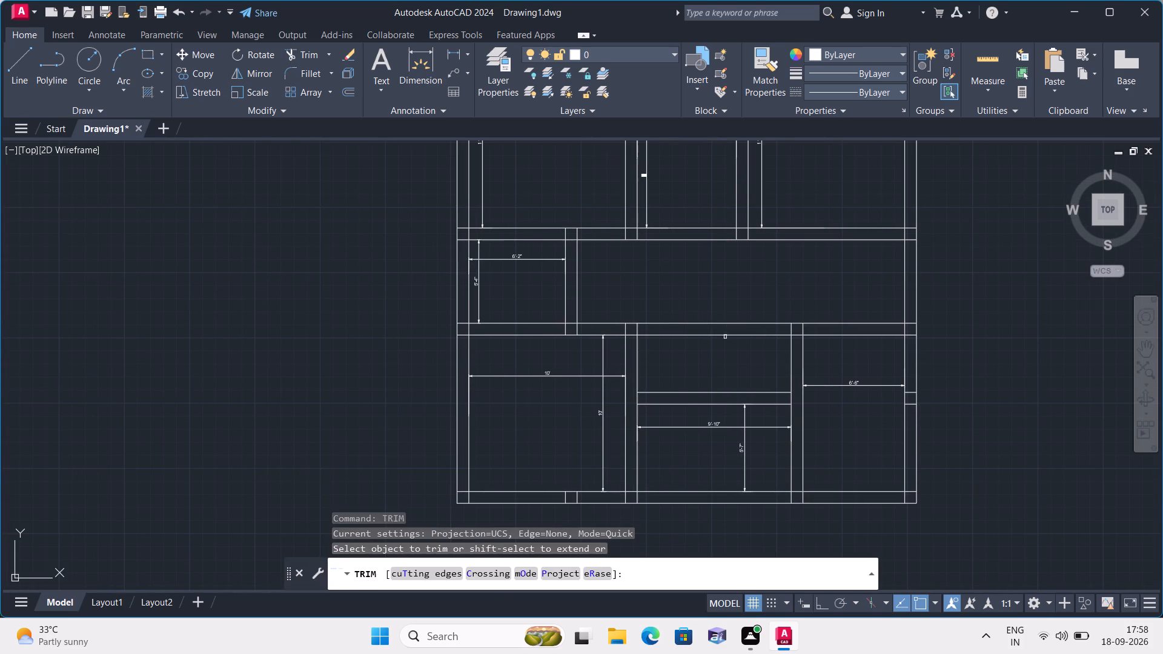
pyautogui.click(712, 348)
pyautogui.click(712, 308)
pyautogui.press('Escape')
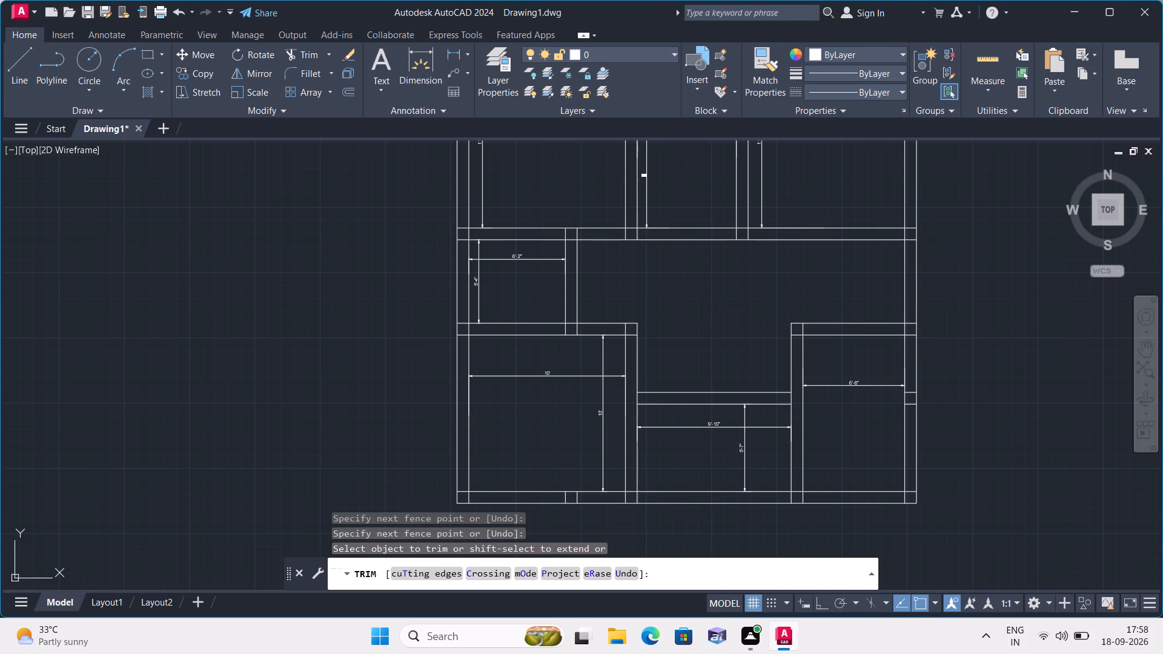
# Add a linear dimension for the width of the opening between the lower-left and lower-right rooms, placed just above it.
pyautogui.click(471, 52)
pyautogui.click(483, 74)
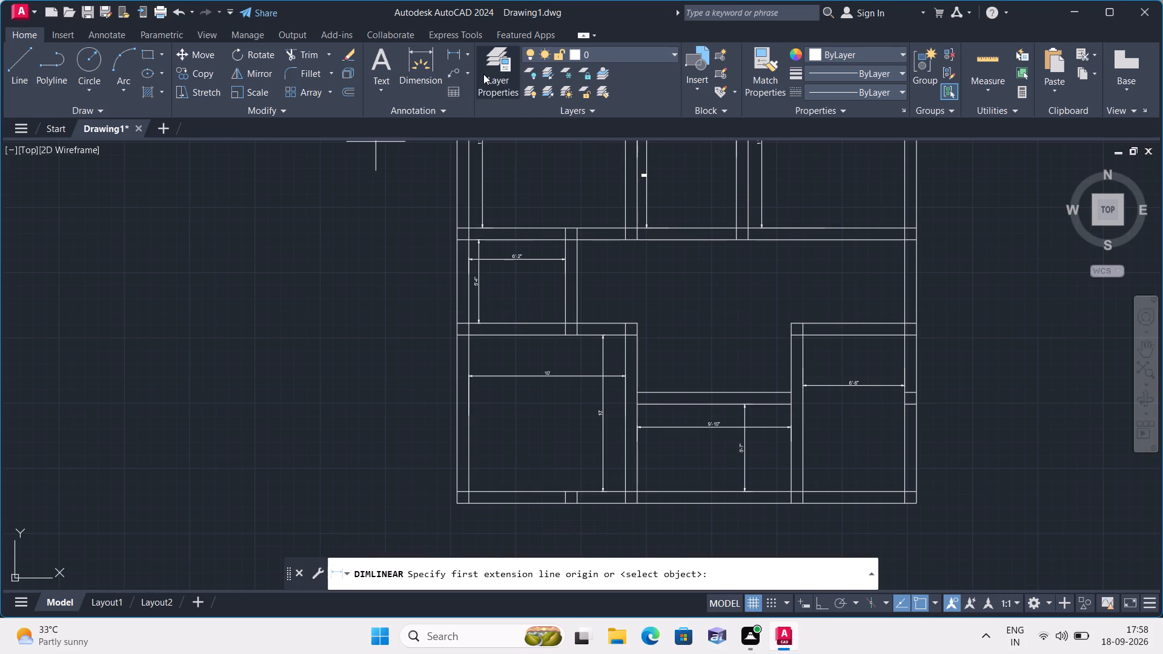
pyautogui.scroll(2, 610, 280)
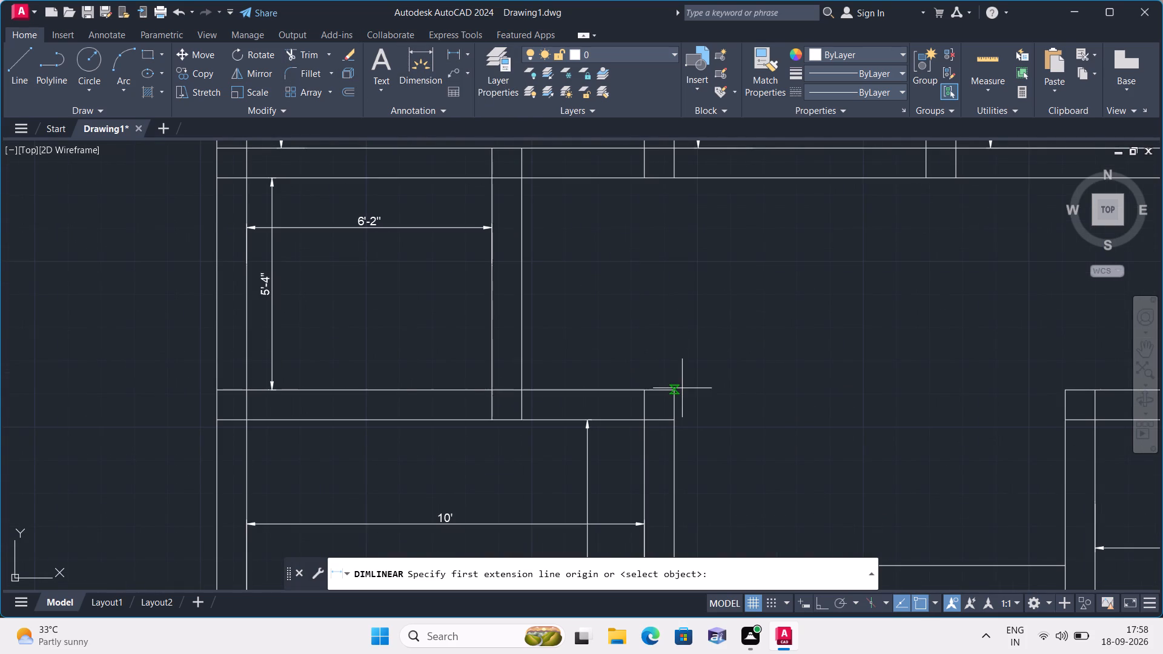
pyautogui.click(678, 391)
pyautogui.moveTo(908, 398); pyautogui.dragTo(827, 346, button='middle')
pyautogui.scroll(-1, 851, 366)
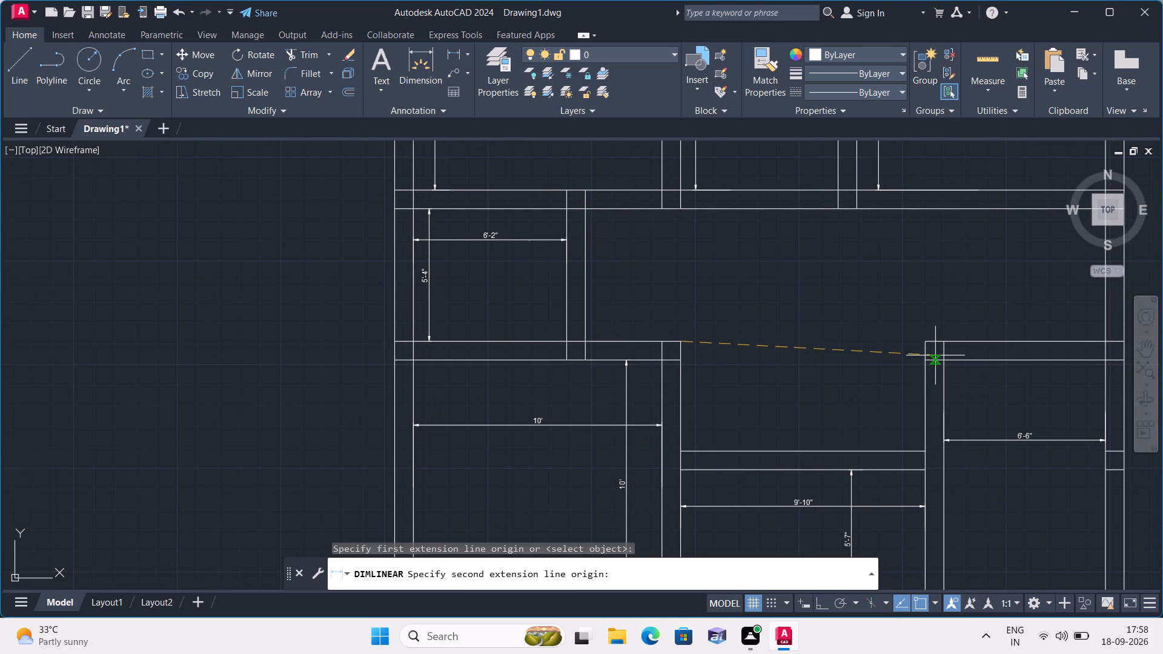
pyautogui.click(926, 344)
pyautogui.click(884, 319)
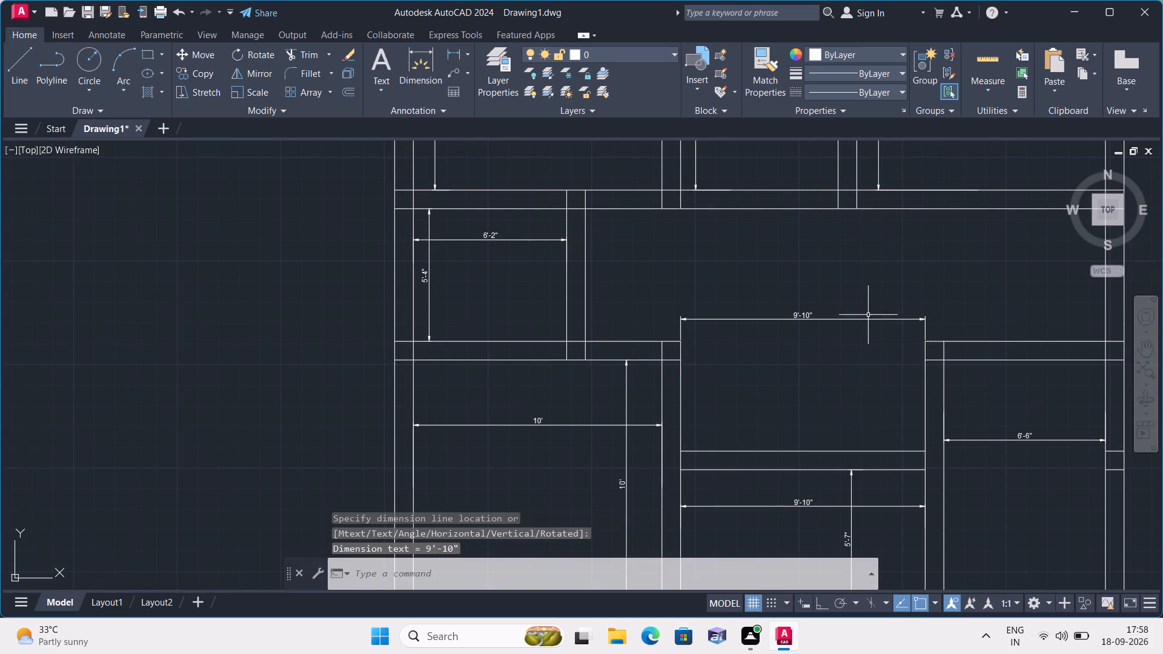
# Add a vertical linear dimension from the lower-middle room's top wall up to the hall's upper wall, near the opening's left side.
pyautogui.click(464, 53)
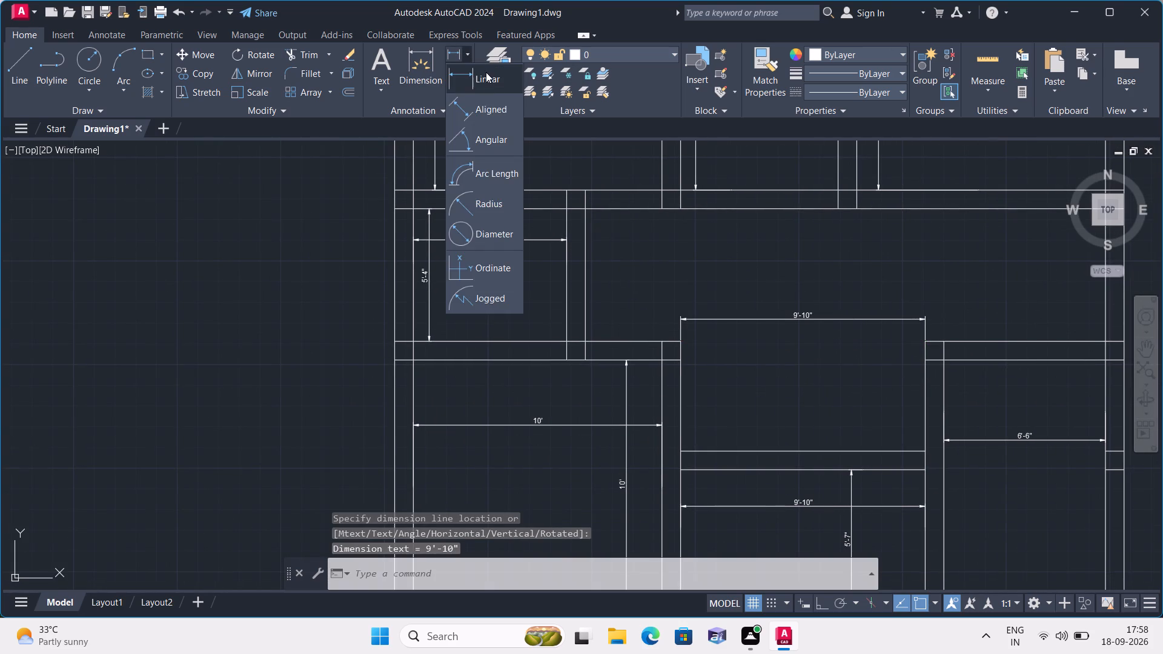
pyautogui.click(489, 81)
pyautogui.scroll(-1, 688, 302)
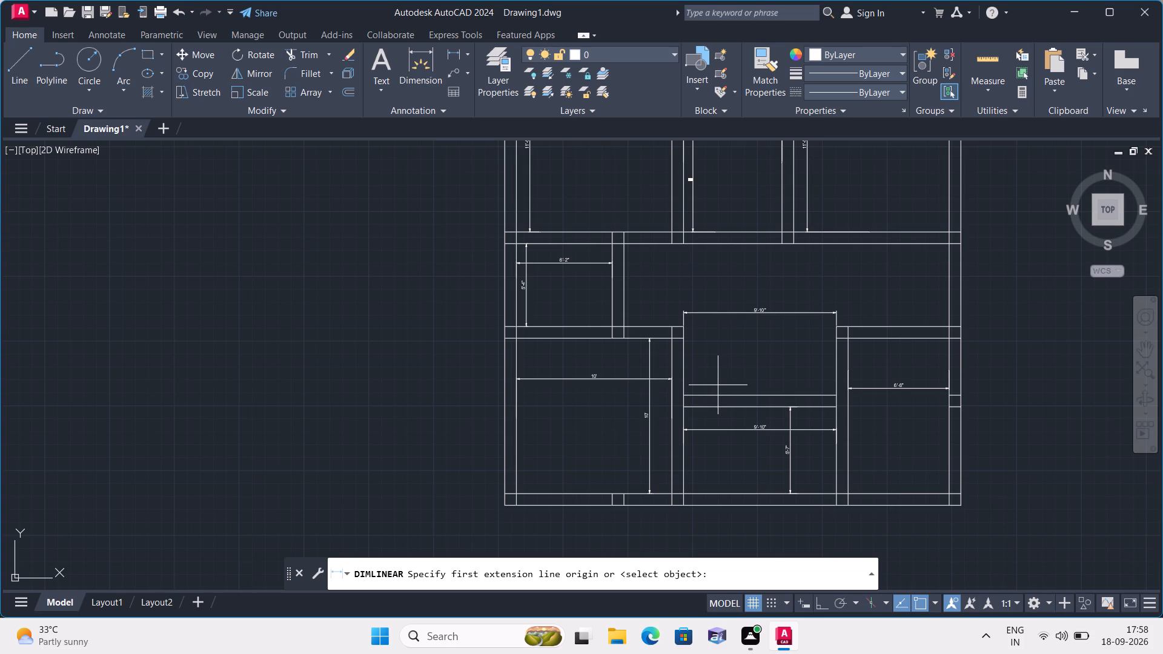
pyautogui.click(724, 395)
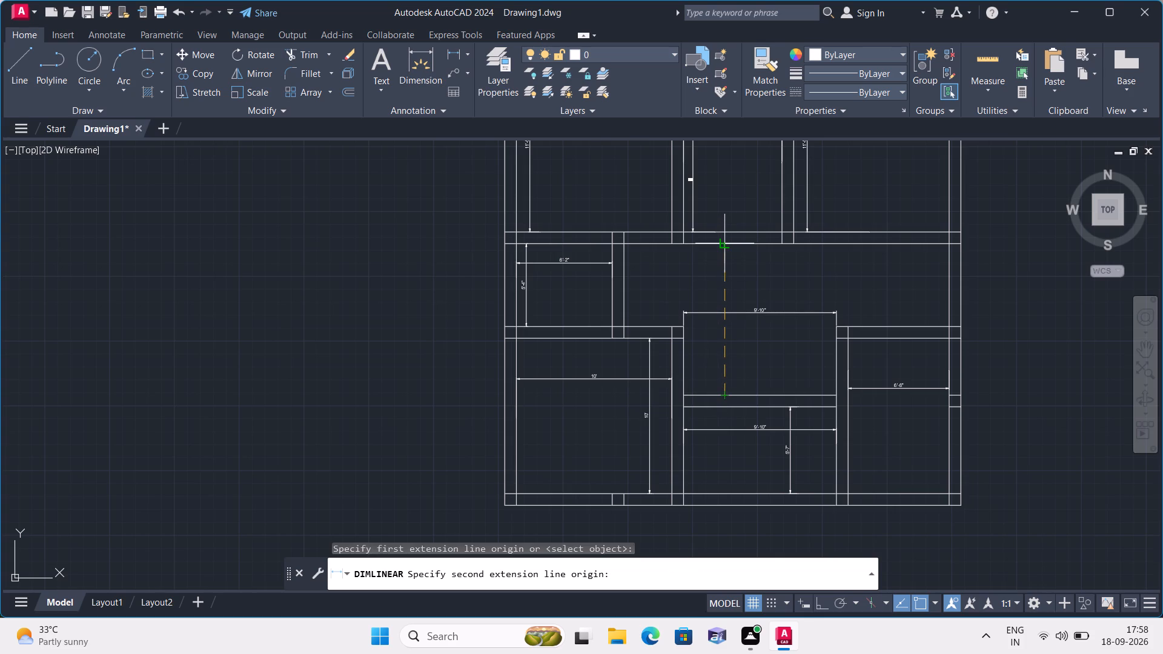
pyautogui.click(726, 245)
pyautogui.scroll(1, 711, 259)
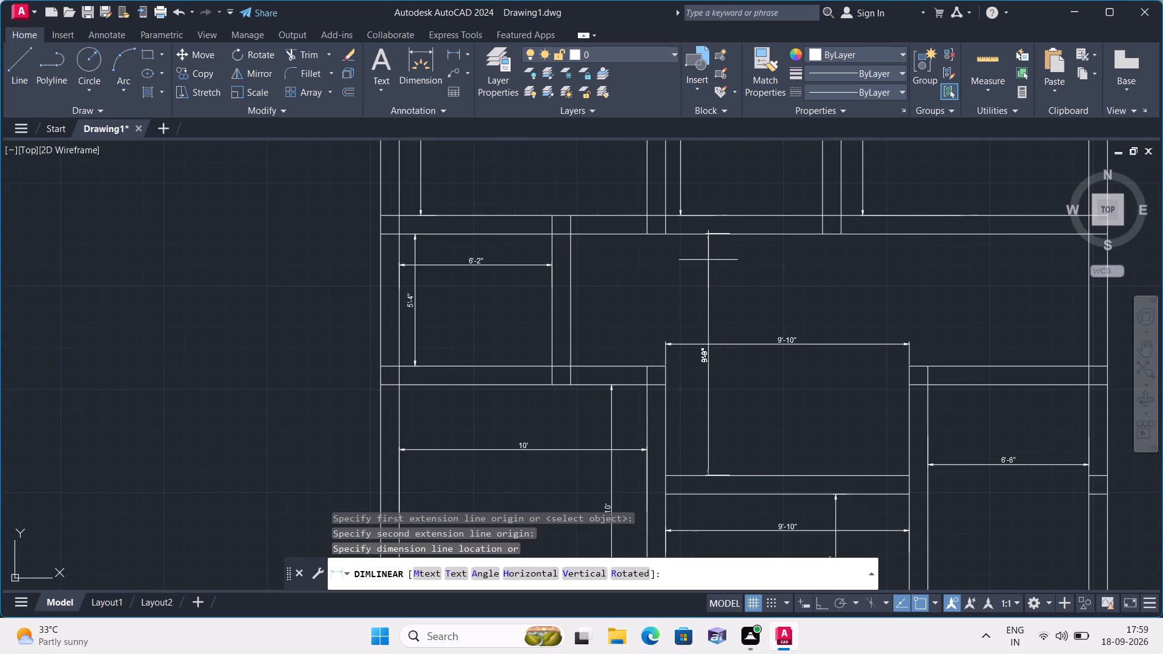
pyautogui.click(685, 263)
pyautogui.scroll(2, 700, 291)
pyautogui.scroll(-2, 700, 291)
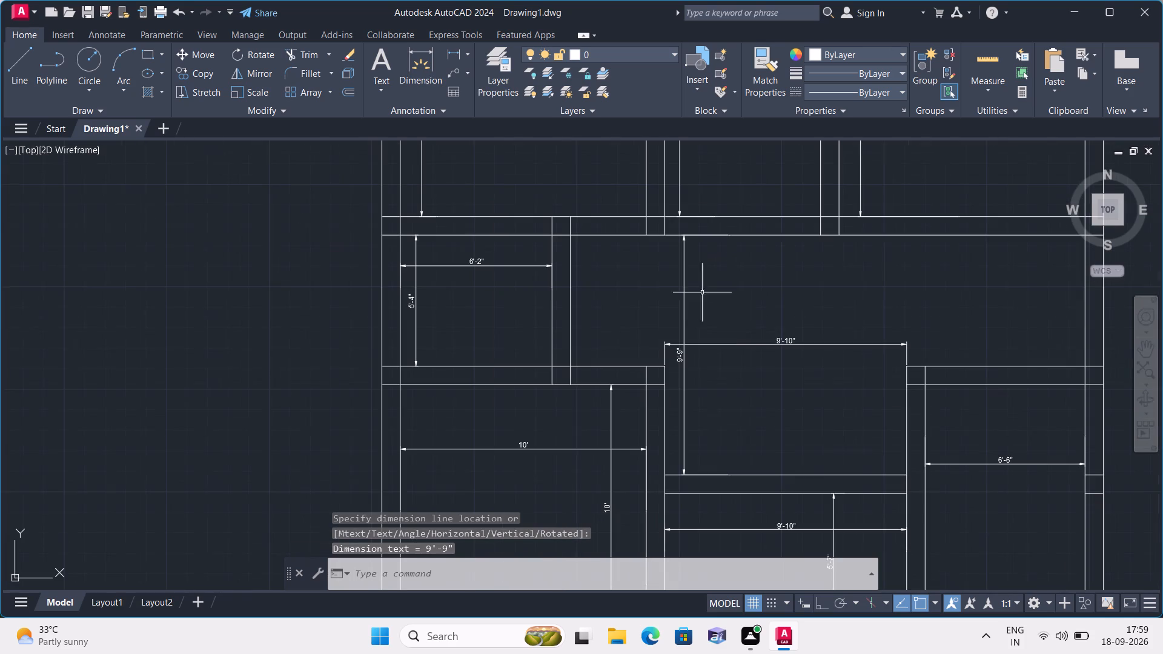
pyautogui.scroll(-1, 766, 323)
pyautogui.scroll(1, 766, 323)
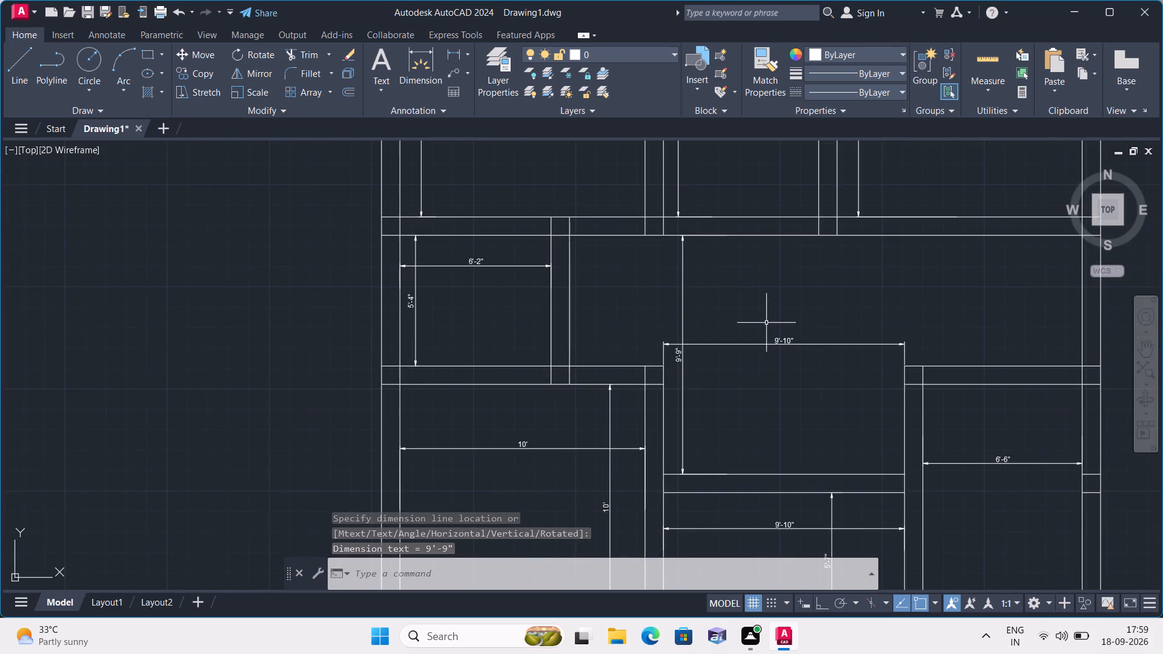
# Override the text of the width dimension across the opening between the lower rooms with 9'-5".
pyautogui.scroll(1, 792, 343)
pyautogui.click(774, 338)
pyautogui.doubleClick(784, 337)
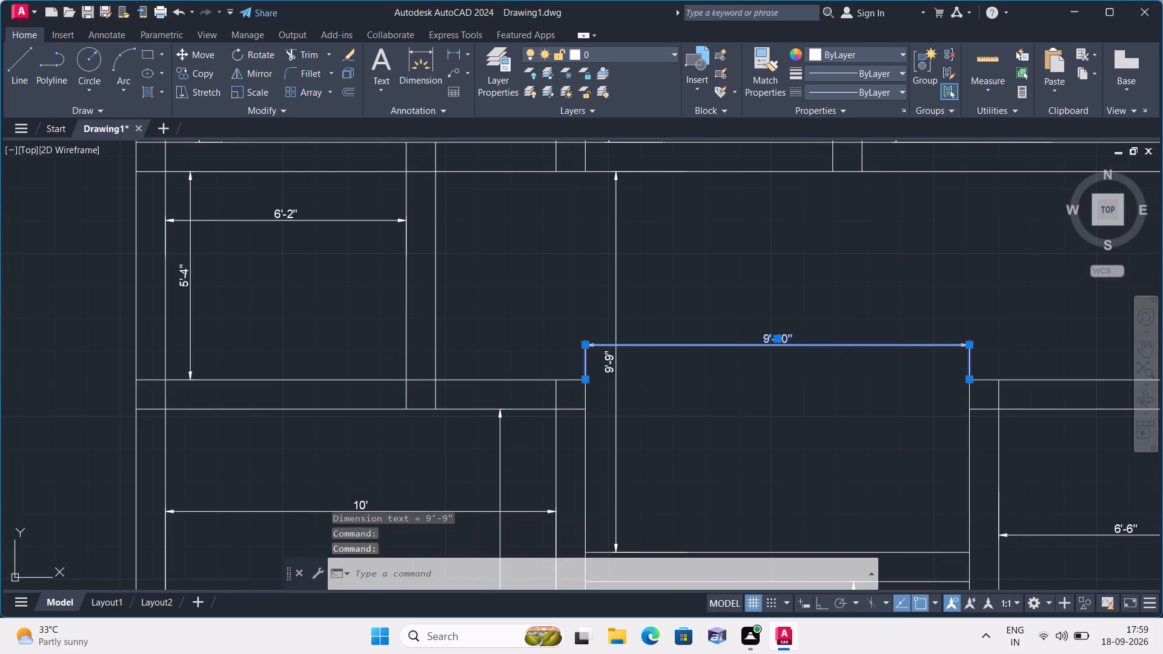
pyautogui.click(783, 338)
pyautogui.press('BackSpace')
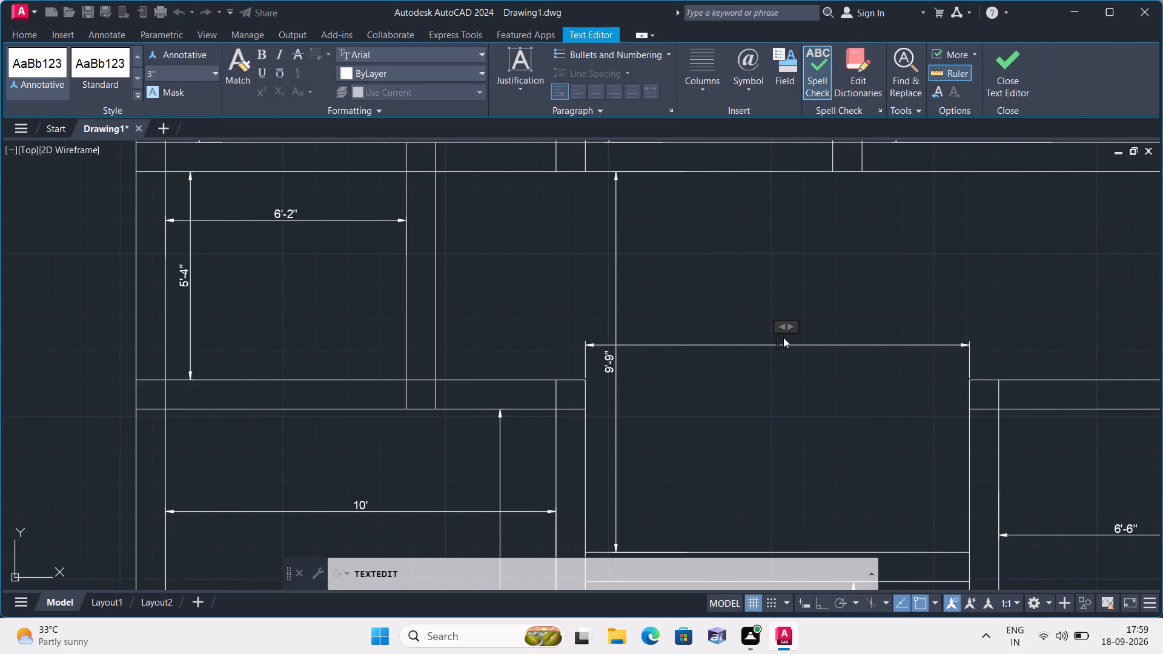
pyautogui.write('9\'-5"')
pyautogui.click(778, 408)
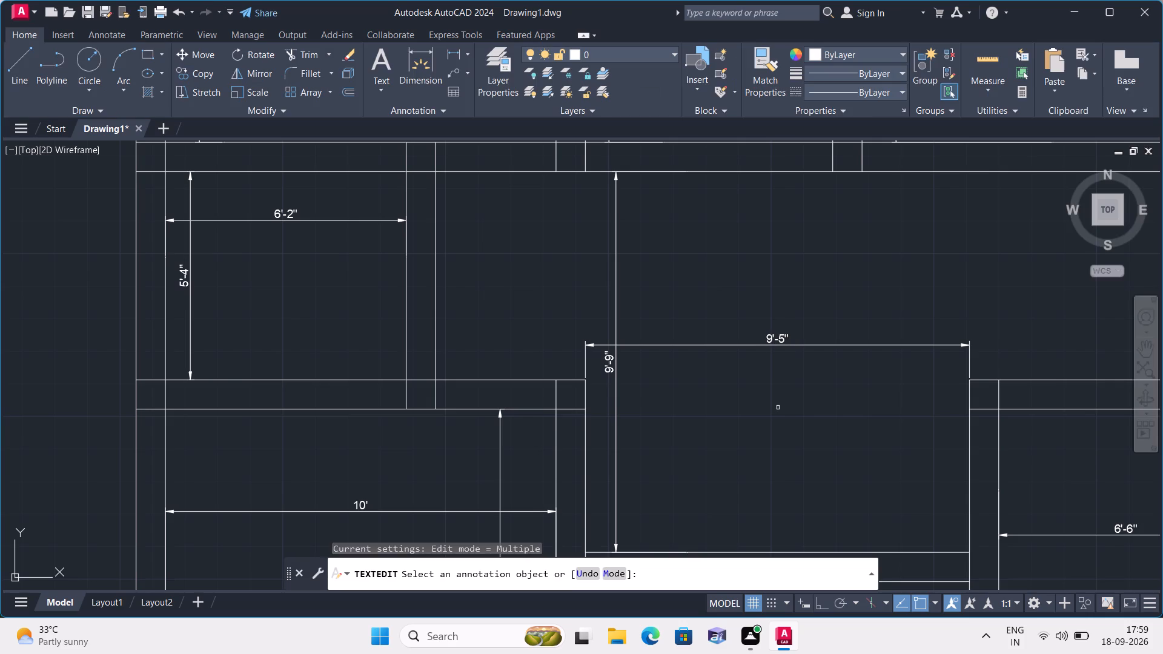
pyautogui.press('Escape')
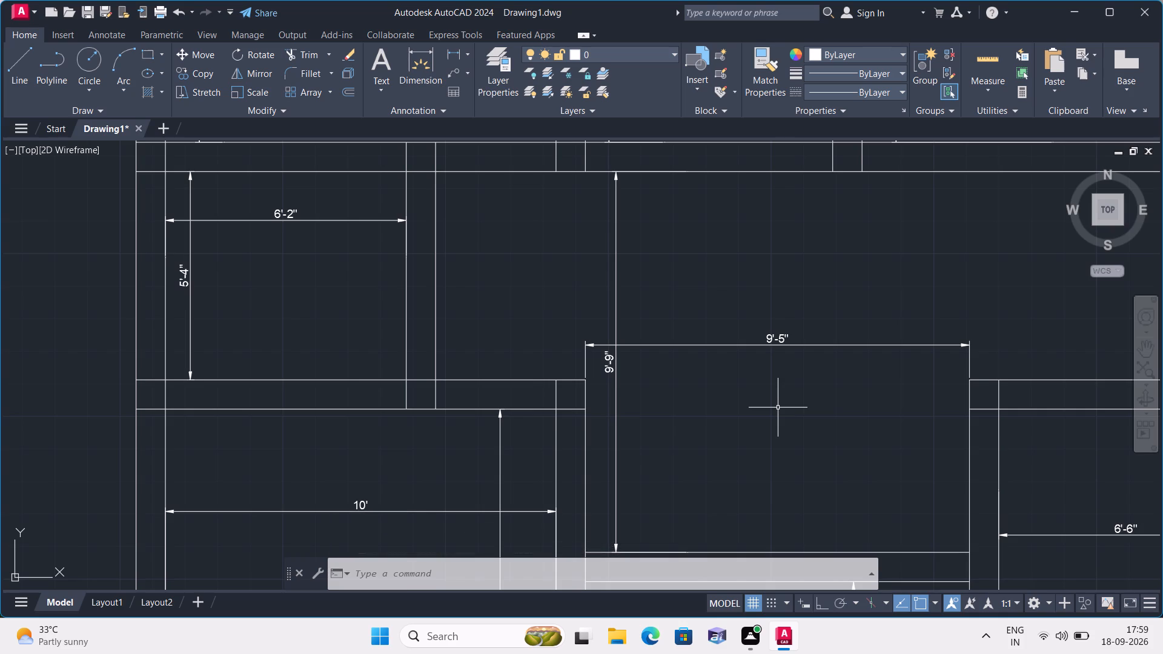
# Move the 7' height dimension of the central room from beside its left wall sideways to the middle of the room.
pyautogui.scroll(-1, 778, 408)
pyautogui.scroll(-2, 699, 312)
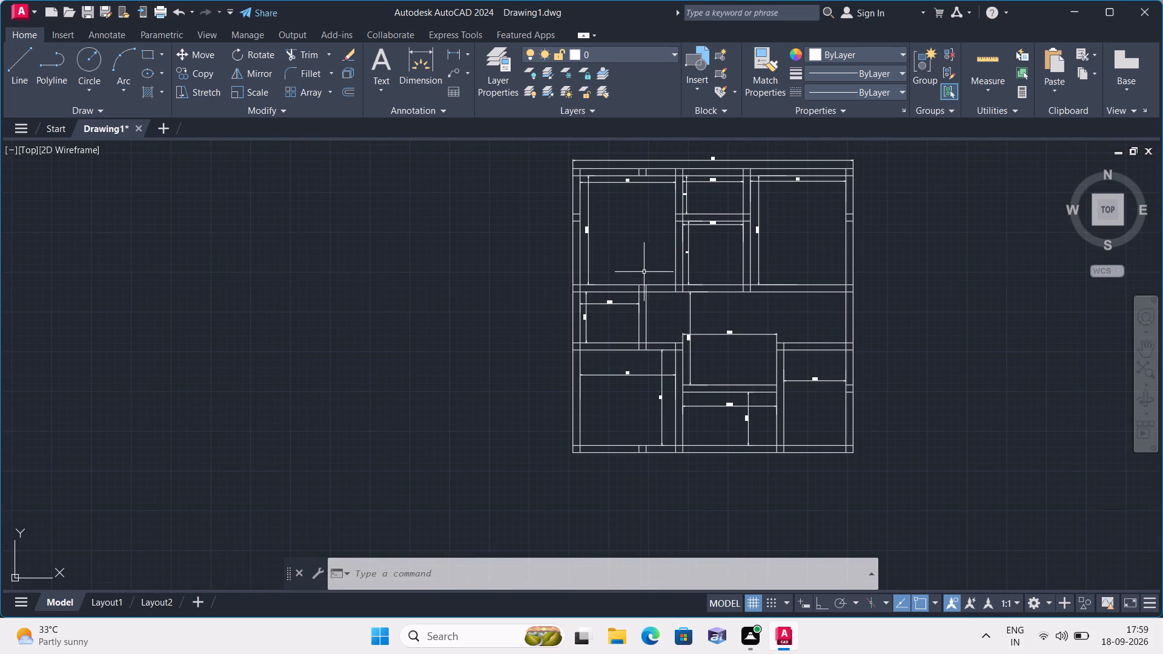
pyautogui.scroll(1, 644, 271)
pyautogui.moveTo(638, 281); pyautogui.dragTo(657, 352, button='middle')
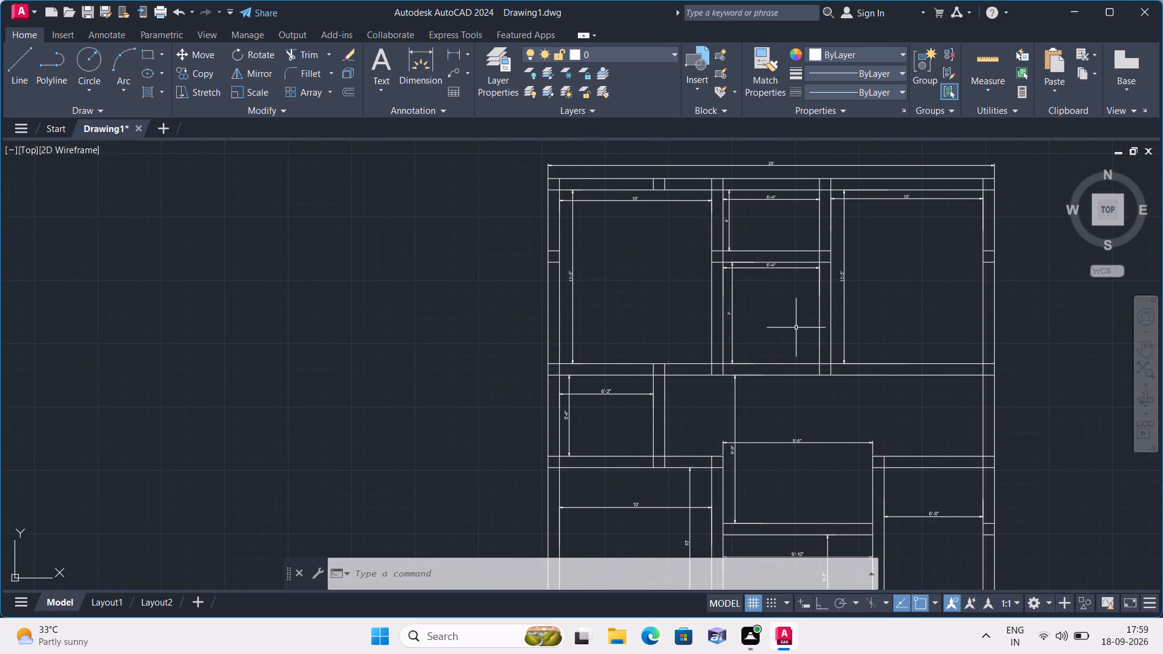
pyautogui.scroll(-1, 796, 328)
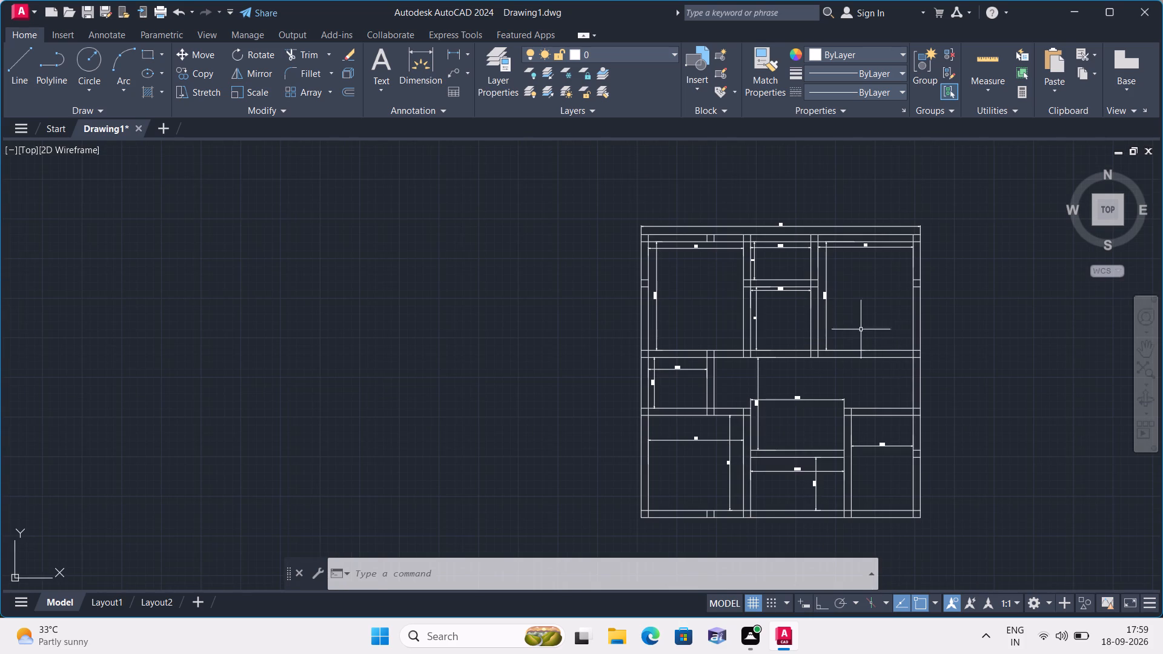
pyautogui.scroll(2, 827, 323)
pyautogui.scroll(1, 722, 338)
pyautogui.middleClick(722, 338)
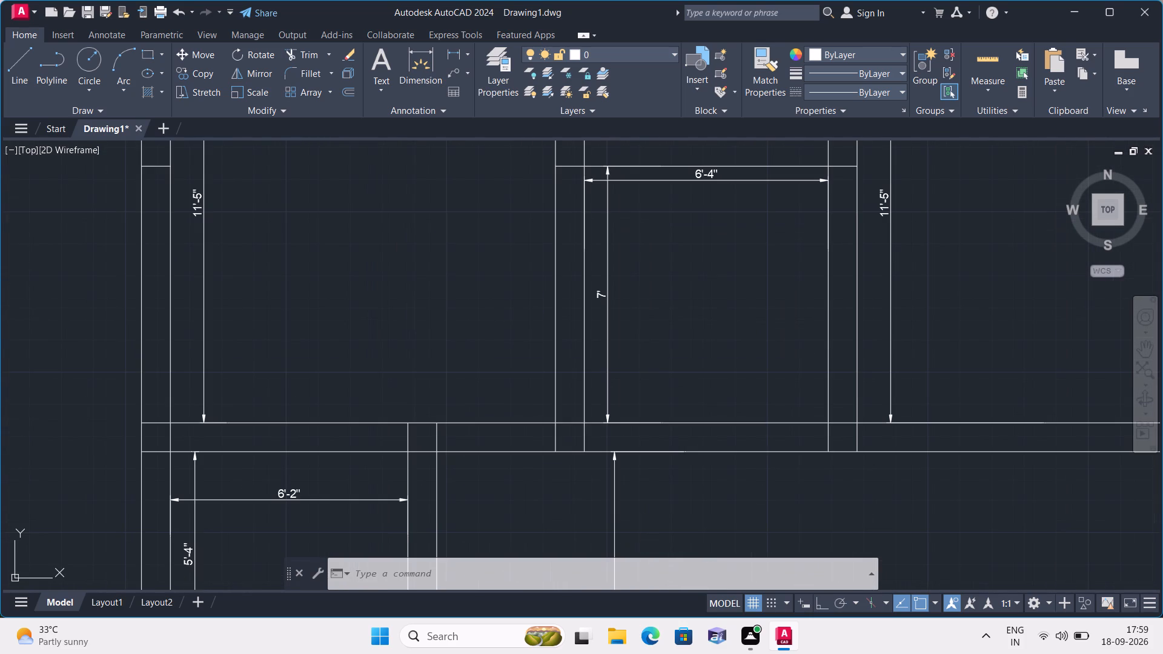
pyautogui.click(608, 297)
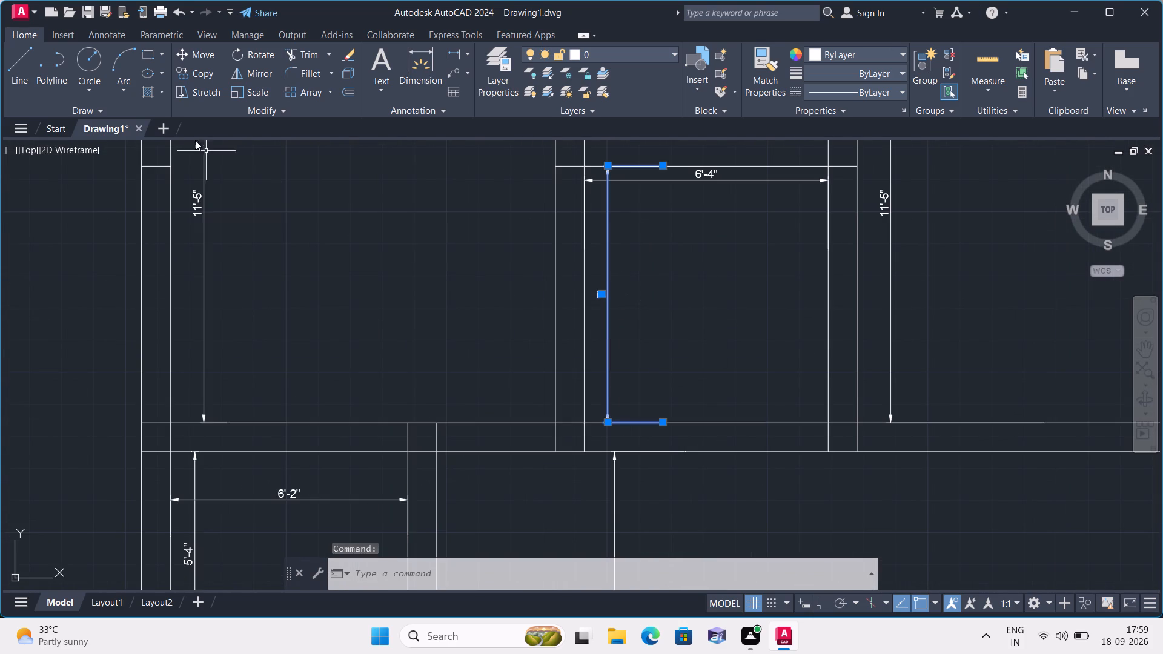
pyautogui.moveTo(193, 54); pyautogui.dragTo(205, 65)
pyautogui.click(208, 52)
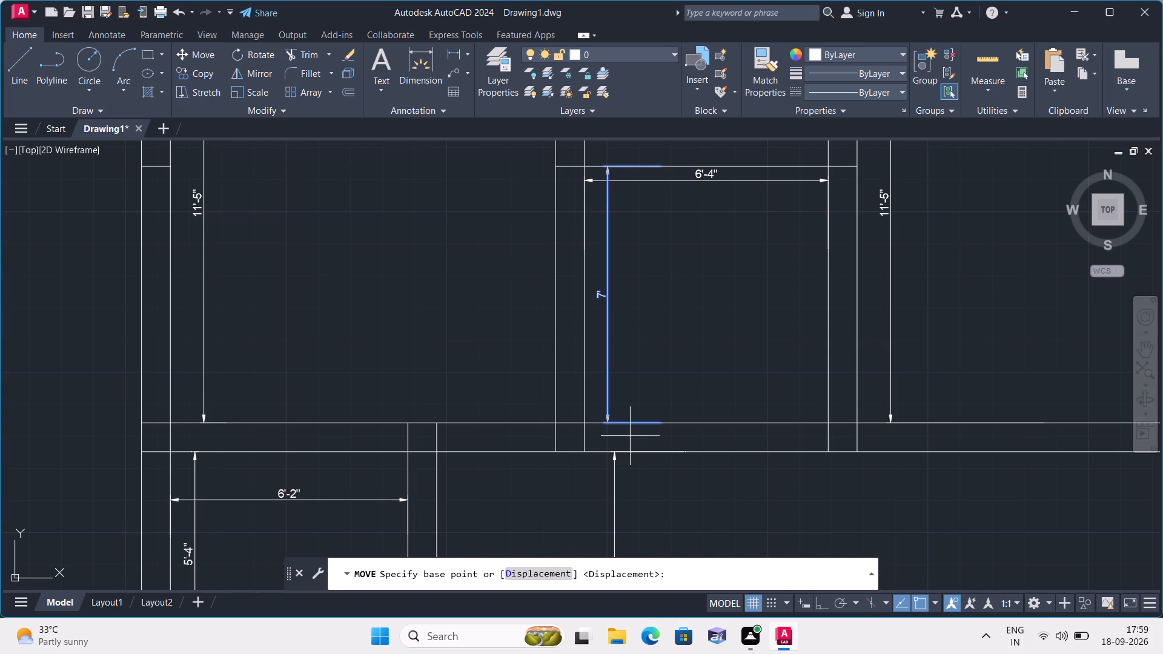
pyautogui.click(606, 418)
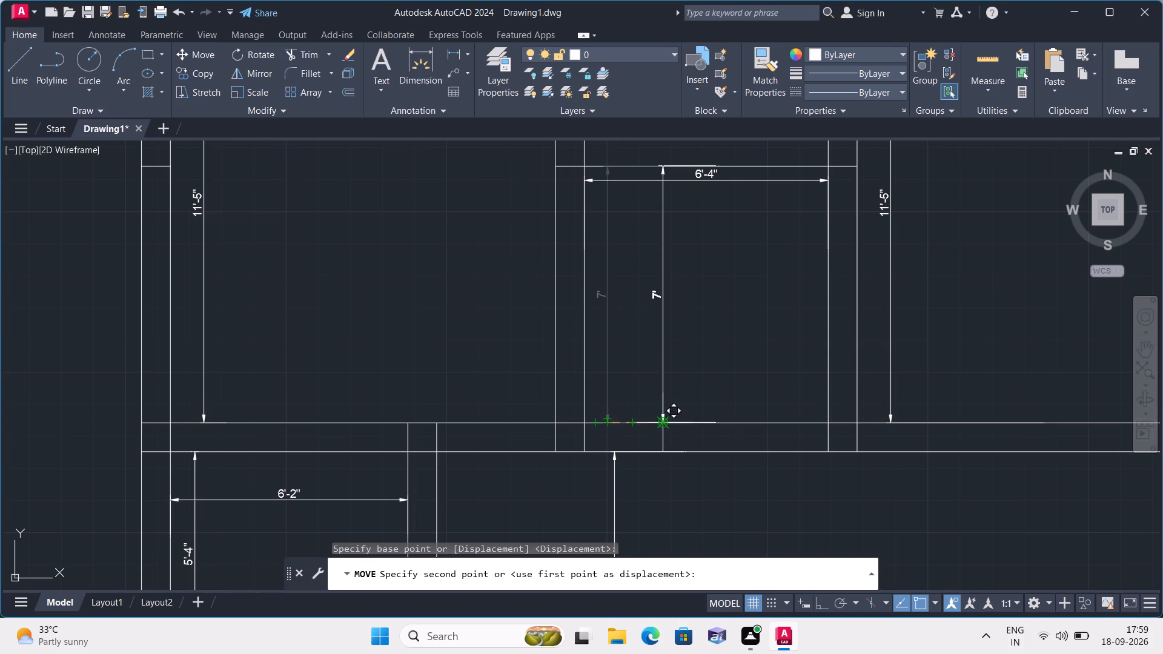
pyautogui.scroll(1, 714, 421)
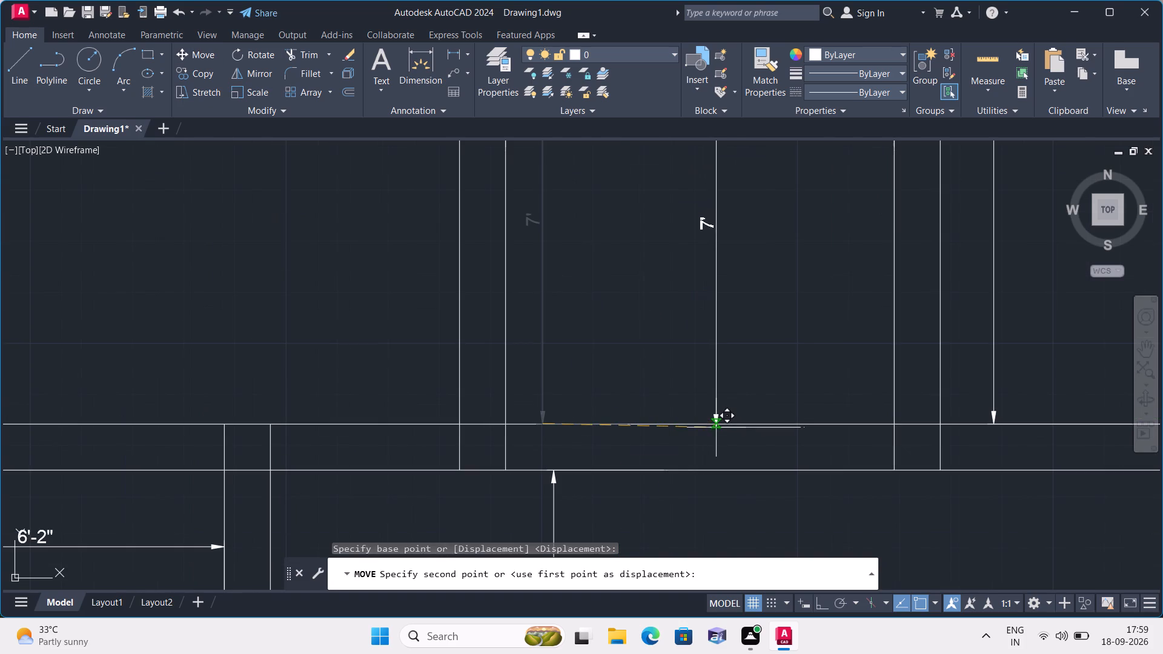
pyautogui.click(719, 424)
# Move the upper-right room's 11'-5" height dimension sideways, away from its left wall toward the right wall.
pyautogui.scroll(-1, 721, 418)
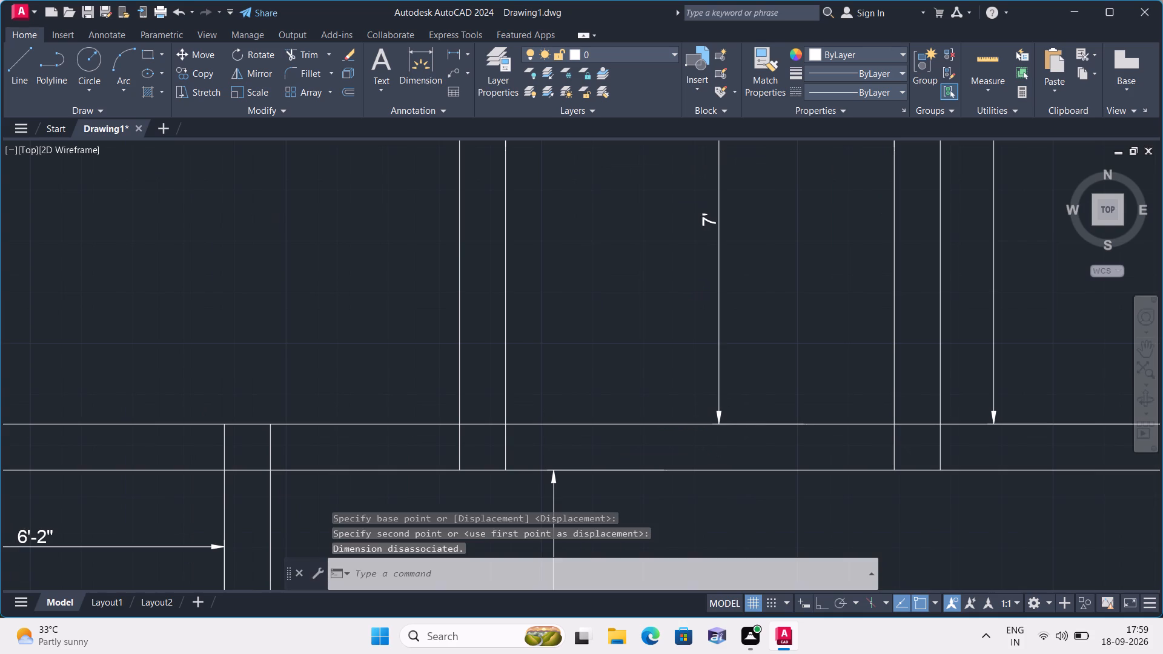
pyautogui.scroll(-1, 721, 418)
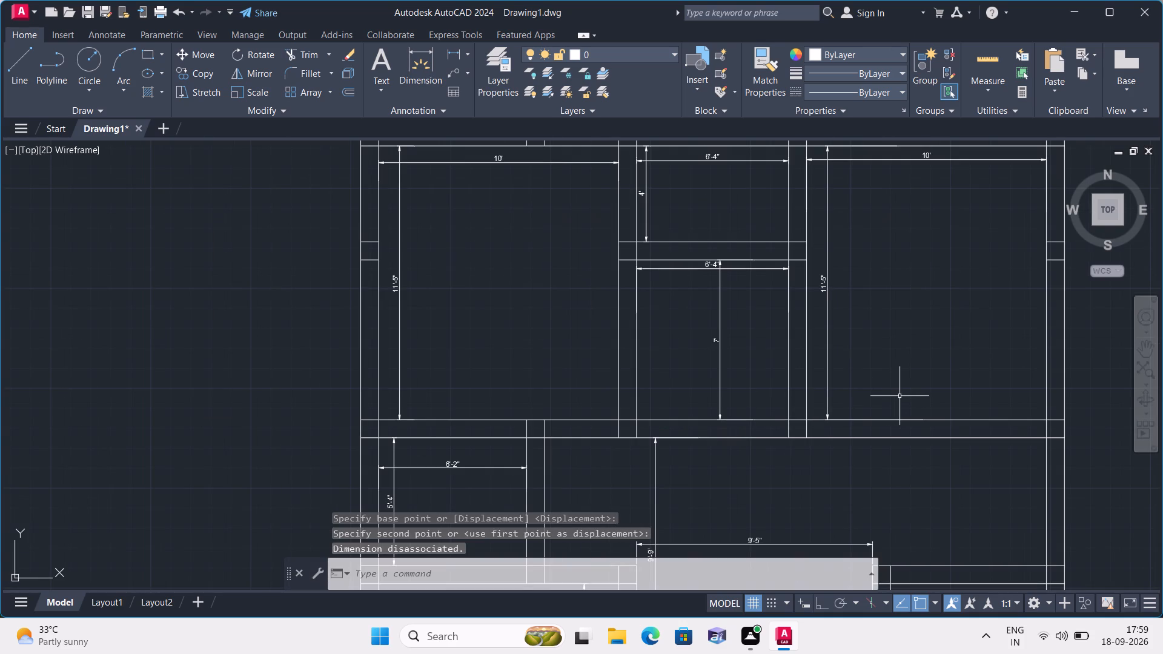
pyautogui.scroll(-1, 900, 396)
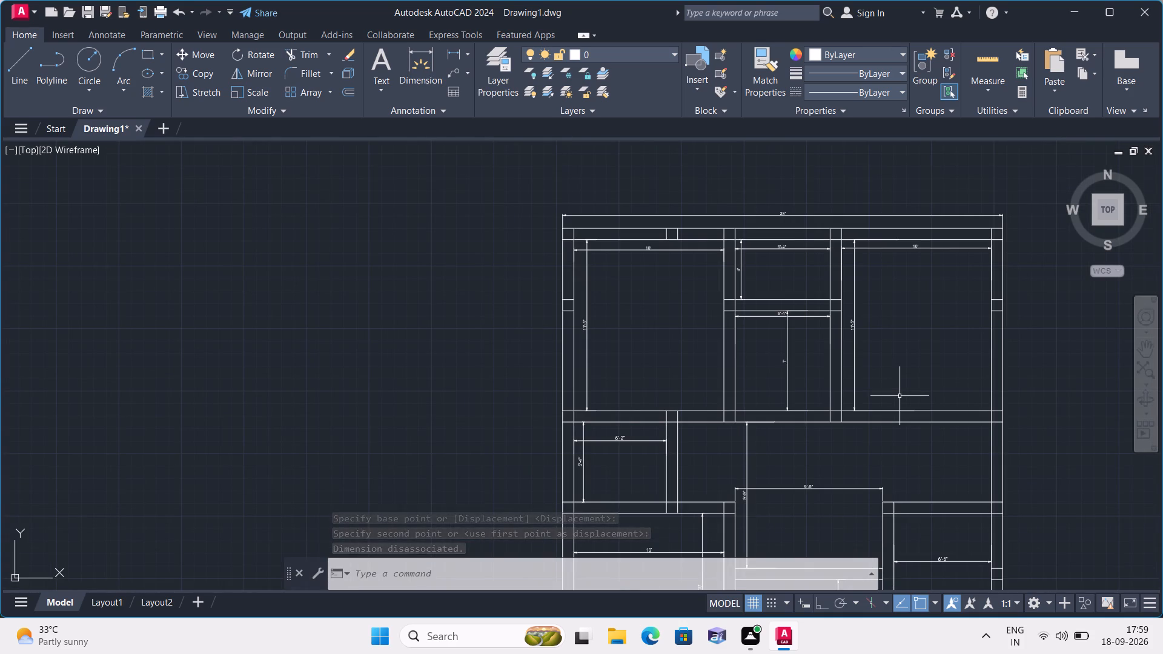
pyautogui.scroll(1, 895, 391)
pyautogui.moveTo(884, 412); pyautogui.dragTo(883, 407, button='middle')
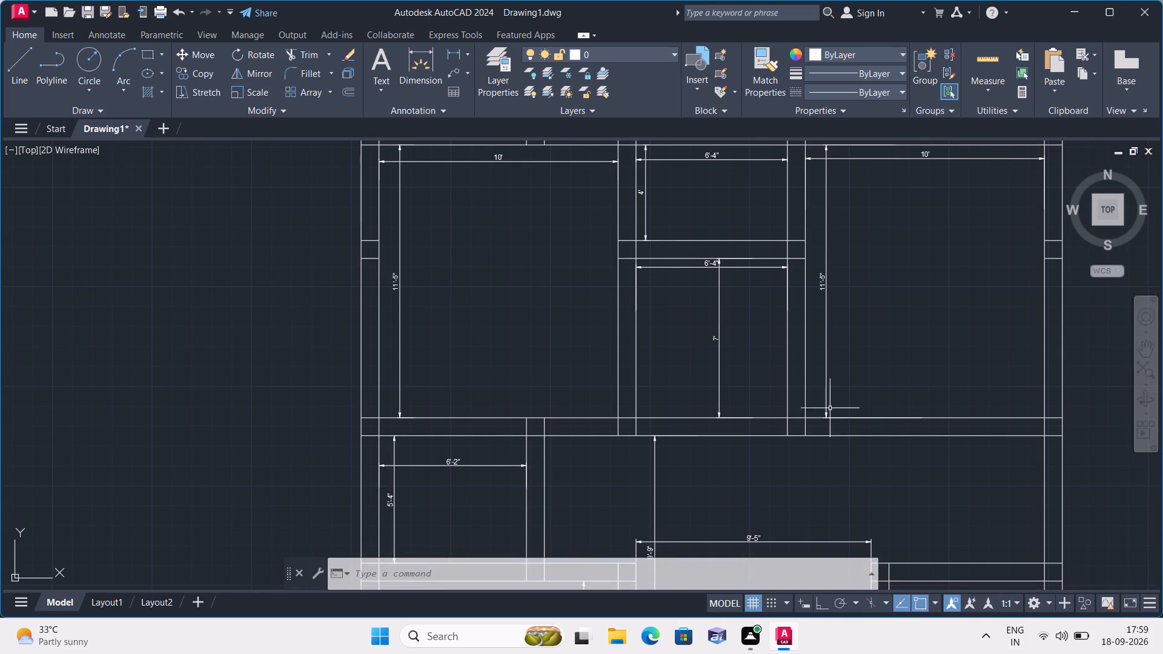
pyautogui.scroll(1, 830, 408)
pyautogui.click(820, 414)
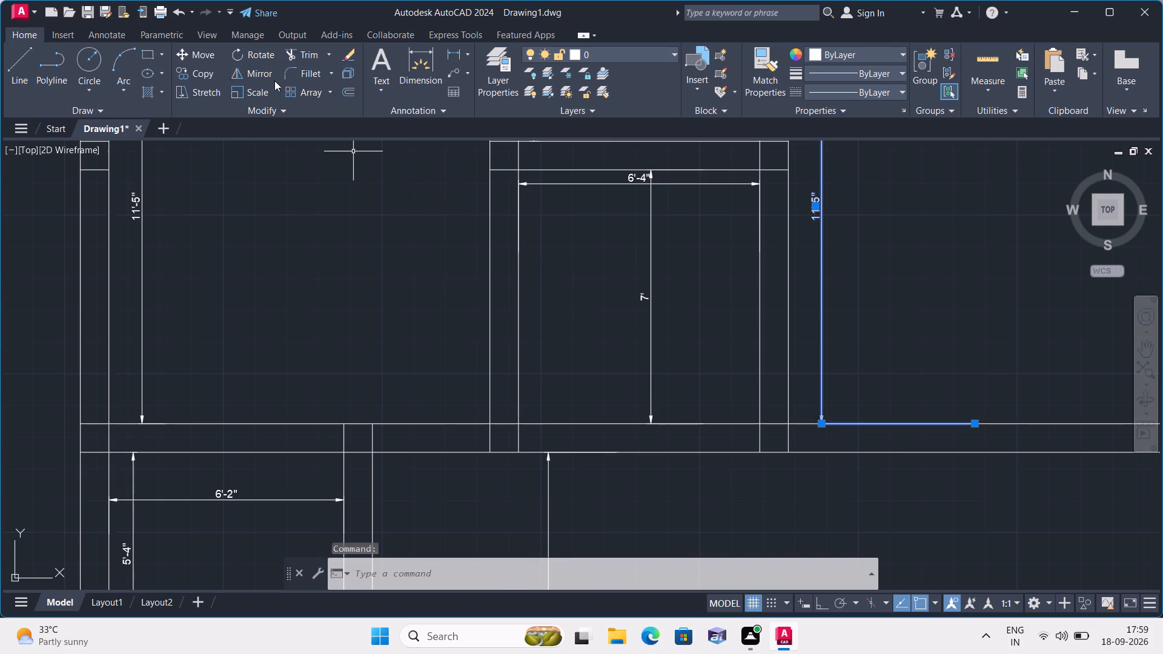
pyautogui.click(202, 52)
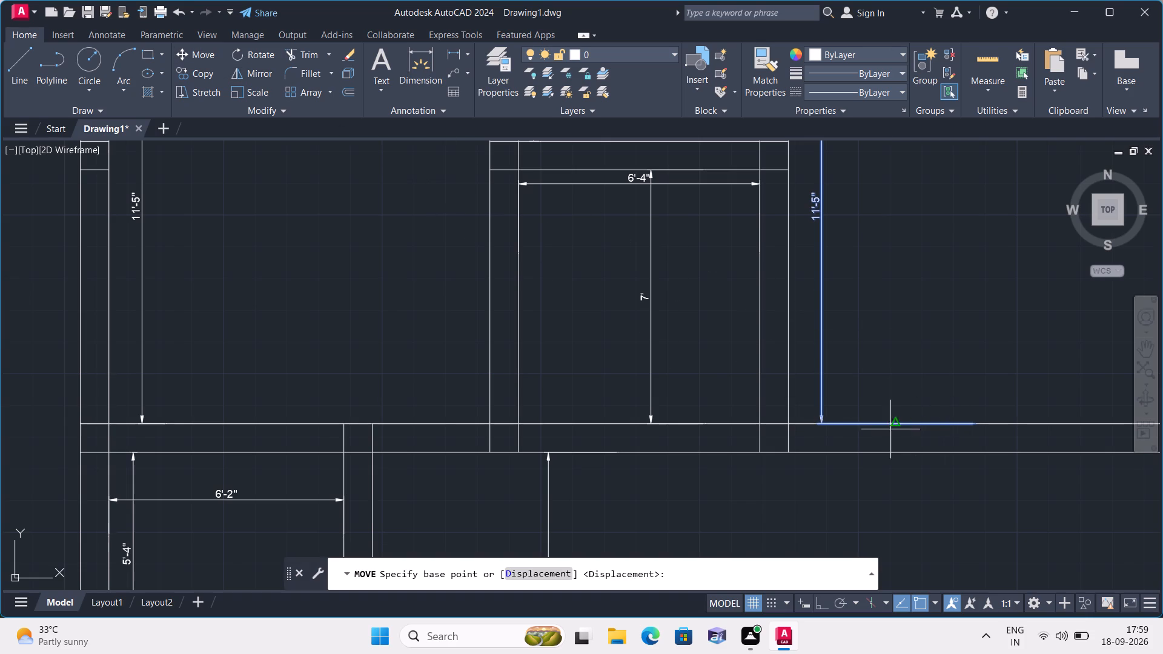
pyautogui.click(827, 423)
pyautogui.moveTo(912, 412); pyautogui.dragTo(713, 429, button='middle')
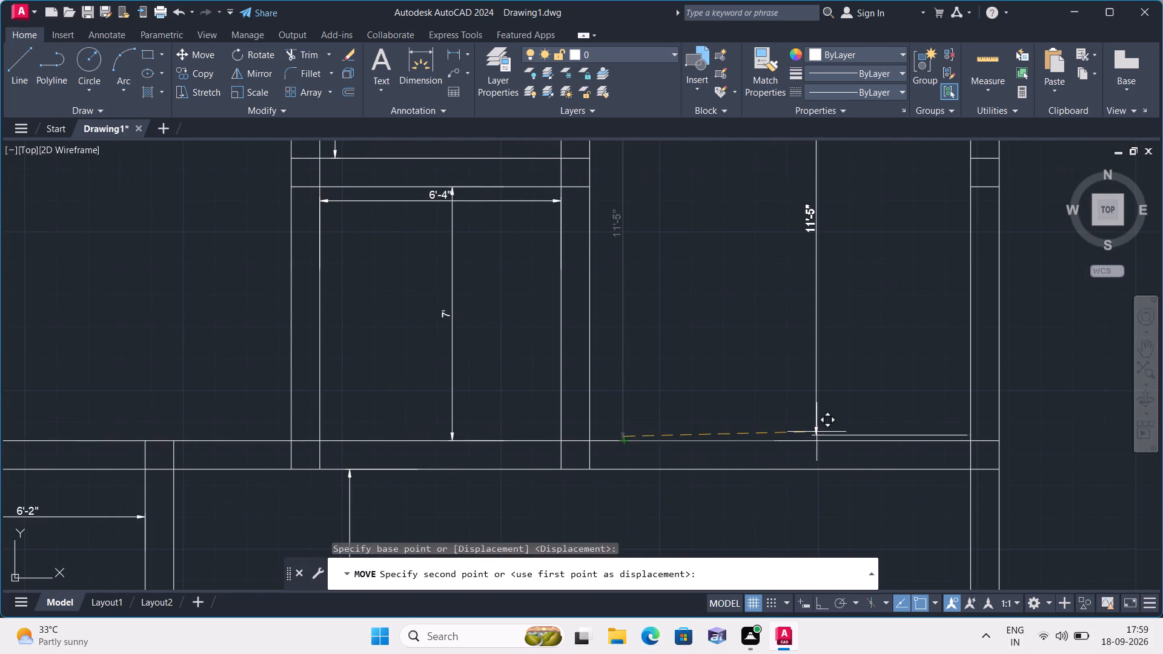
pyautogui.scroll(1, 818, 437)
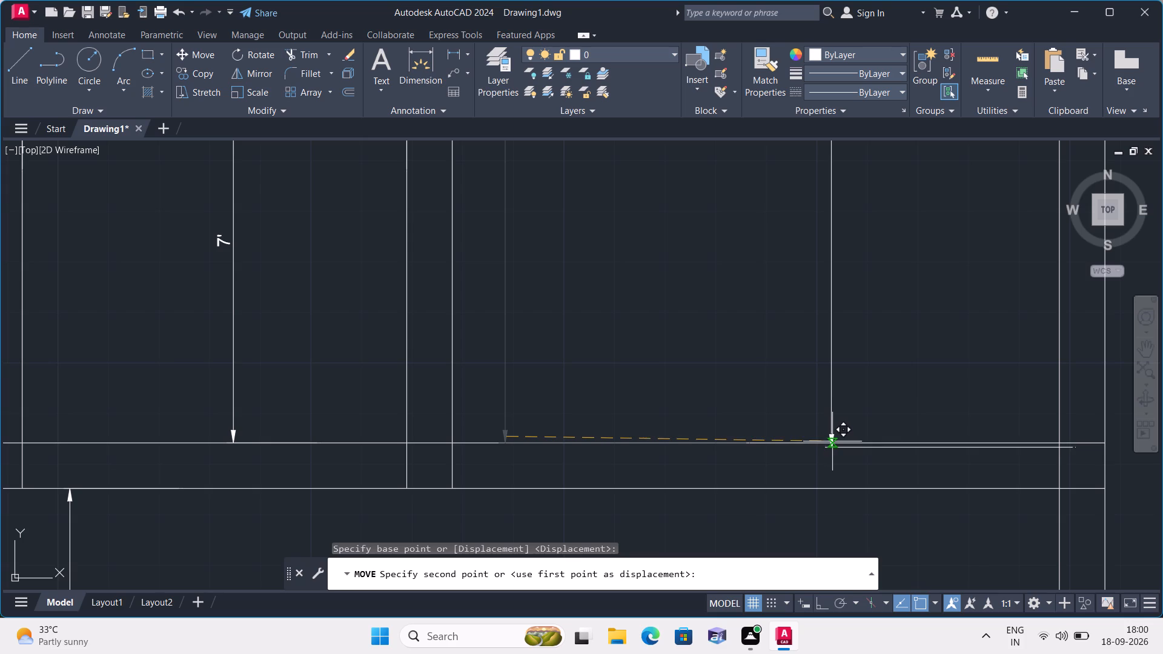
pyautogui.scroll(2, 832, 441)
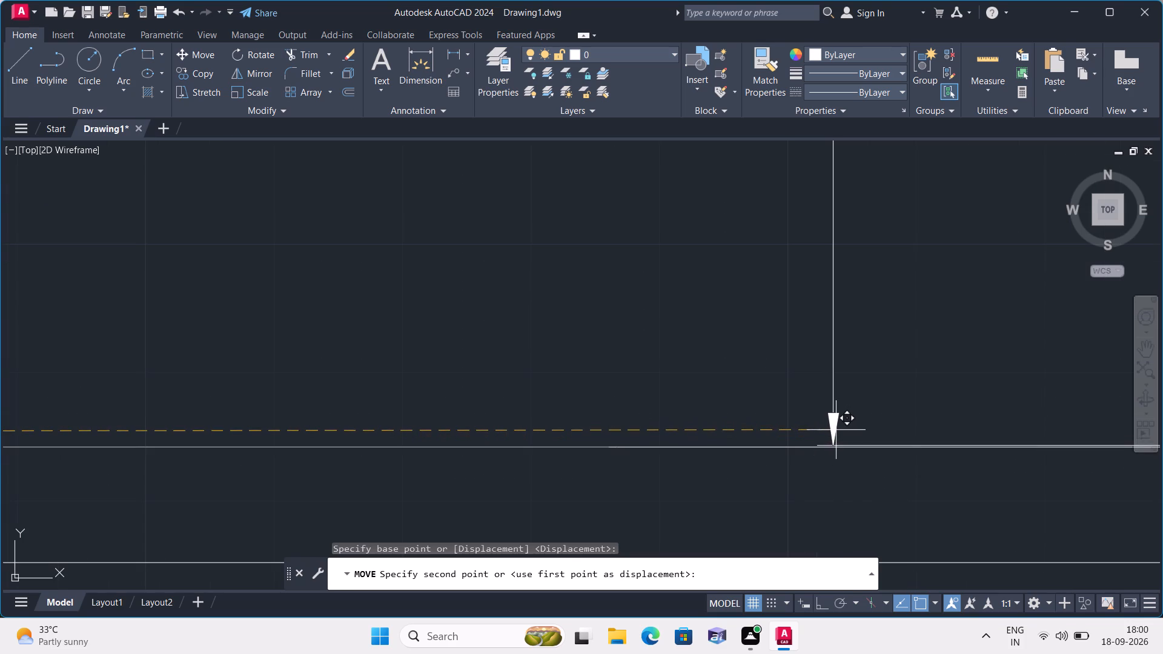
pyautogui.click(837, 431)
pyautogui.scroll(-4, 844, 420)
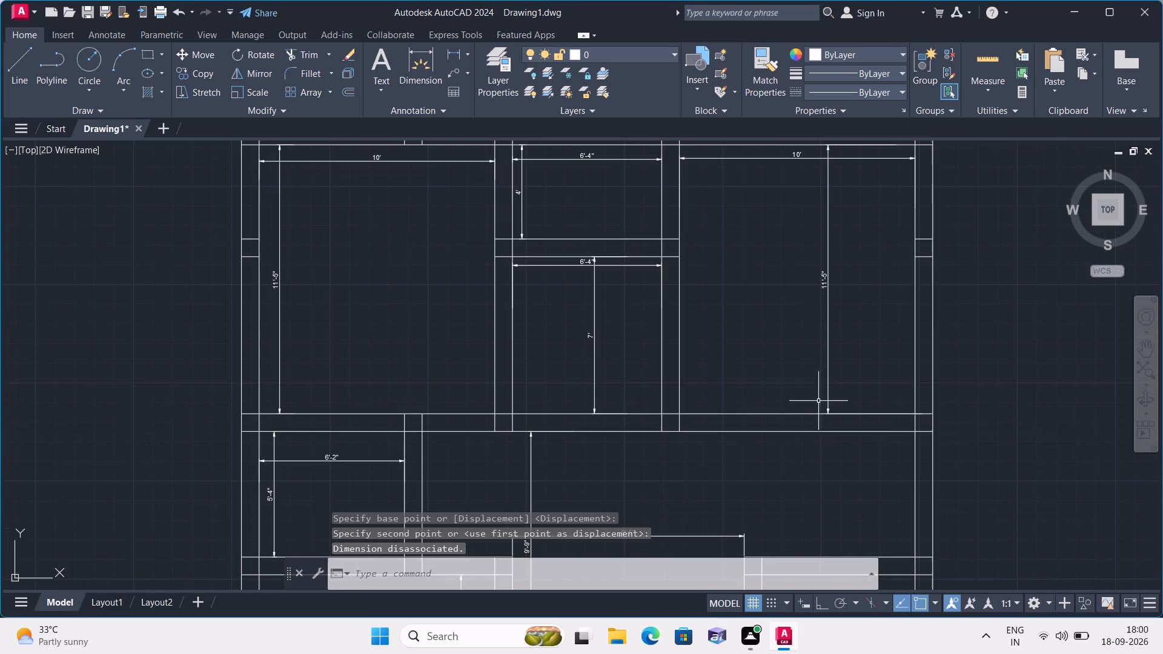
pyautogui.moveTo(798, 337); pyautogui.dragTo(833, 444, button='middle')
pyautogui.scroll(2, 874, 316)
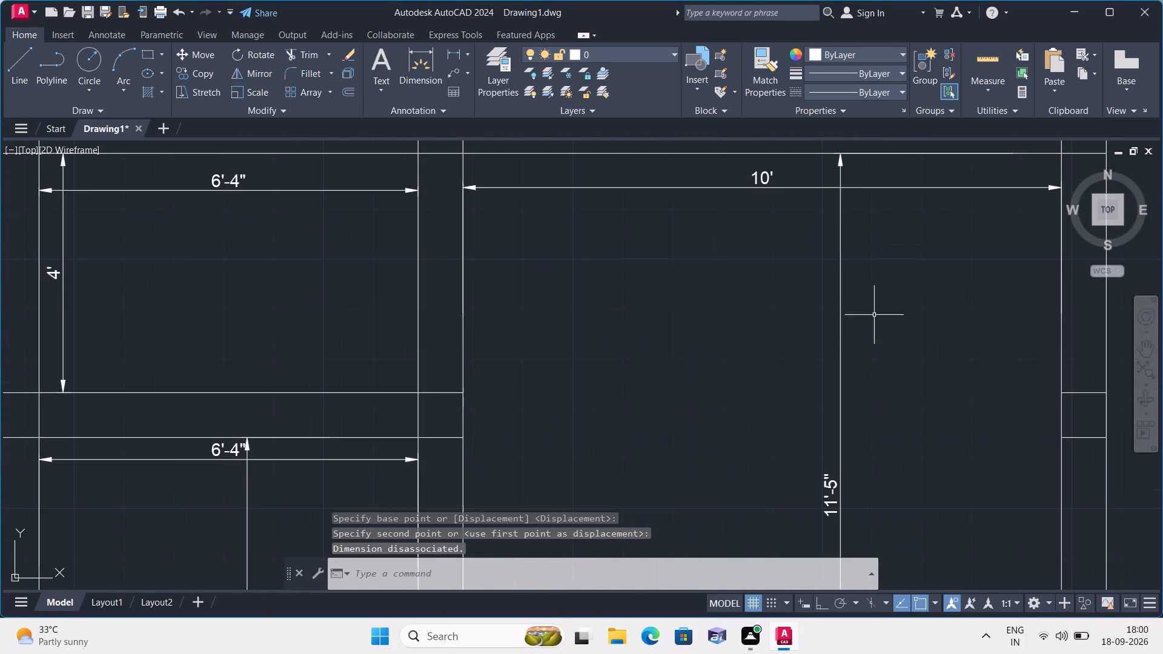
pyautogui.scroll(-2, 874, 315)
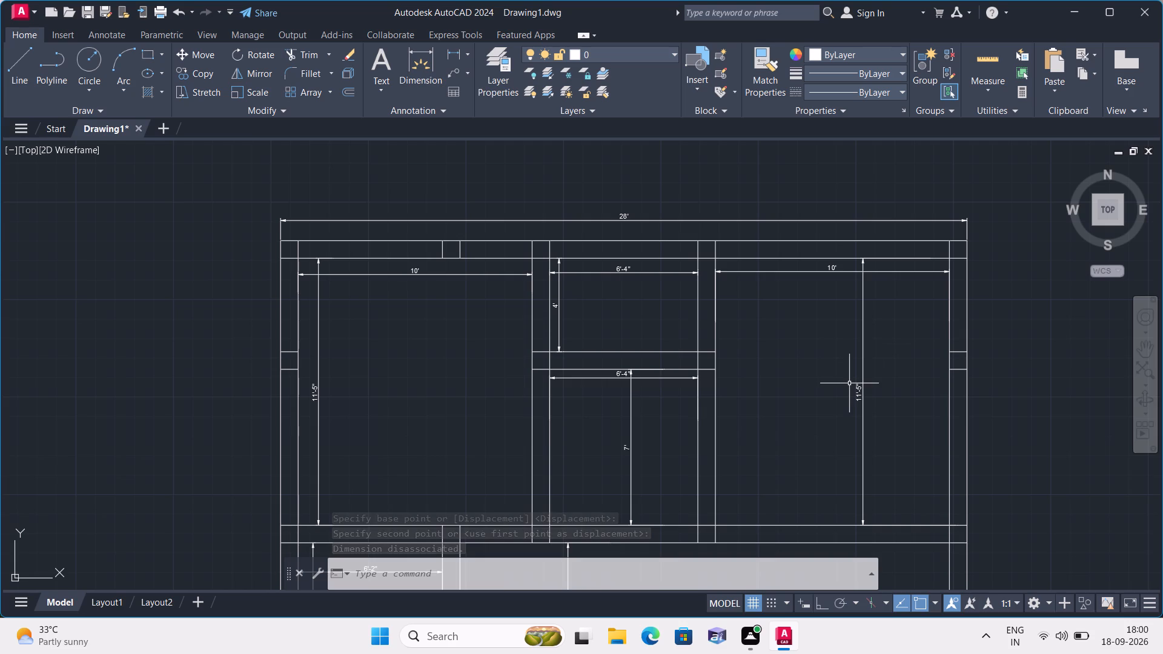
# Move the 5'-7" height dimension of the lower-middle room sideways, closer to that room's right wall.
pyautogui.scroll(-1, 857, 426)
pyautogui.moveTo(829, 447); pyautogui.dragTo(818, 429, button='middle')
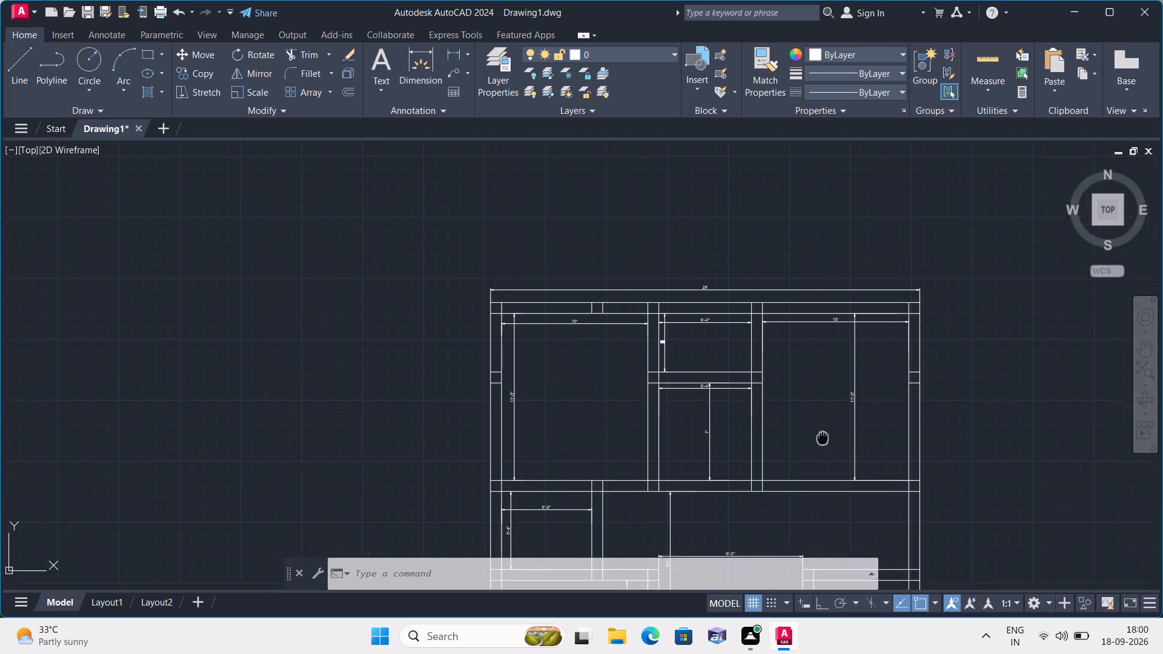
pyautogui.moveTo(818, 429); pyautogui.dragTo(789, 311, button='middle')
pyautogui.moveTo(684, 462); pyautogui.dragTo(680, 405, button='middle')
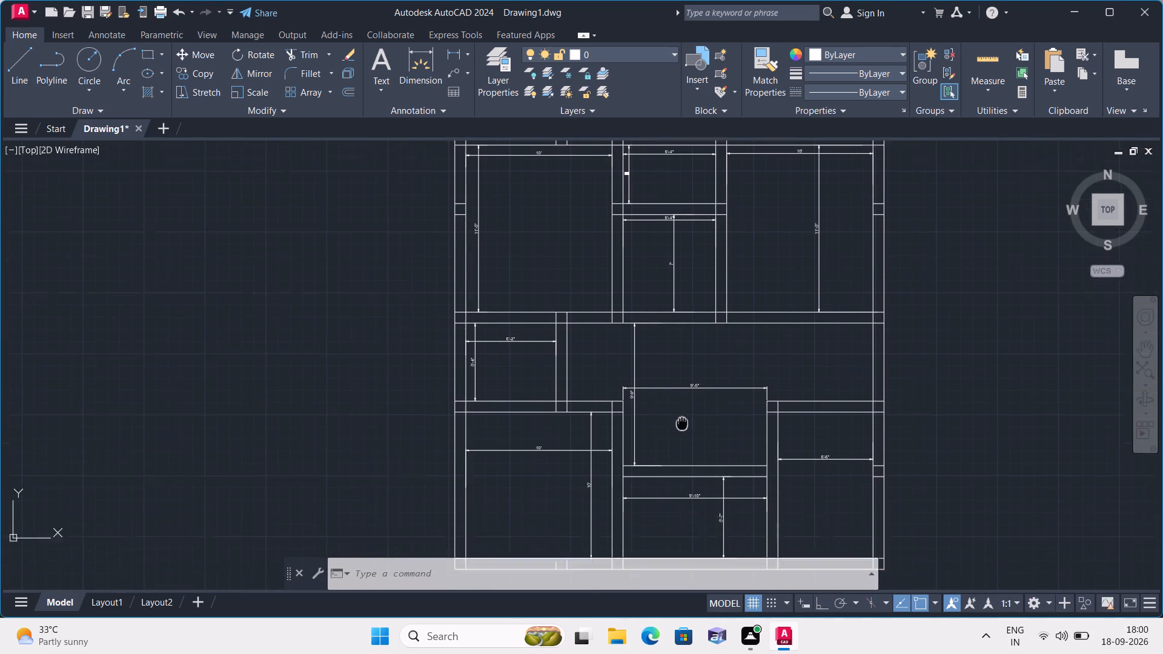
pyautogui.moveTo(680, 405); pyautogui.dragTo(666, 318, button='middle')
pyautogui.scroll(1, 732, 382)
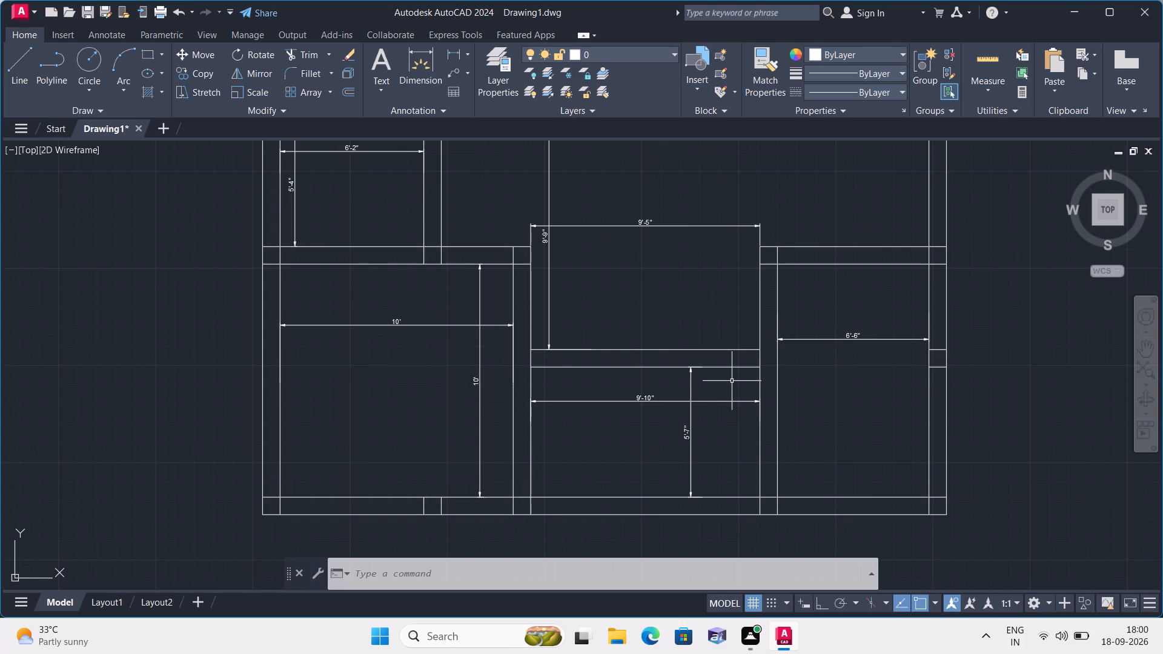
pyautogui.click(692, 432)
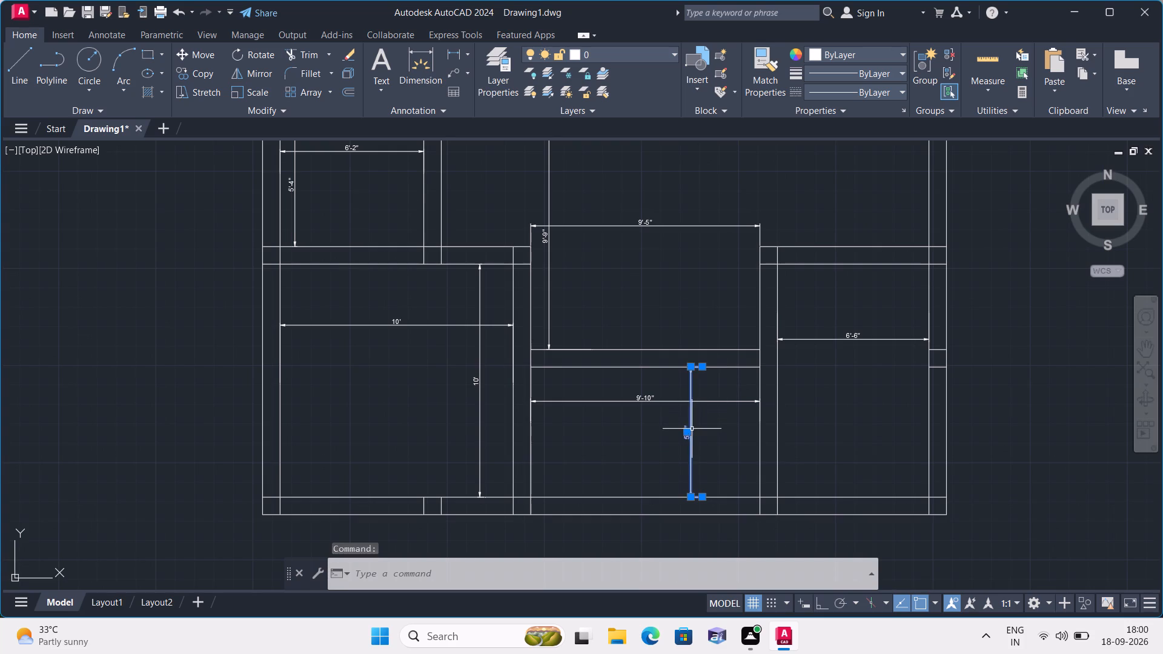
pyautogui.click(195, 54)
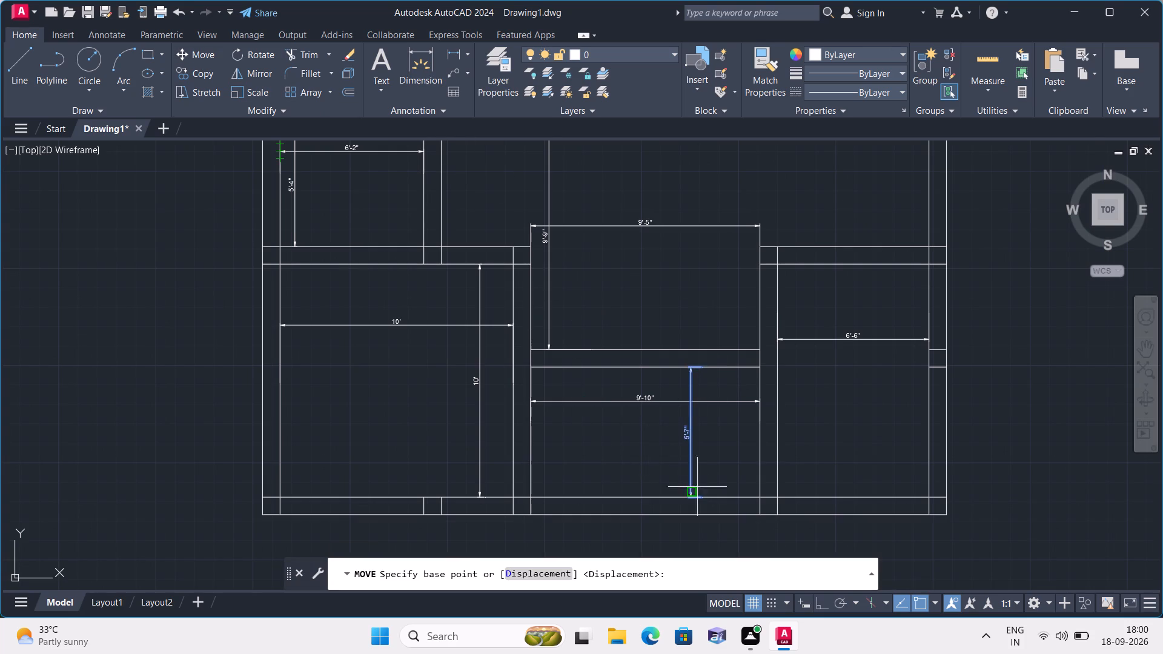
pyautogui.scroll(2, 695, 492)
pyautogui.click(707, 507)
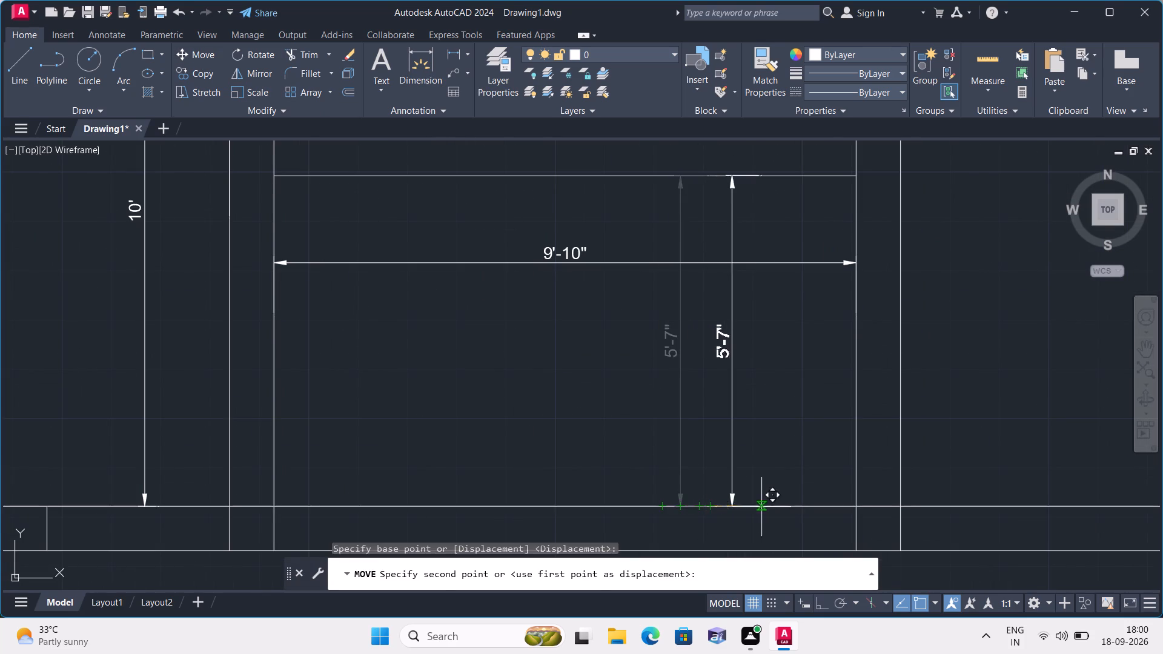
pyautogui.click(833, 507)
pyautogui.scroll(-3, 755, 463)
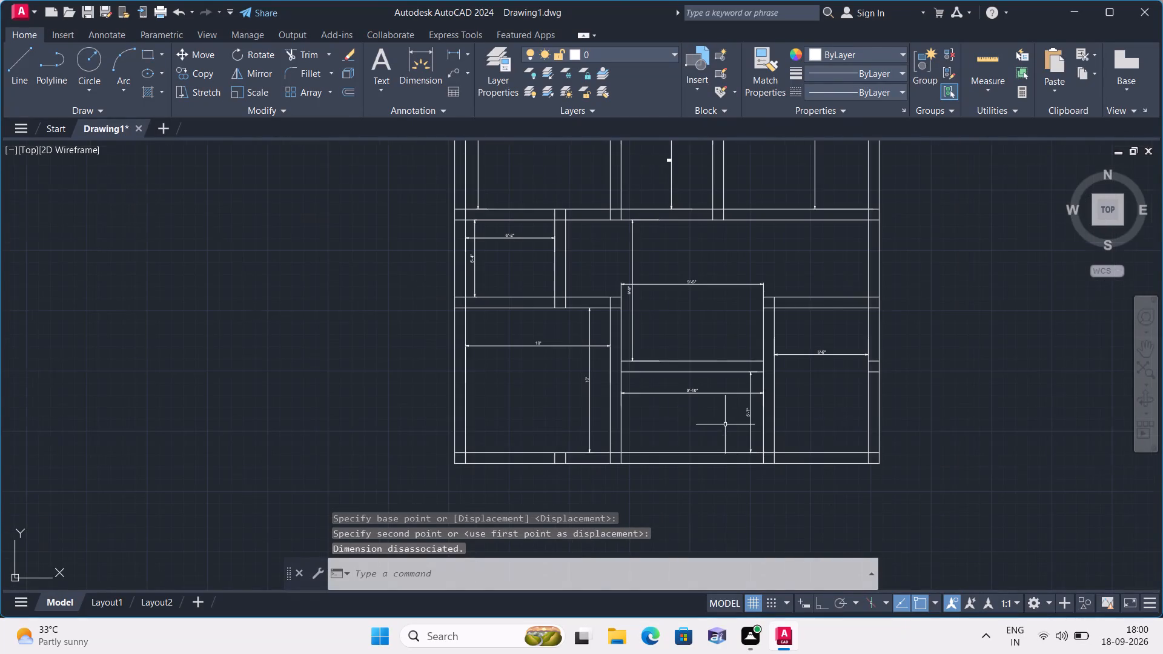
# Select all similar dimensions in the plan, starting from the 9'-10" width dimension, and set their text height to 6".
pyautogui.scroll(2, 671, 400)
pyautogui.click(754, 405)
pyautogui.click(689, 377)
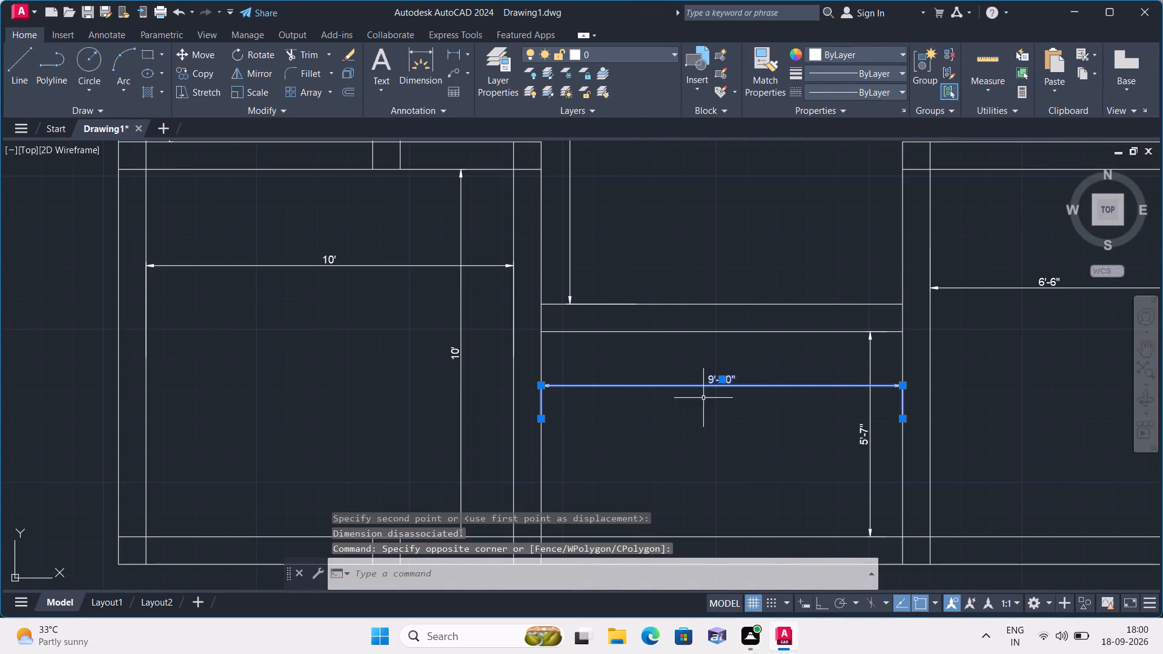
pyautogui.rightClick(743, 213)
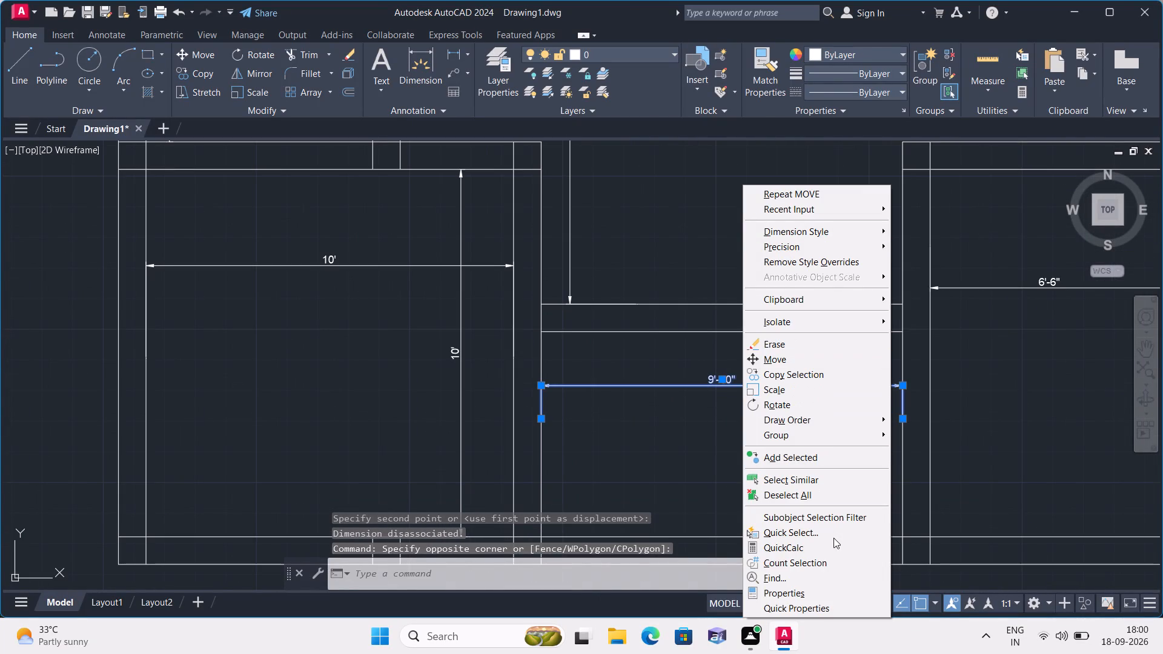
pyautogui.click(825, 483)
pyautogui.rightClick(729, 224)
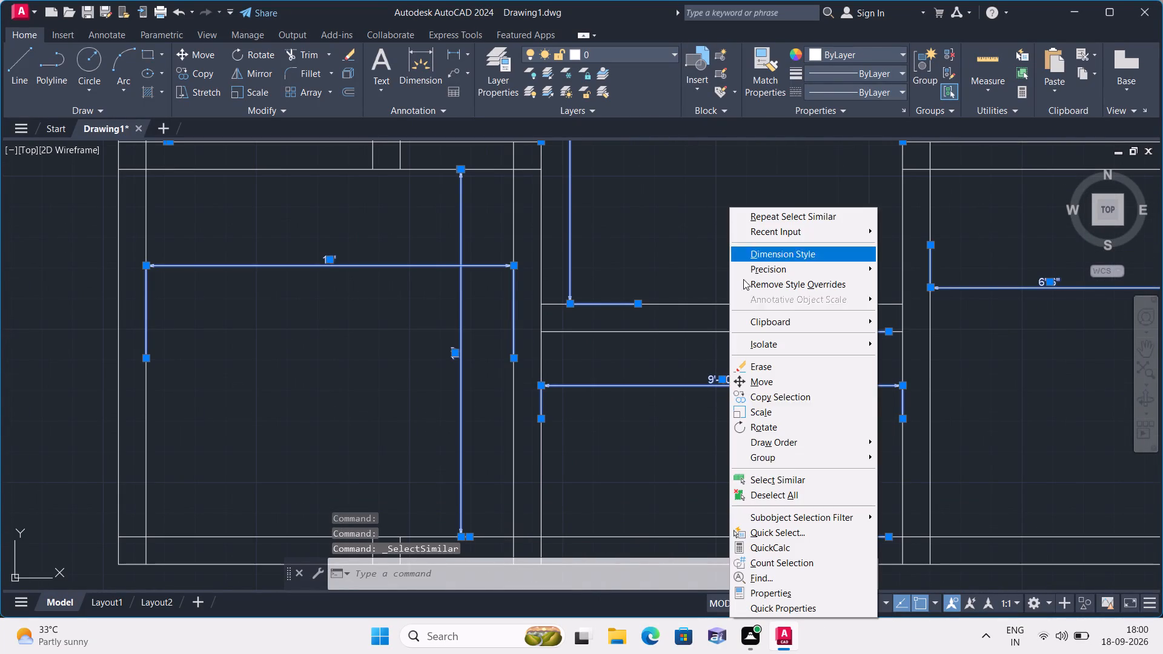
pyautogui.click(841, 593)
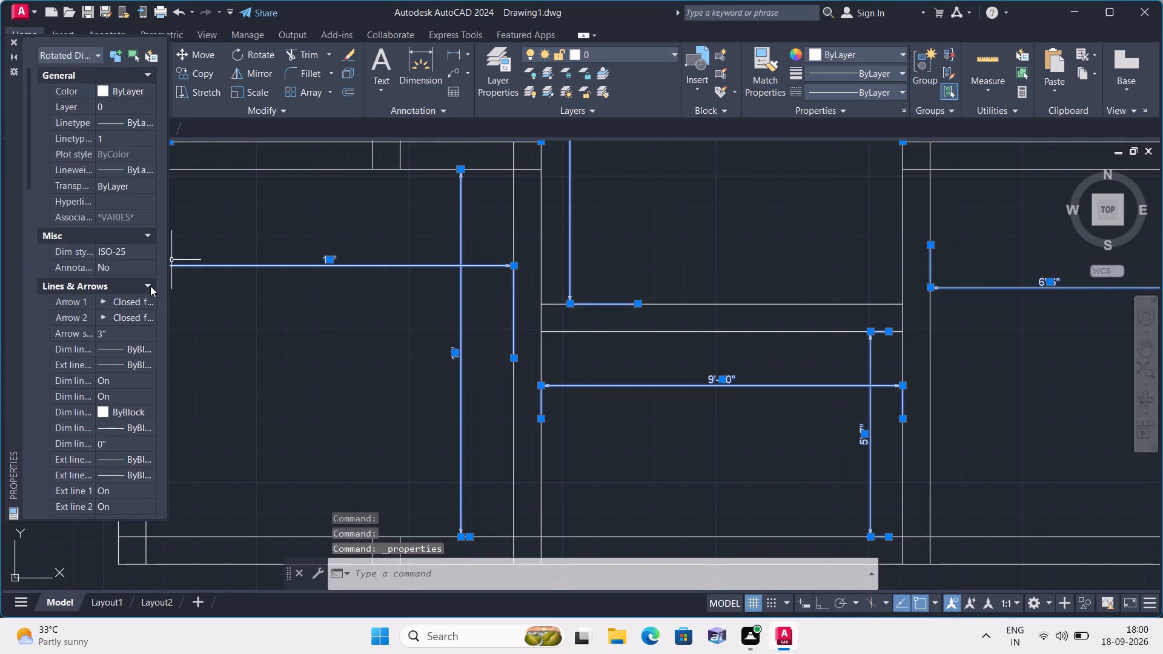
pyautogui.scroll(-4, 131, 357)
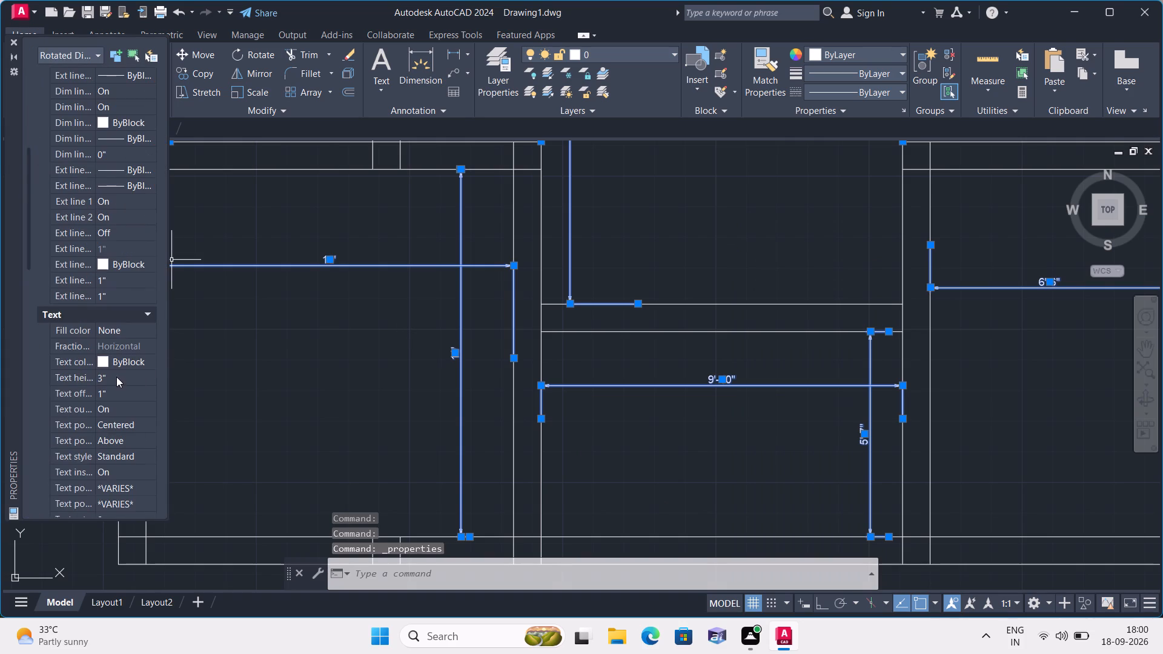
pyautogui.click(116, 377)
pyautogui.press('BackSpace')
pyautogui.write('6"')
pyautogui.click(275, 348)
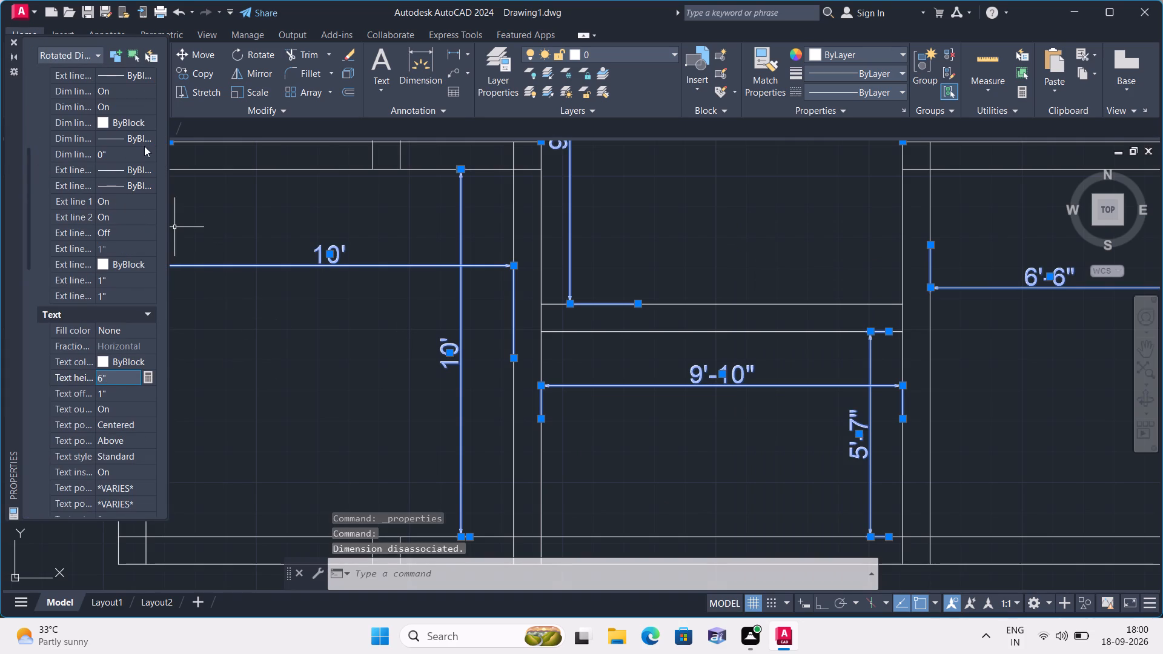
pyautogui.click(9, 39)
pyautogui.scroll(-2, 220, 307)
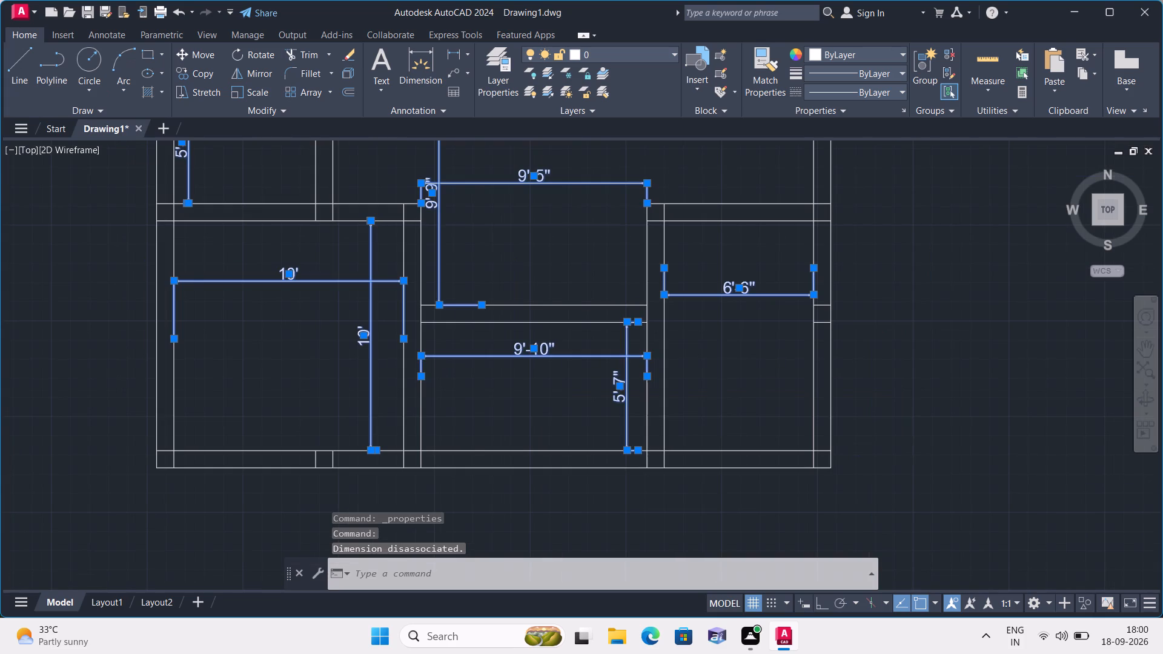
pyautogui.press('Escape')
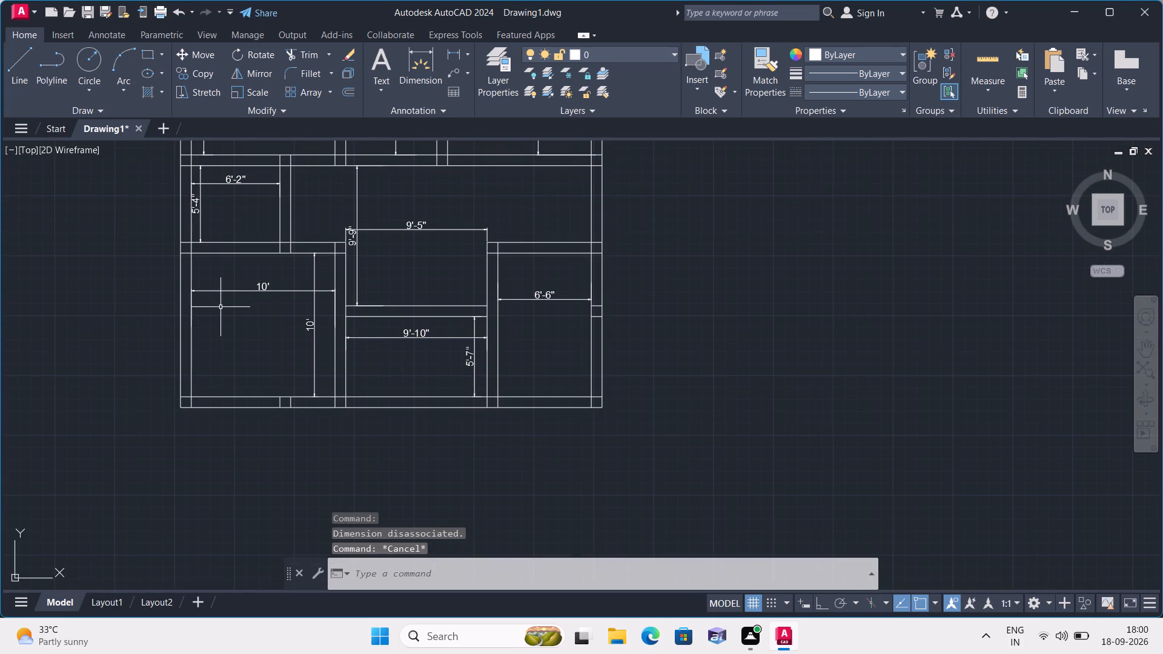
# Add a vertical linear dimension for the plan's overall outer depth, from upper-left to lower-left outer corner, placed outside the left wall.
pyautogui.scroll(-2, 224, 299)
pyautogui.moveTo(308, 251); pyautogui.dragTo(320, 272, button='middle')
pyautogui.scroll(2, 296, 218)
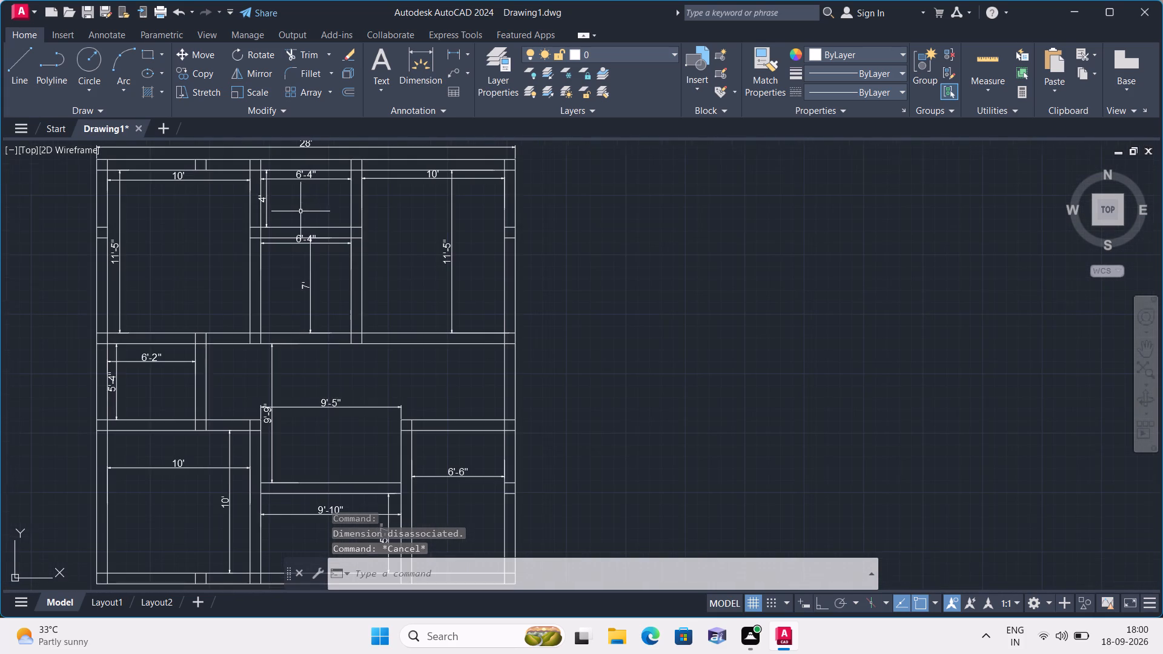
pyautogui.moveTo(374, 309); pyautogui.dragTo(479, 444, button='middle')
pyautogui.scroll(3, 366, 254)
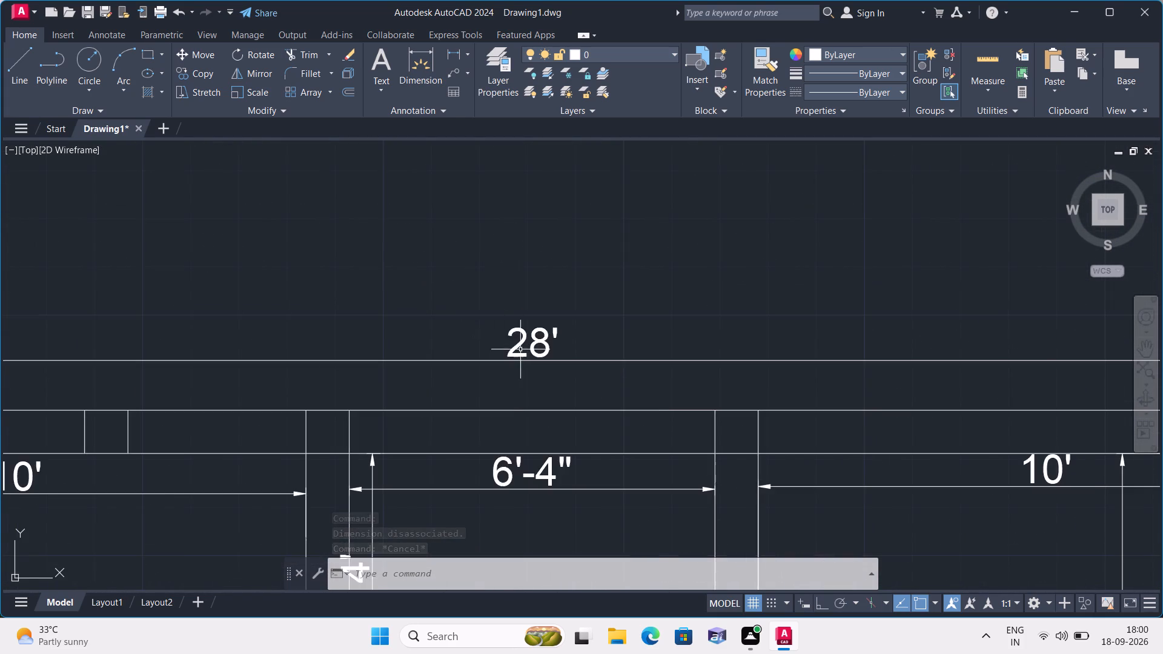
pyautogui.scroll(-2, 515, 335)
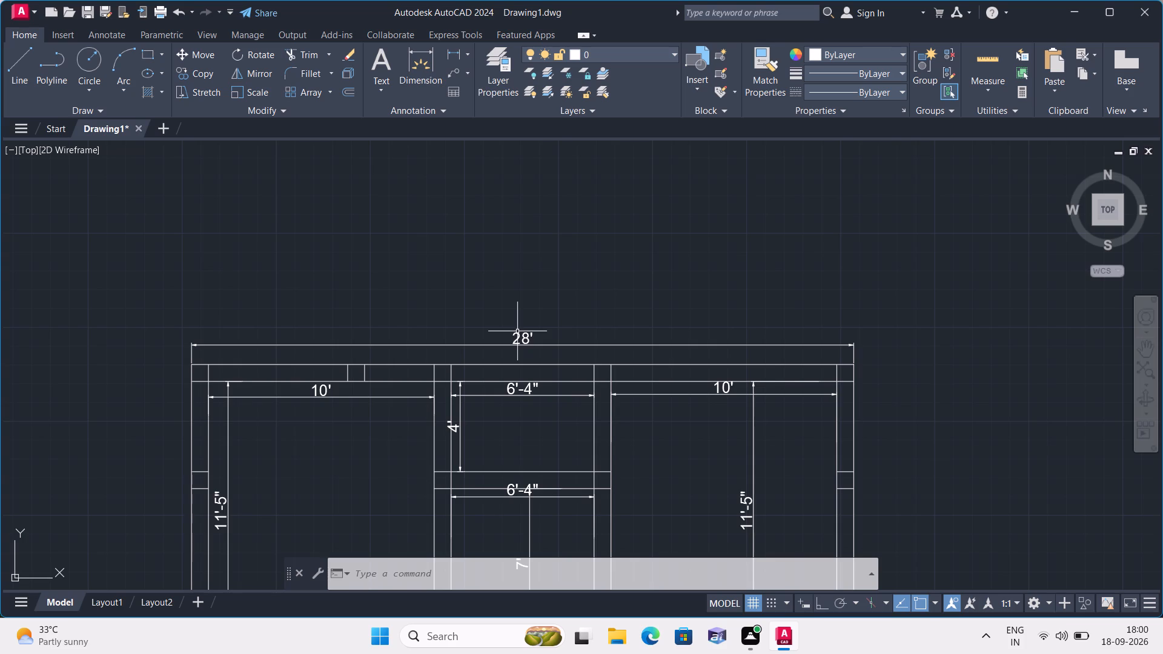
pyautogui.scroll(-1, 571, 256)
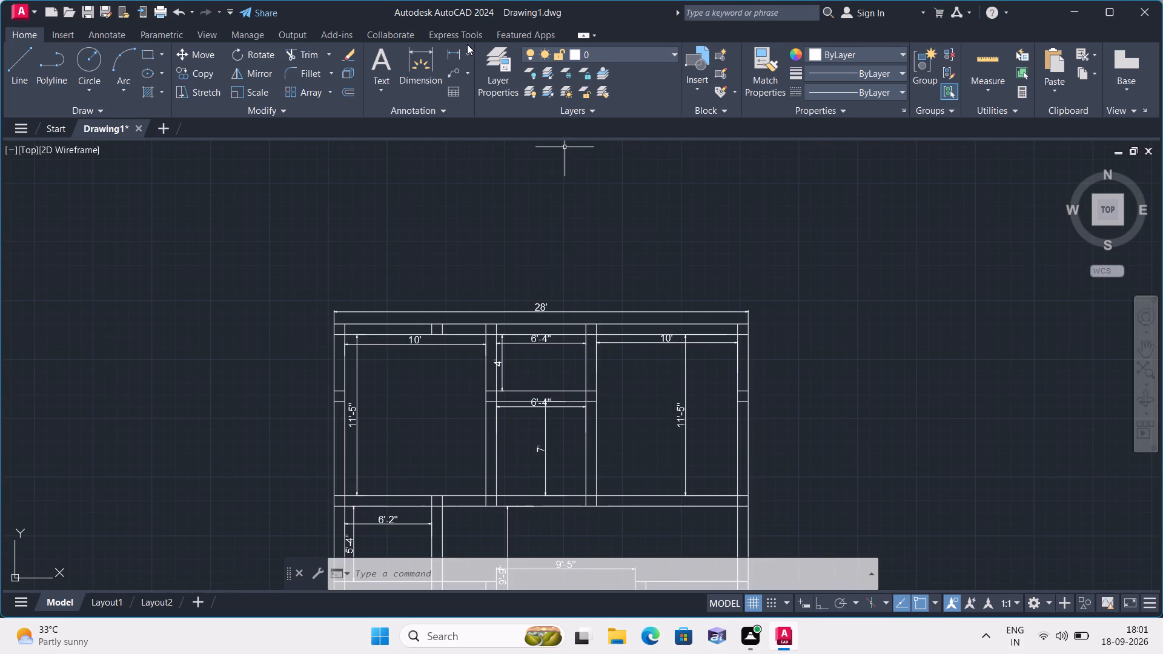
pyautogui.click(467, 44)
pyautogui.click(467, 47)
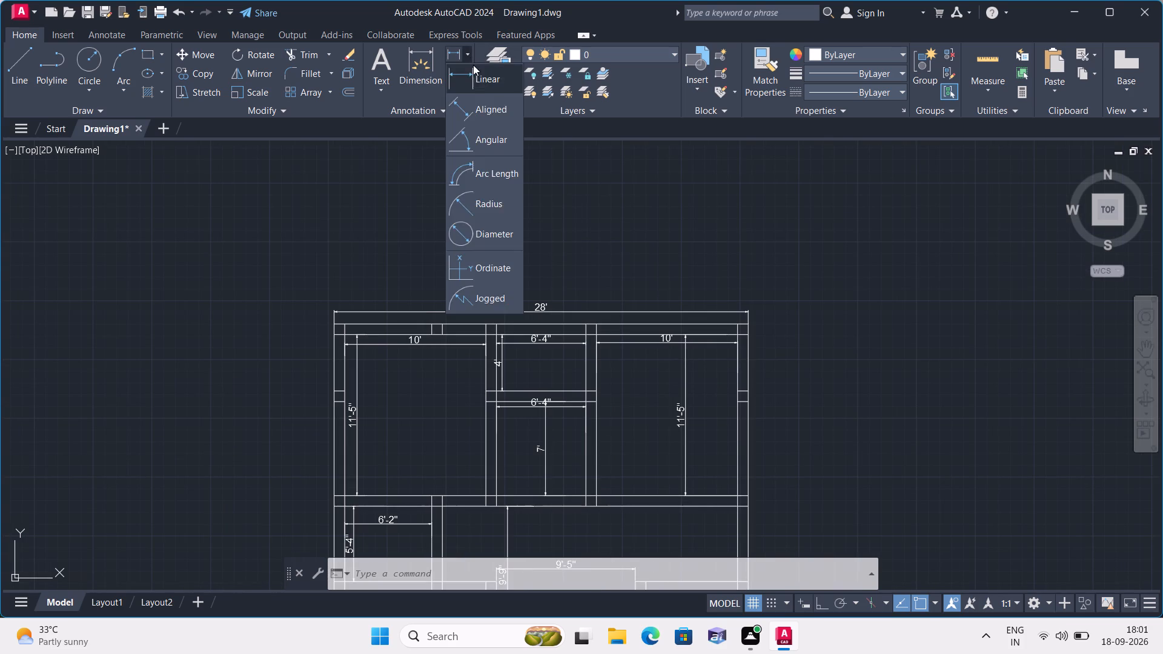
pyautogui.click(479, 81)
pyautogui.moveTo(420, 292); pyautogui.dragTo(466, 183, button='middle')
pyautogui.scroll(-1, 459, 192)
pyautogui.scroll(2, 370, 234)
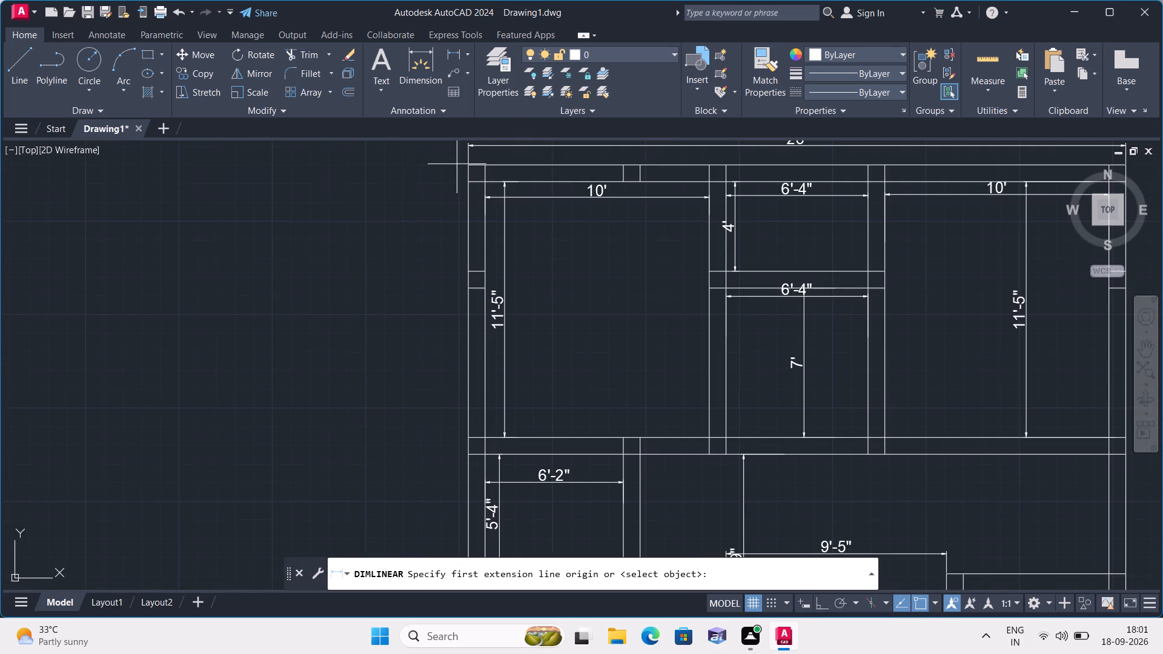
pyautogui.click(471, 164)
pyautogui.moveTo(419, 324); pyautogui.dragTo(364, 105, button='middle')
pyautogui.scroll(-1, 364, 105)
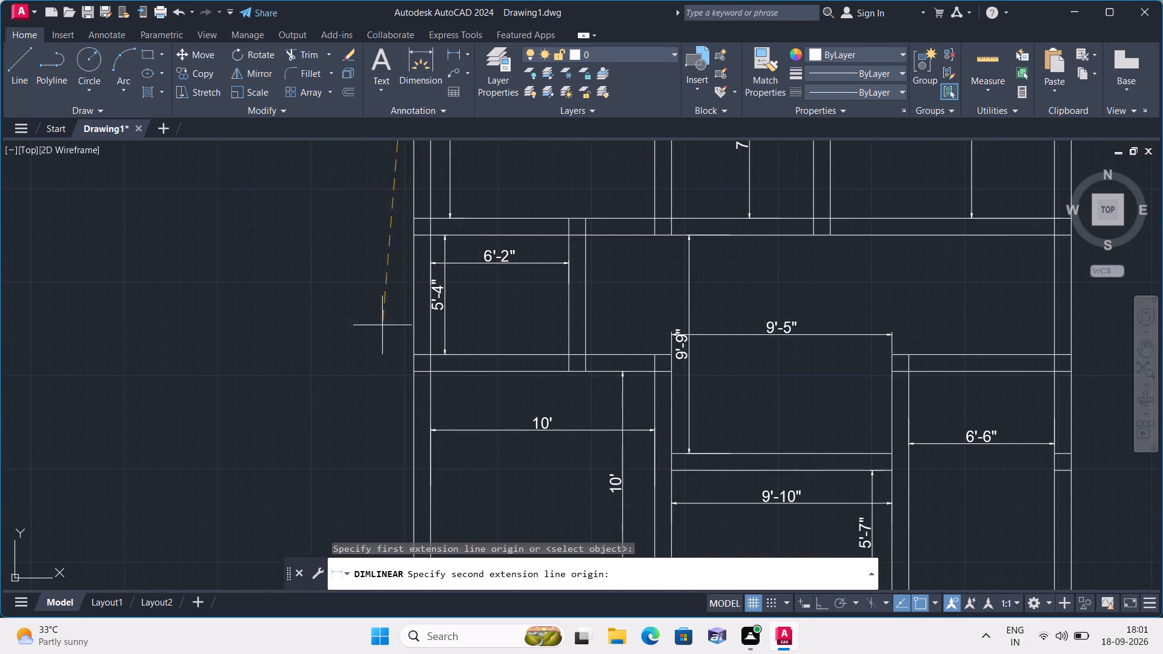
pyautogui.moveTo(380, 344); pyautogui.dragTo(386, 188, button='middle')
pyautogui.scroll(-1, 386, 188)
pyautogui.scroll(2, 406, 360)
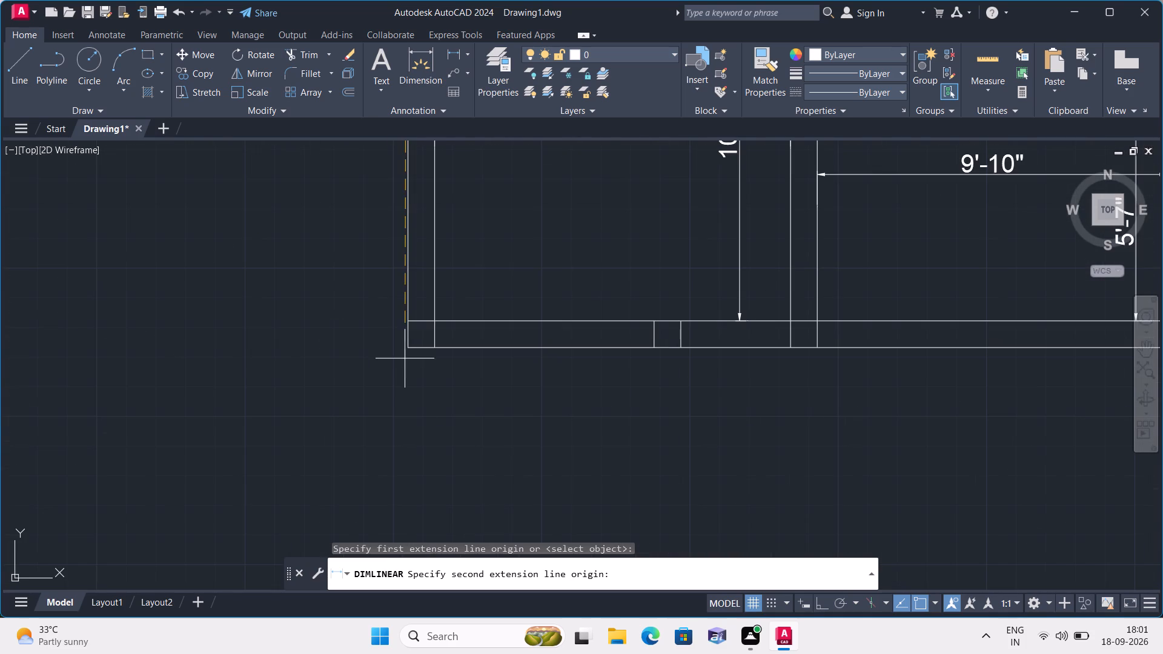
pyautogui.click(405, 349)
pyautogui.moveTo(360, 328); pyautogui.dragTo(409, 507, button='middle')
pyautogui.click(390, 466)
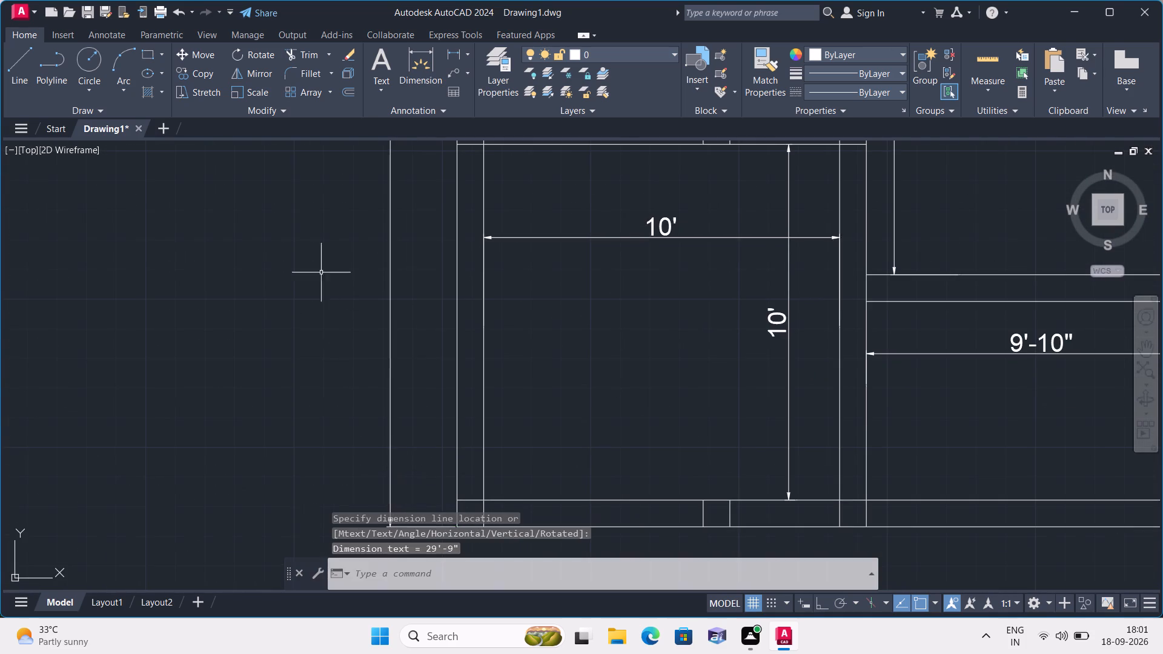
# Override the text of the overall depth dimension outside the left wall with 28'-5".
pyautogui.scroll(-1, 321, 232)
pyautogui.moveTo(321, 231); pyautogui.dragTo(402, 463, button='middle')
pyautogui.scroll(3, 409, 334)
pyautogui.scroll(1, 526, 274)
pyautogui.tripleClick(533, 260)
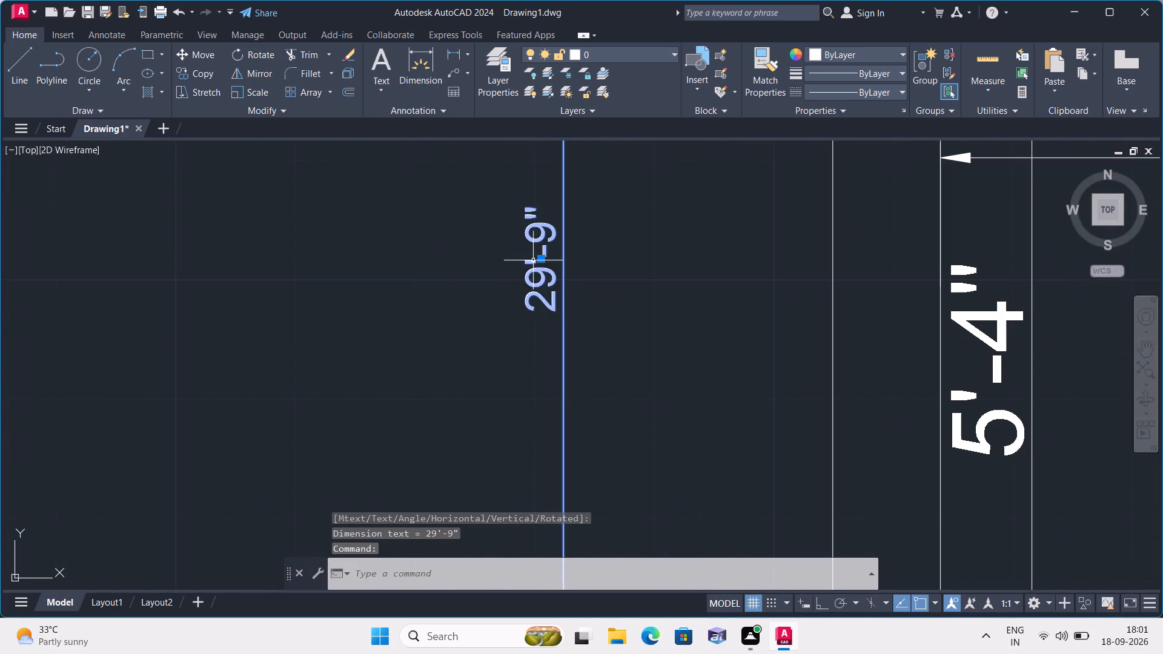
pyautogui.press('BackSpace')
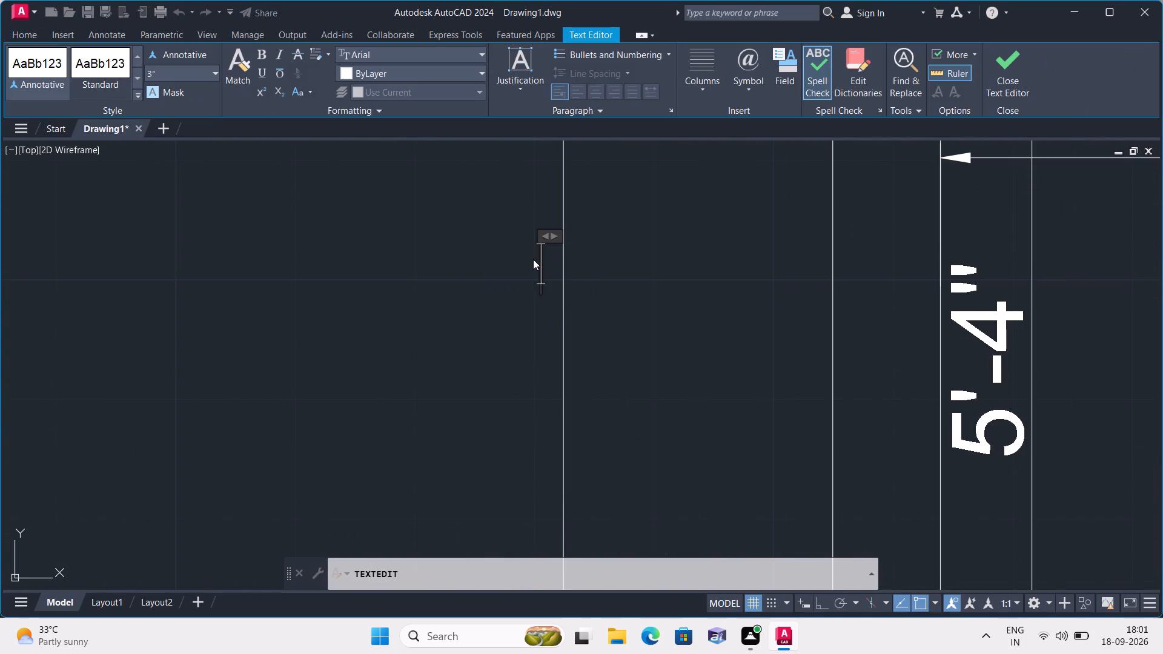
pyautogui.write('28')
pyautogui.press("'")
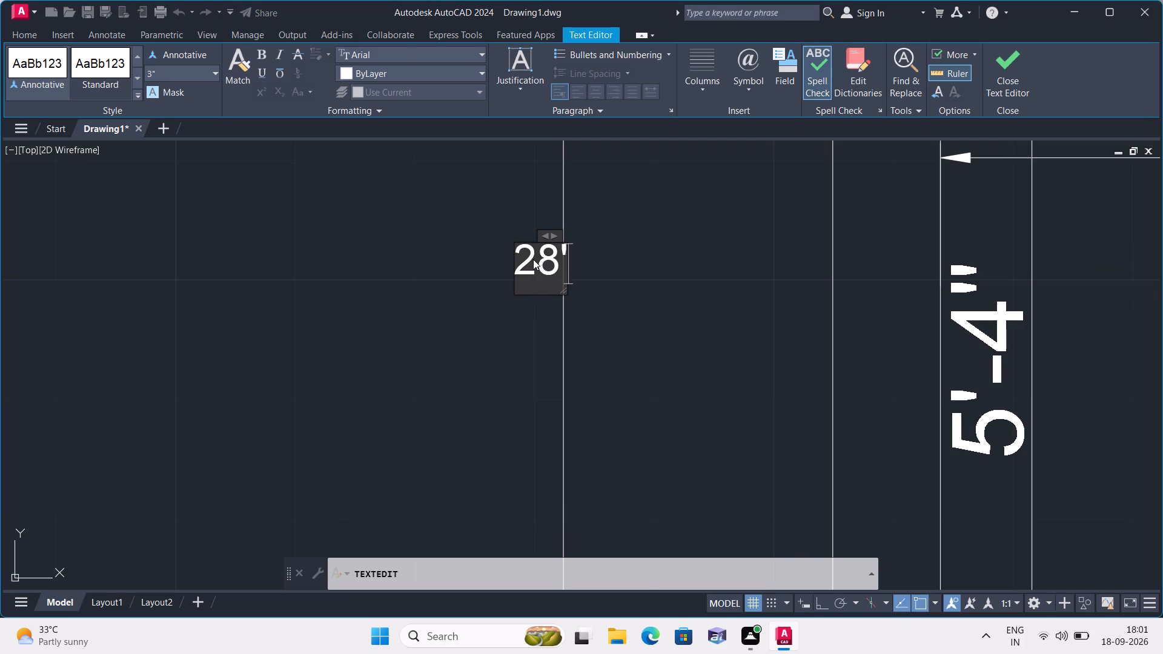
pyautogui.write('-5"')
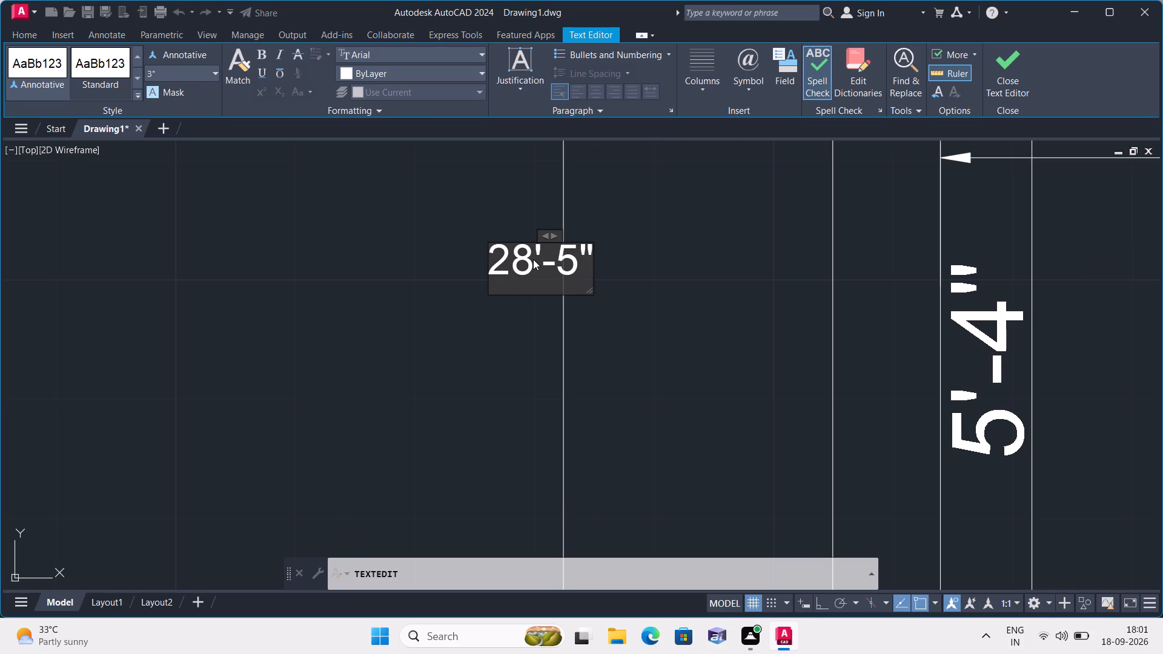
pyautogui.click(474, 366)
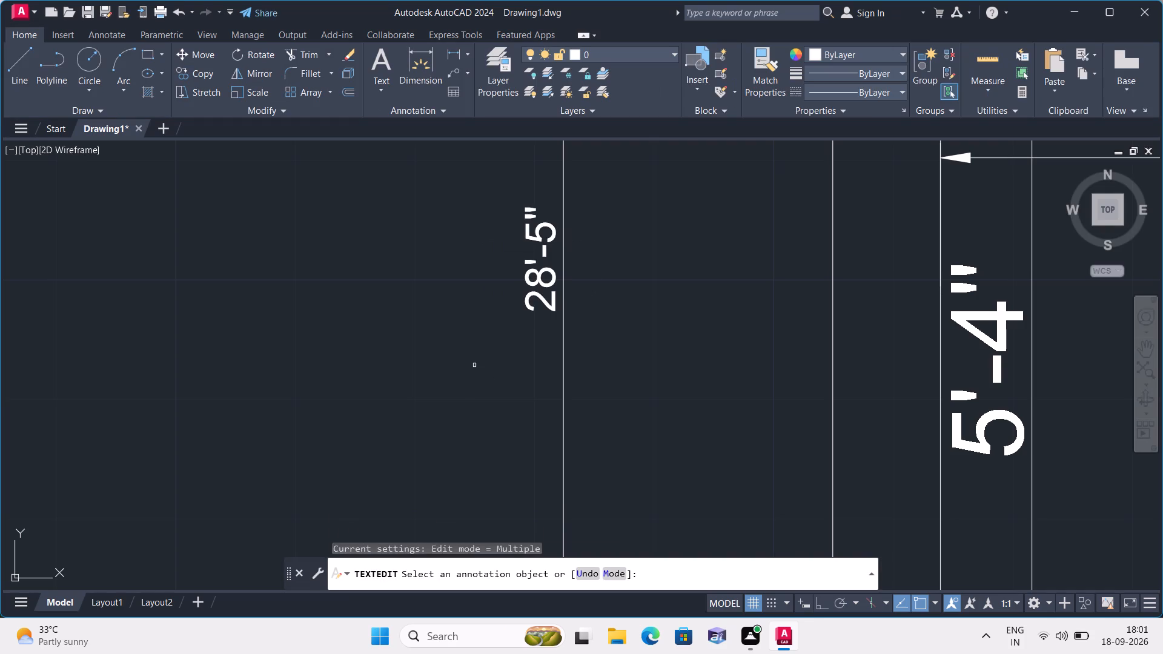
pyautogui.press('Escape')
# Set the text height of the overall 28'-5" depth and overall 28' width dimensions to 6".
pyautogui.scroll(-4, 474, 365)
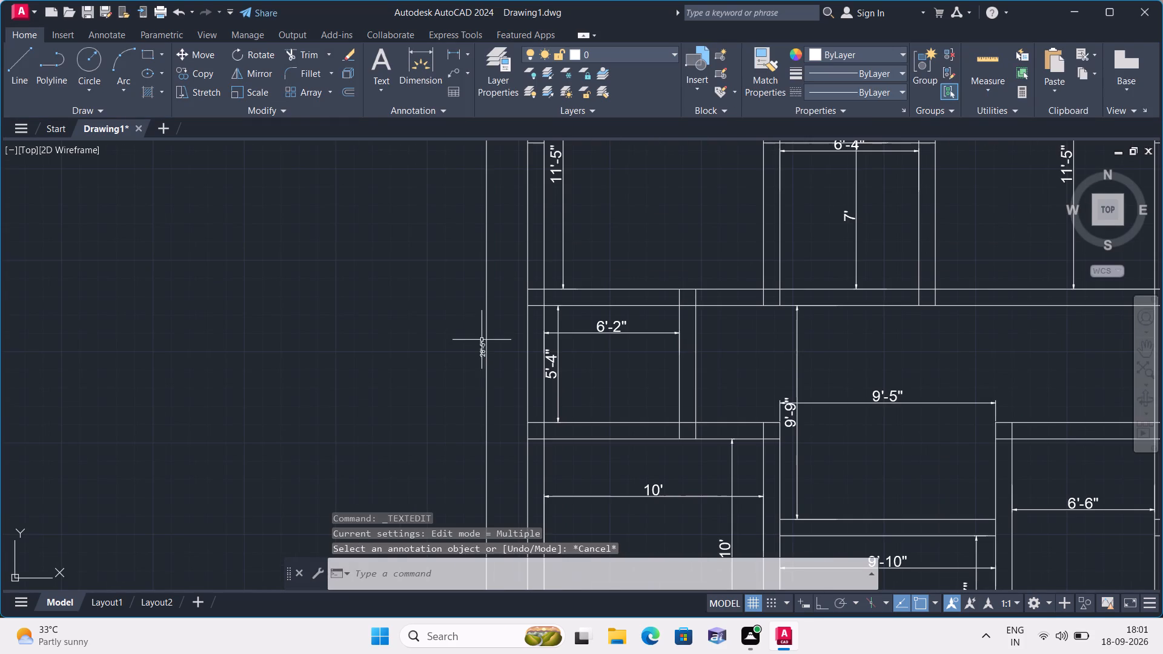
pyautogui.click(485, 343)
pyautogui.moveTo(422, 280); pyautogui.dragTo(382, 578, button='middle')
pyautogui.scroll(-2, 382, 578)
pyautogui.scroll(1, 680, 418)
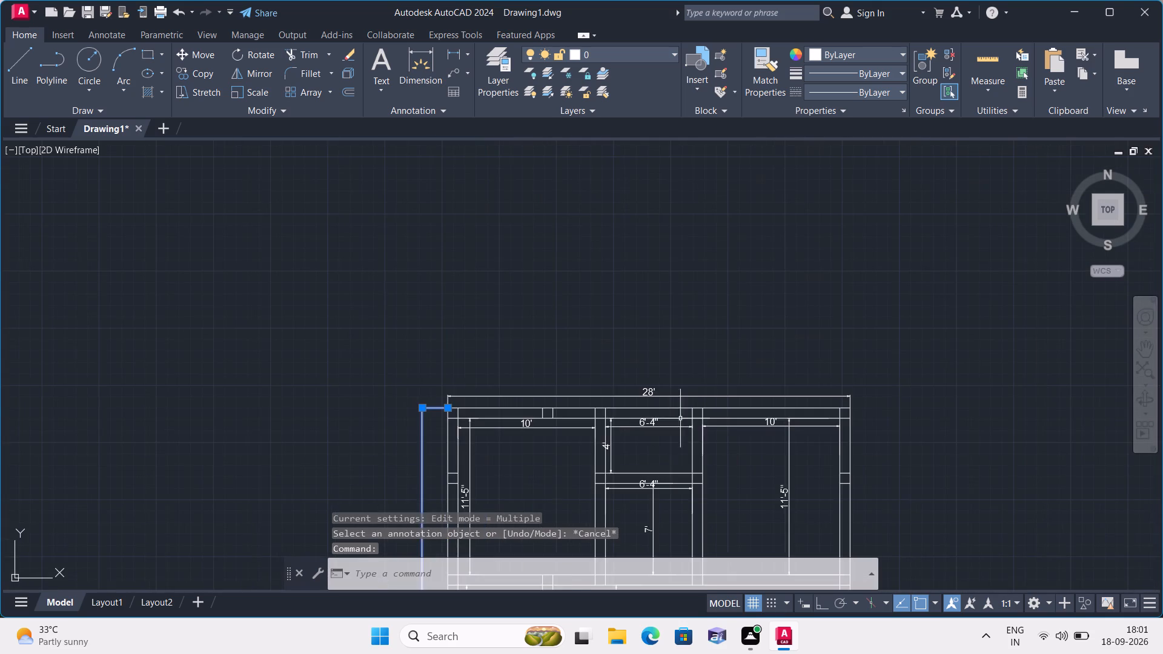
pyautogui.scroll(1, 680, 418)
pyautogui.click(596, 358)
pyautogui.rightClick(593, 281)
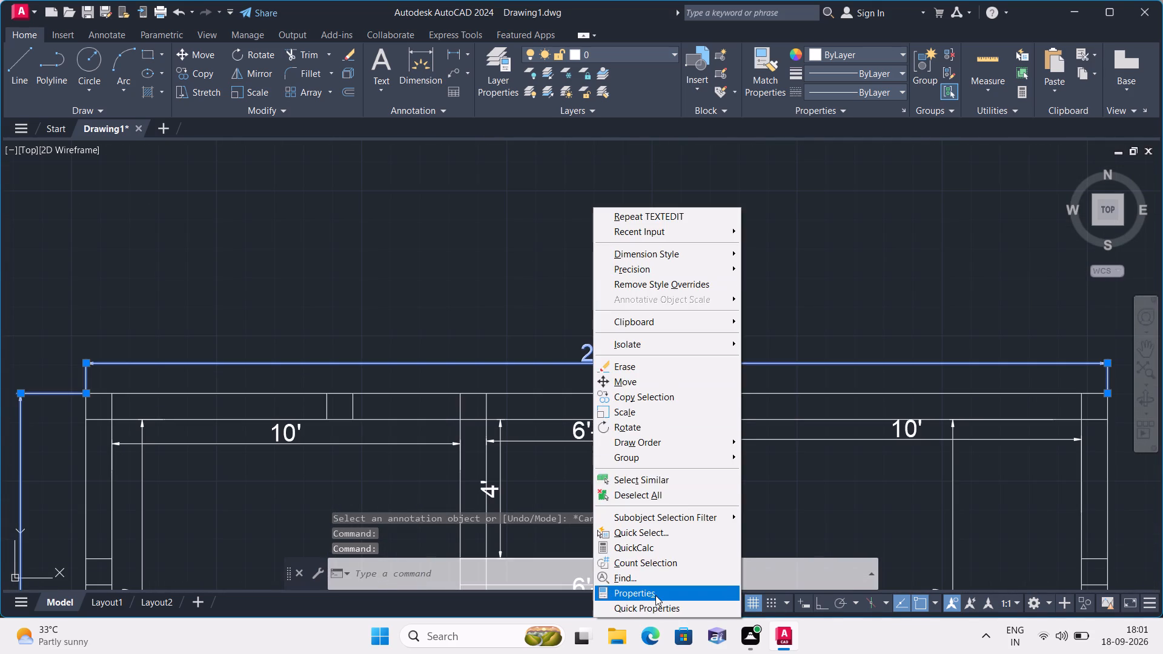
pyautogui.click(655, 595)
pyautogui.scroll(-3, 210, 339)
pyautogui.scroll(-2, 114, 361)
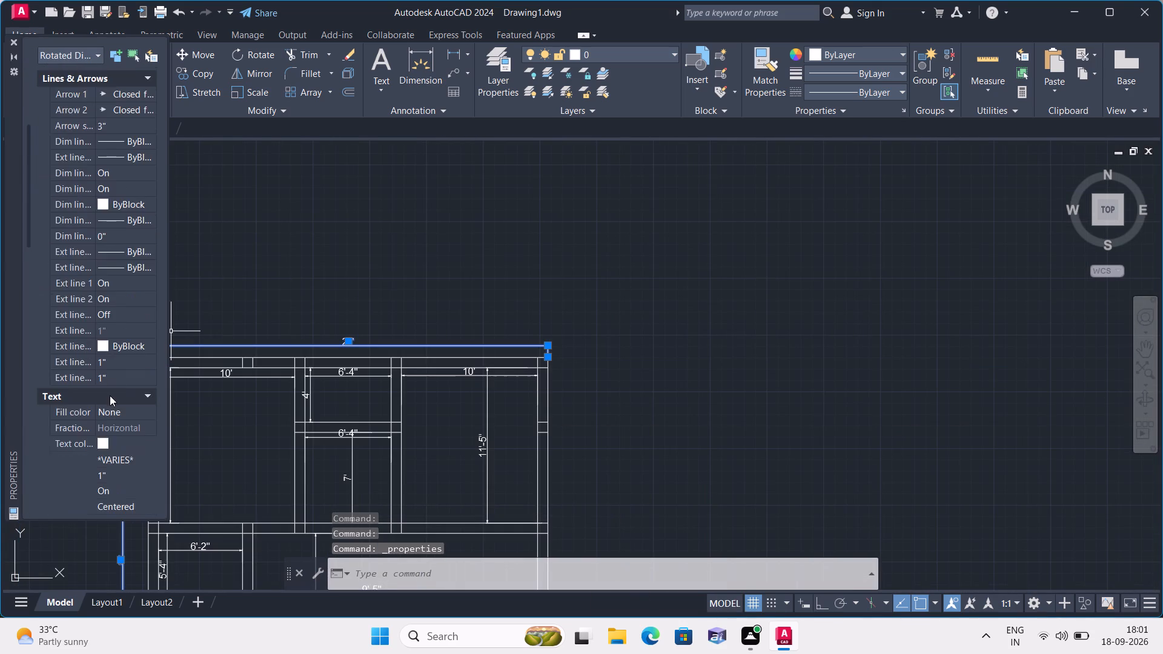
pyautogui.scroll(-1, 110, 409)
pyautogui.click(133, 374)
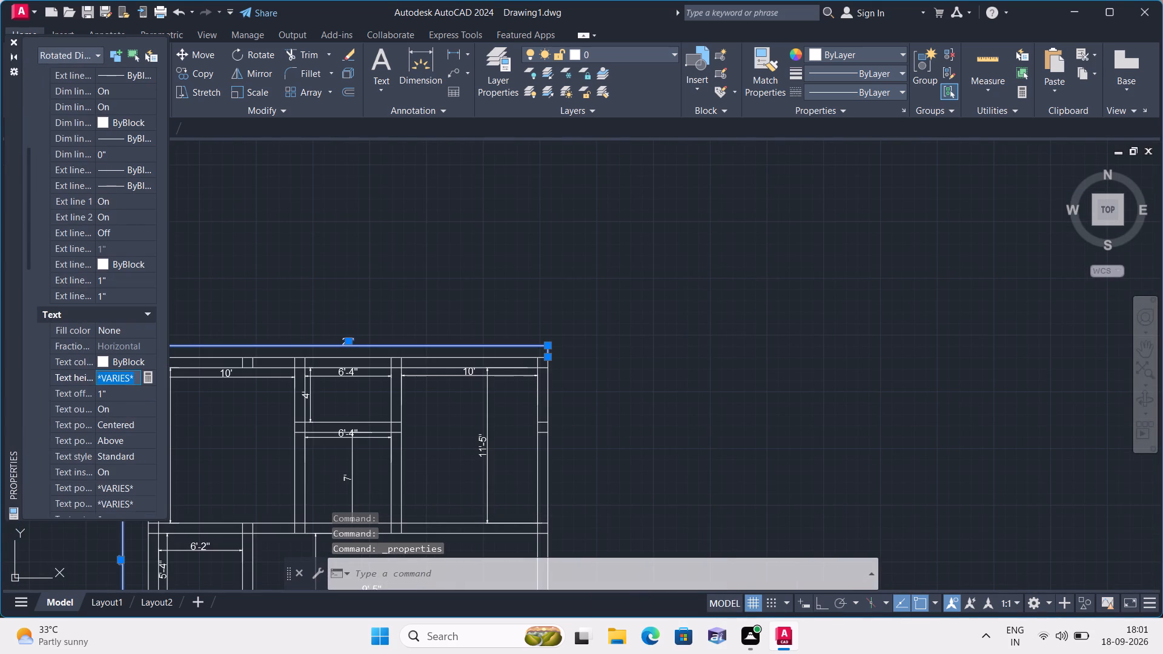
pyautogui.press('BackSpace')
pyautogui.write('6"')
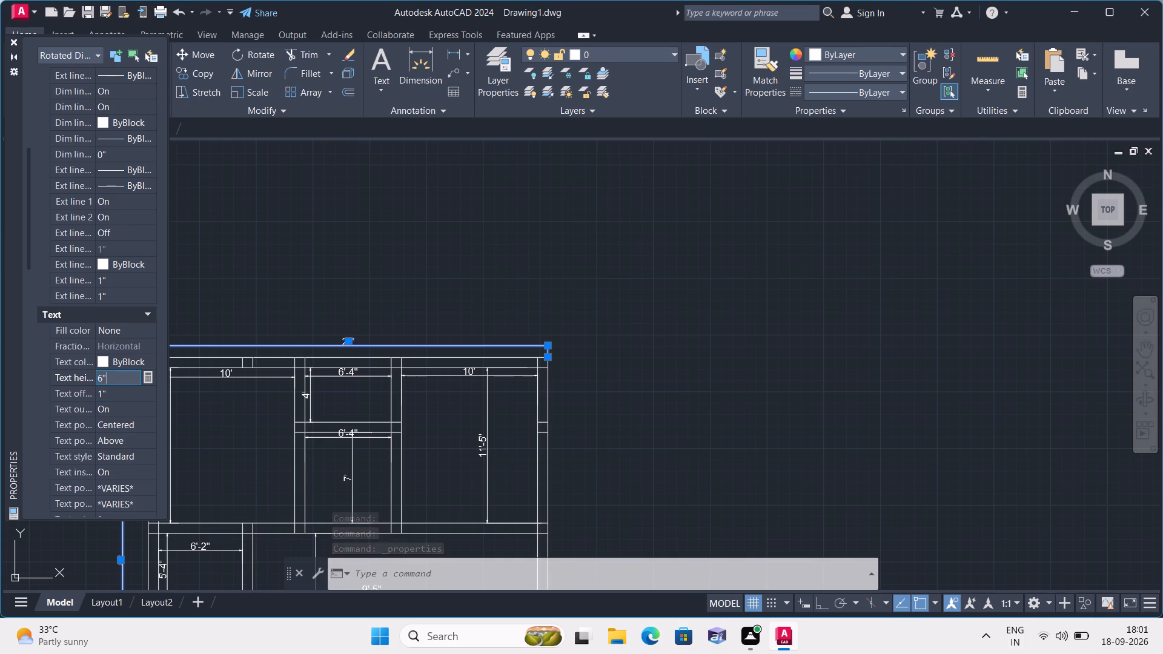
pyautogui.click(296, 220)
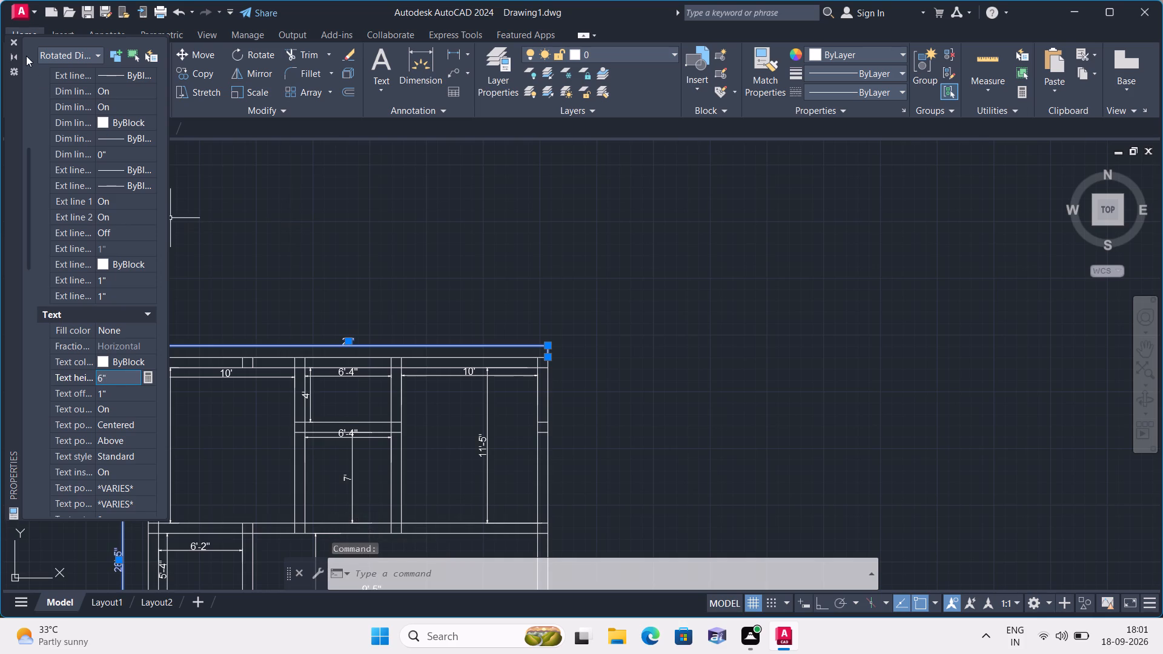
pyautogui.click(12, 38)
pyautogui.scroll(-1, 438, 256)
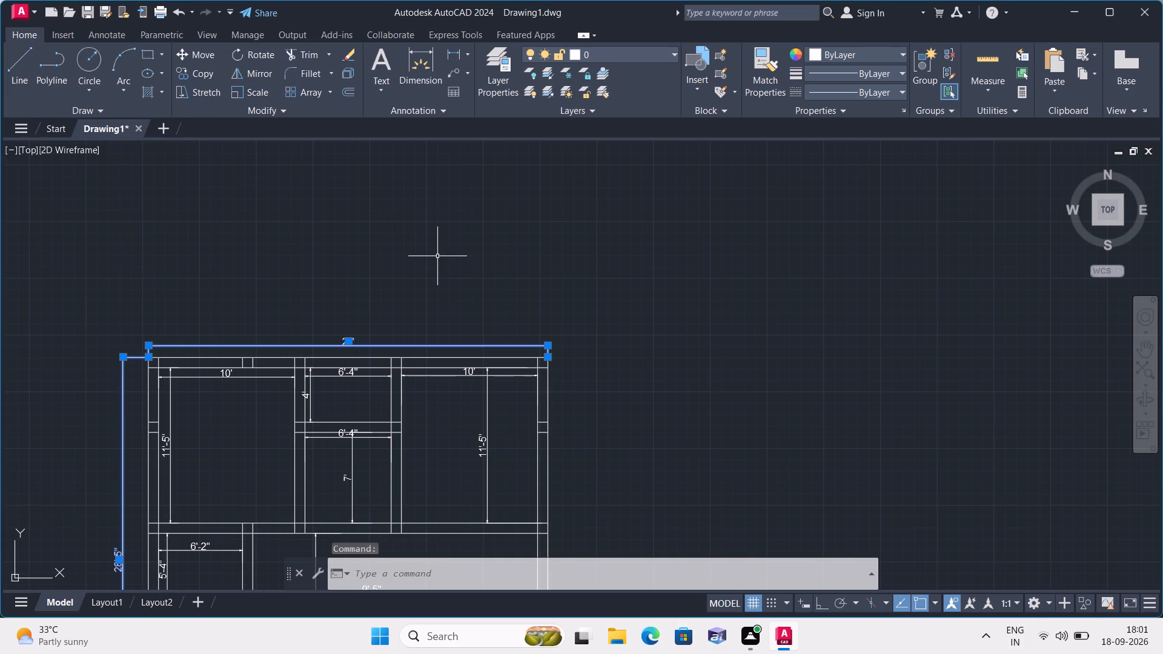
pyautogui.press('Escape')
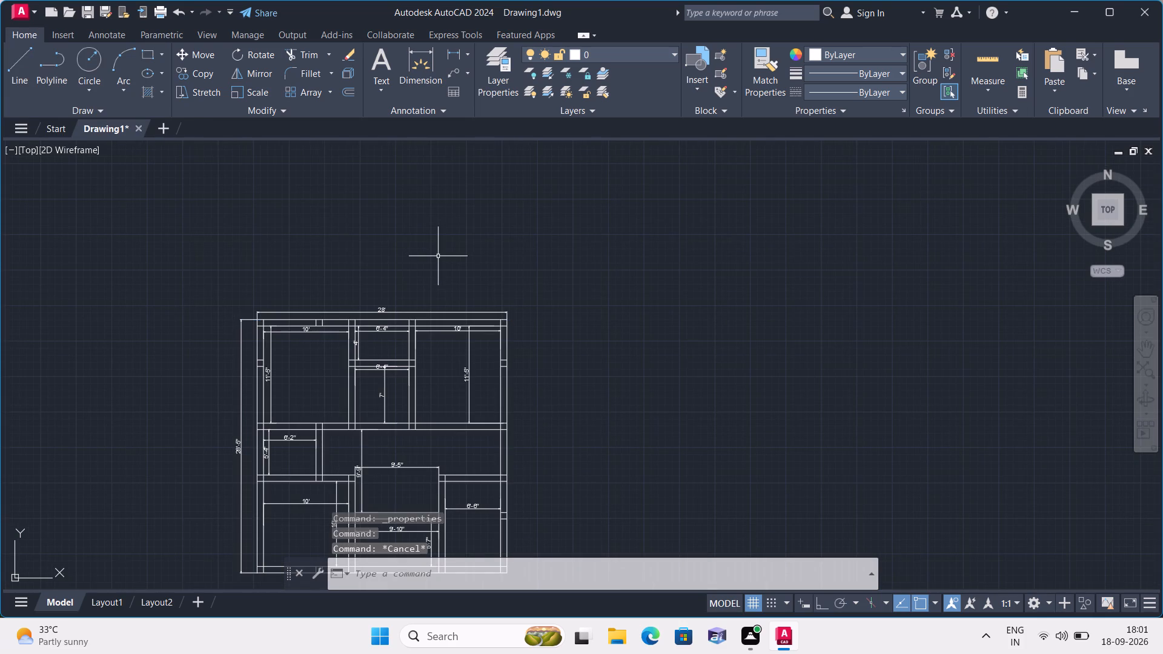
# Review the whole floor plan and the readability and placement of its room and overall dimensions.
pyautogui.scroll(2, 348, 348)
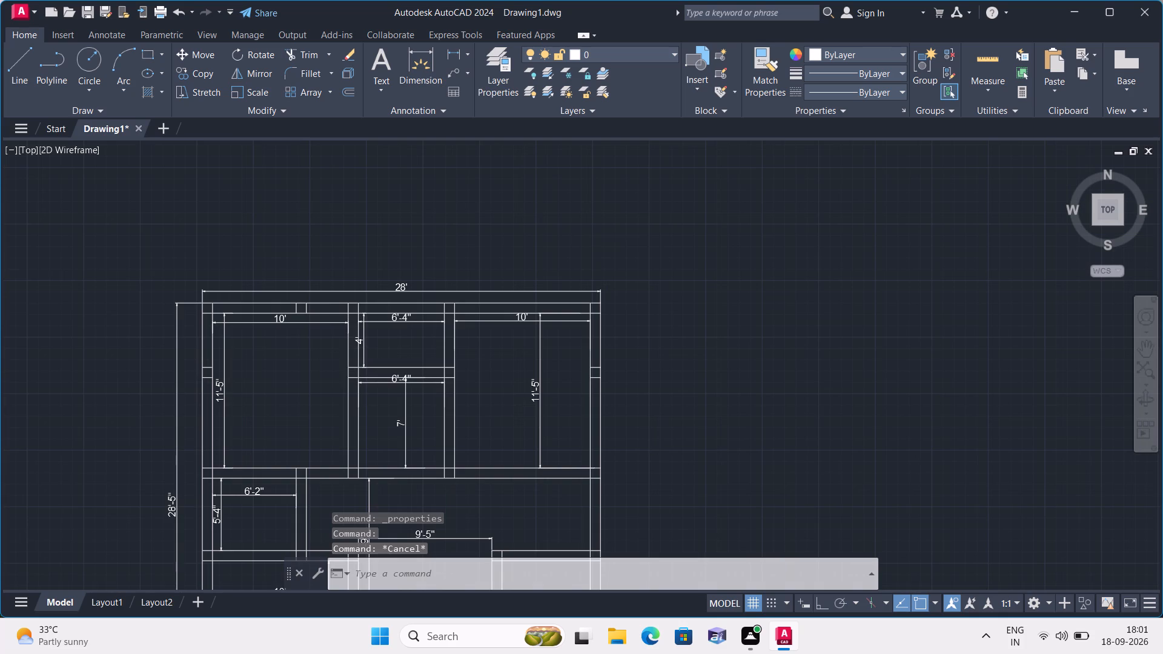
pyautogui.moveTo(318, 375); pyautogui.dragTo(346, 293, button='middle')
pyautogui.scroll(-1, 346, 293)
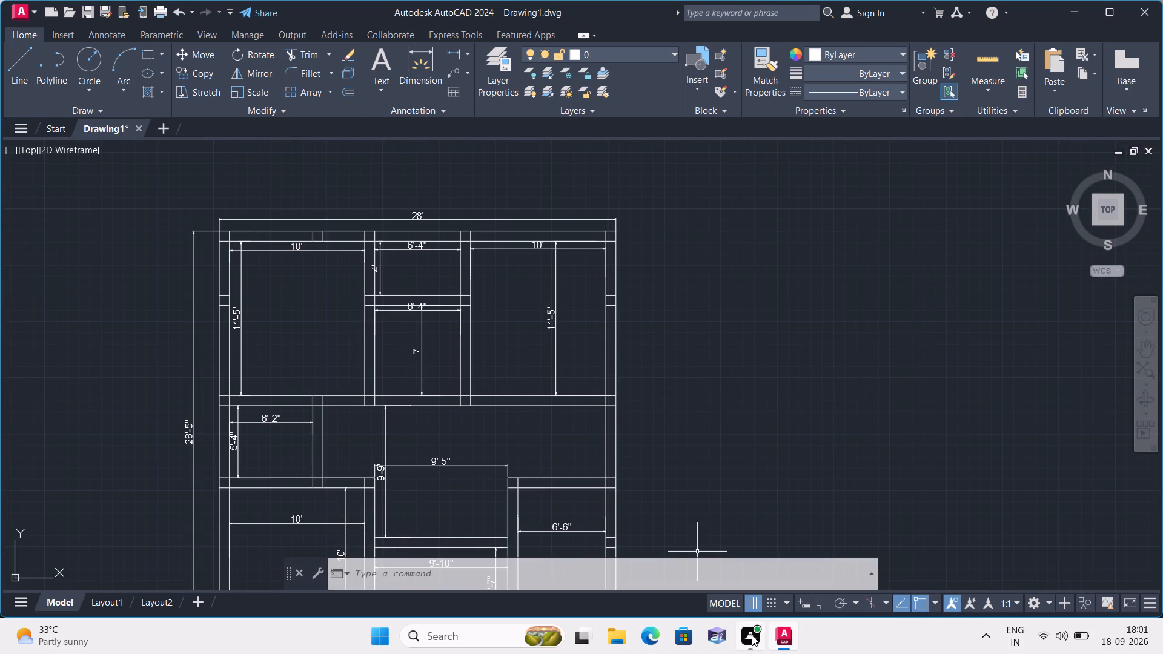
pyautogui.moveTo(689, 289); pyautogui.dragTo(700, 188, button='middle')
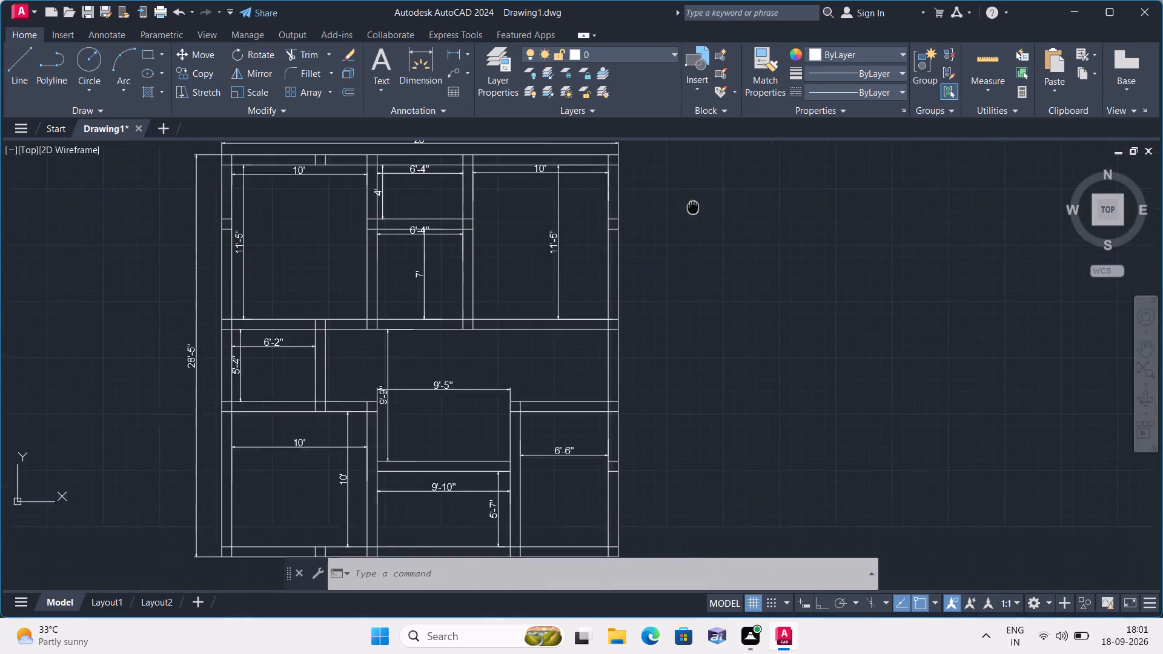
pyautogui.moveTo(700, 188); pyautogui.dragTo(707, 163, button='middle')
pyautogui.scroll(-2, 707, 163)
pyautogui.scroll(1, 707, 163)
pyautogui.scroll(-1, 707, 163)
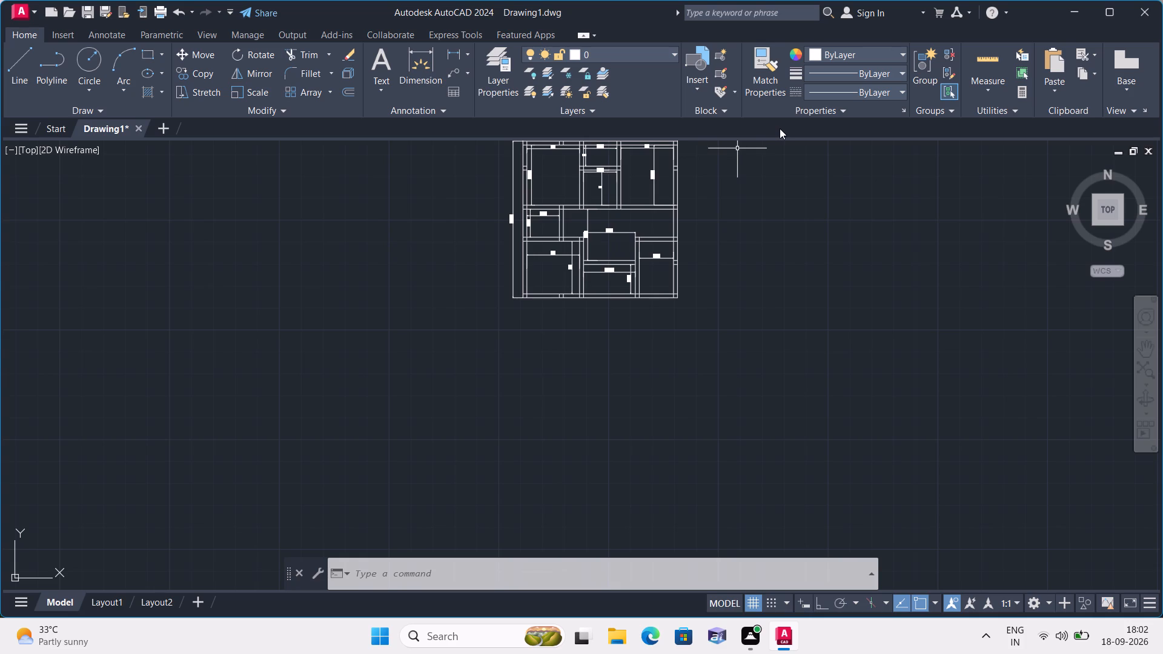
pyautogui.moveTo(552, 298); pyautogui.dragTo(539, 376, button='middle')
pyautogui.scroll(2, 535, 370)
pyautogui.moveTo(523, 267); pyautogui.dragTo(316, 435, button='middle')
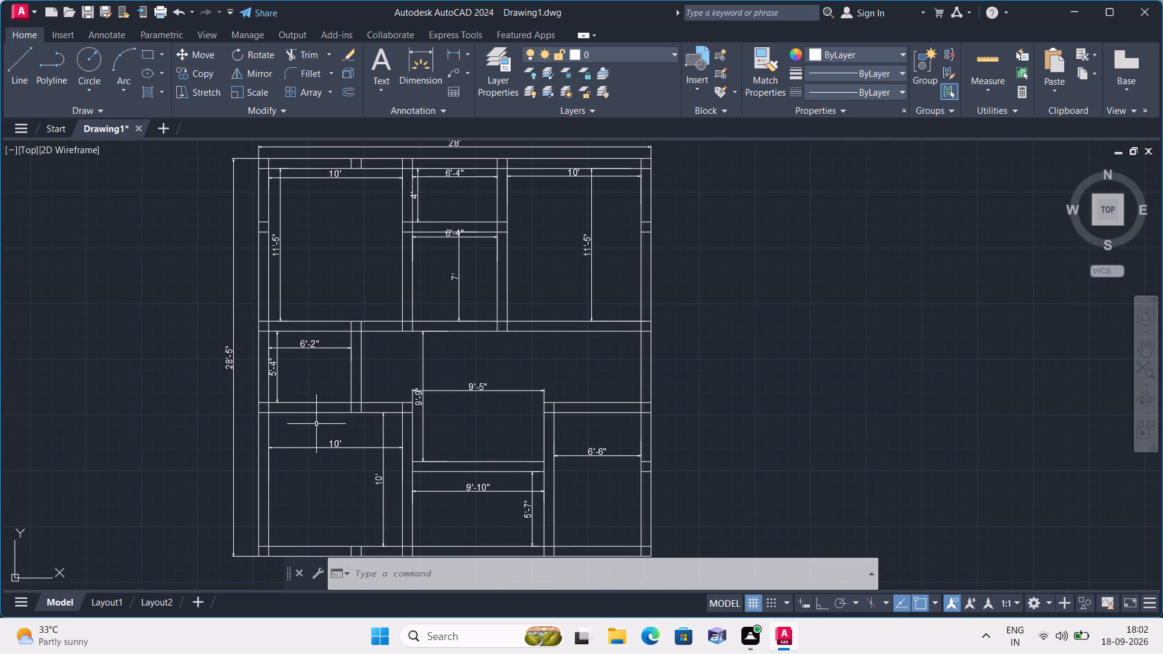
pyautogui.scroll(-1, 287, 249)
pyautogui.moveTo(313, 266); pyautogui.dragTo(385, 325, button='middle')
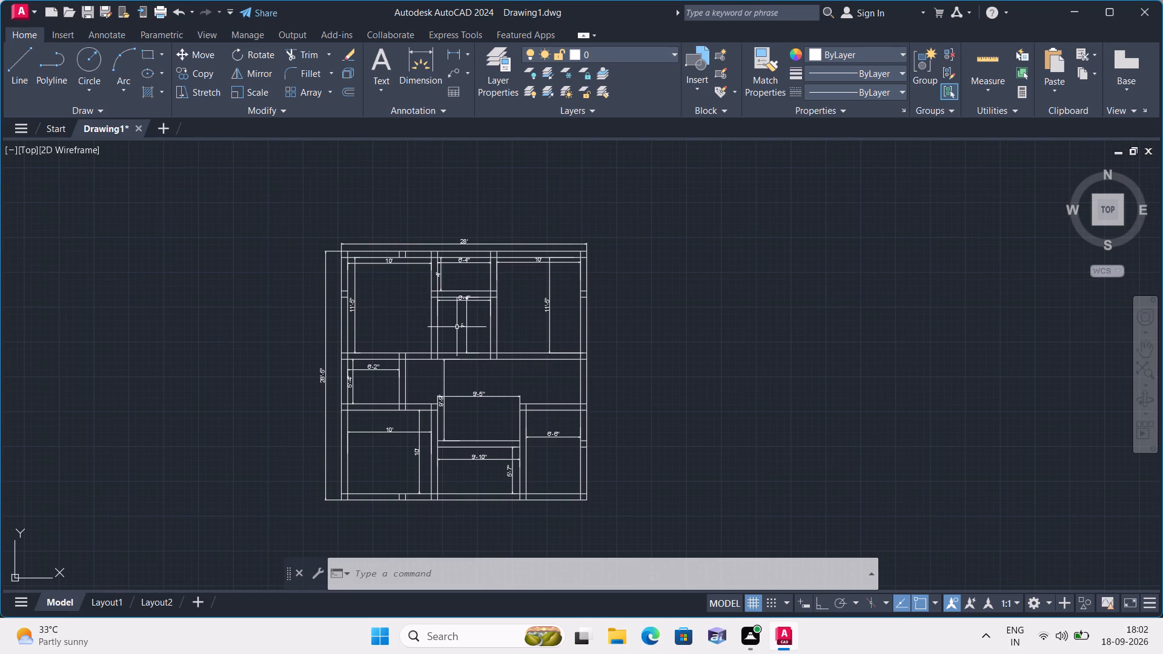
# Draw a short line across the wall between the 6'-2" wide room and the central space, at the wall's midpoint.
pyautogui.scroll(2, 445, 343)
pyautogui.scroll(2, 348, 351)
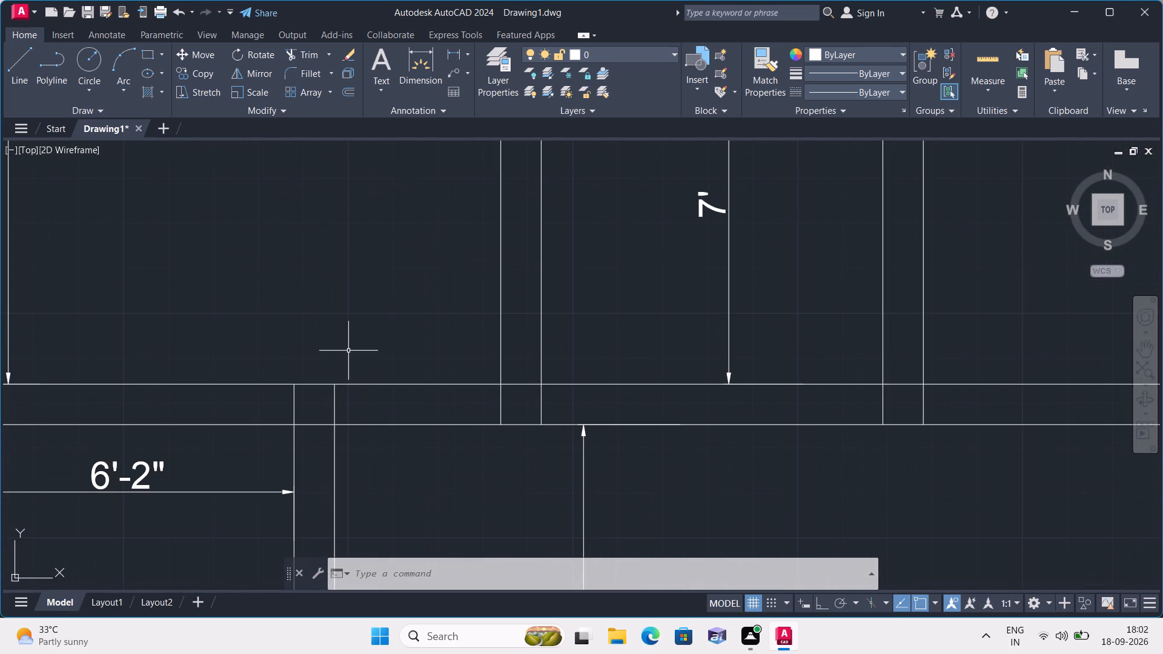
pyautogui.scroll(-1, 372, 402)
pyautogui.moveTo(387, 429); pyautogui.dragTo(449, 377, button='middle')
pyautogui.scroll(-1, 450, 434)
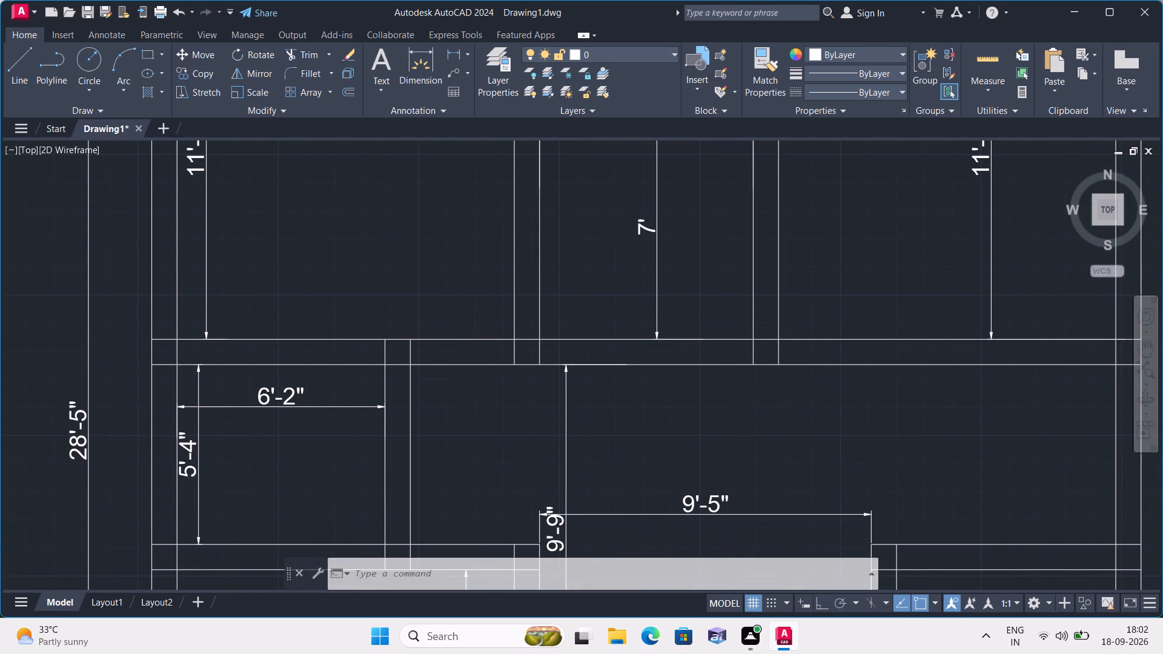
pyautogui.moveTo(450, 434); pyautogui.dragTo(451, 376, button='middle')
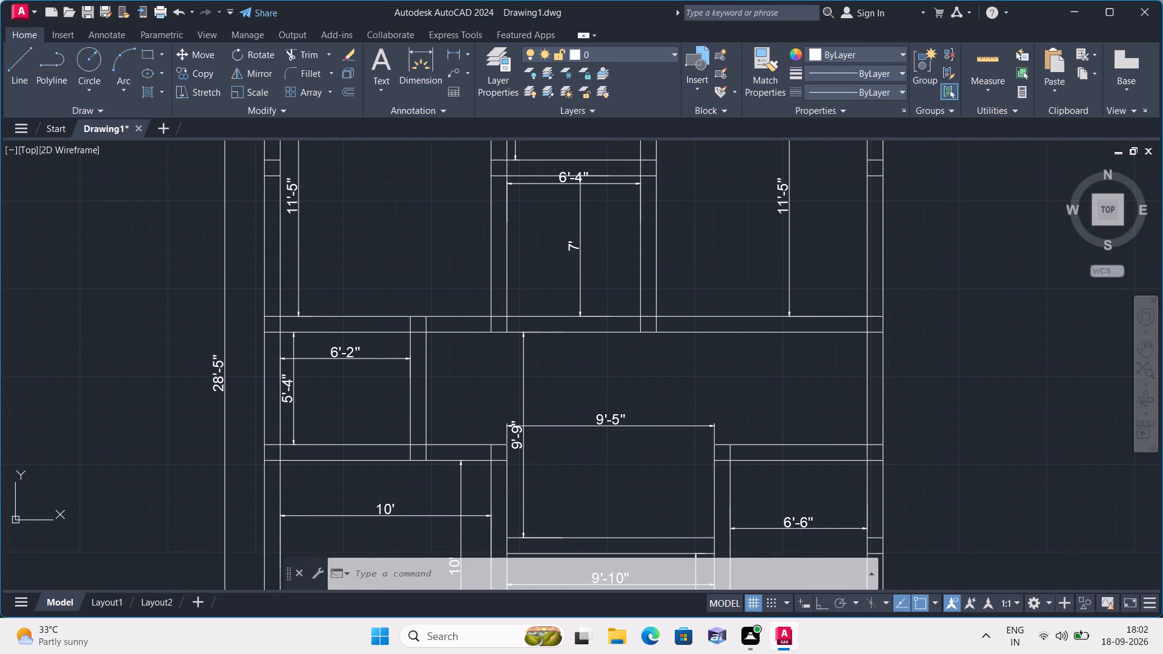
pyautogui.write('l')
pyautogui.press('space')
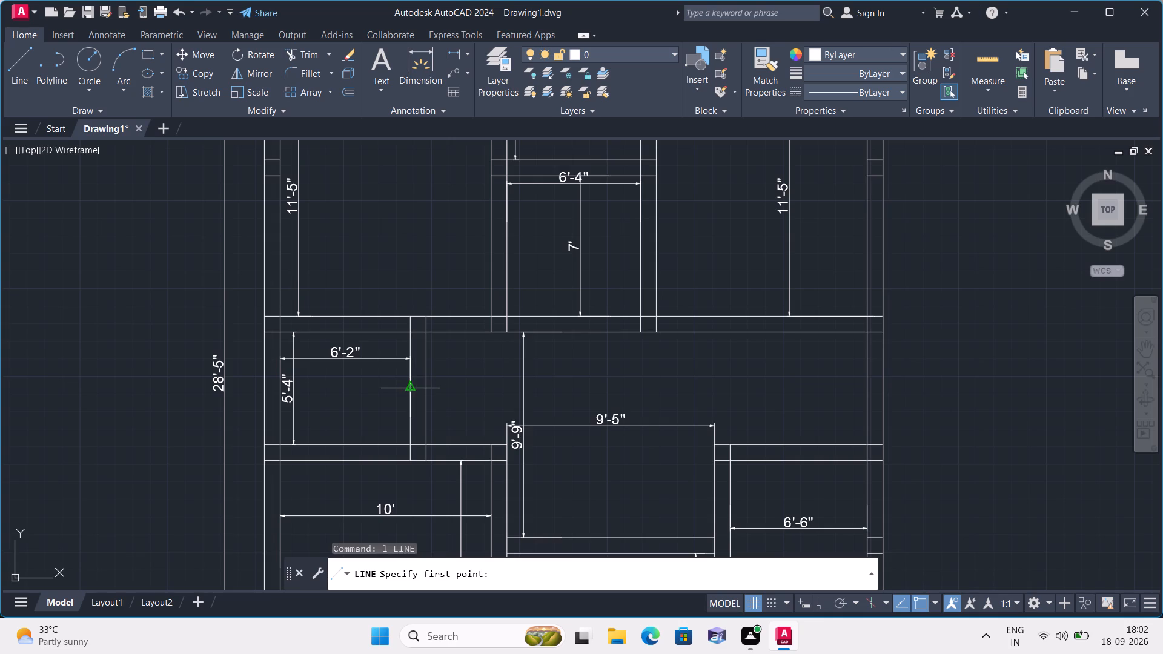
pyautogui.scroll(1, 420, 385)
pyautogui.click(428, 394)
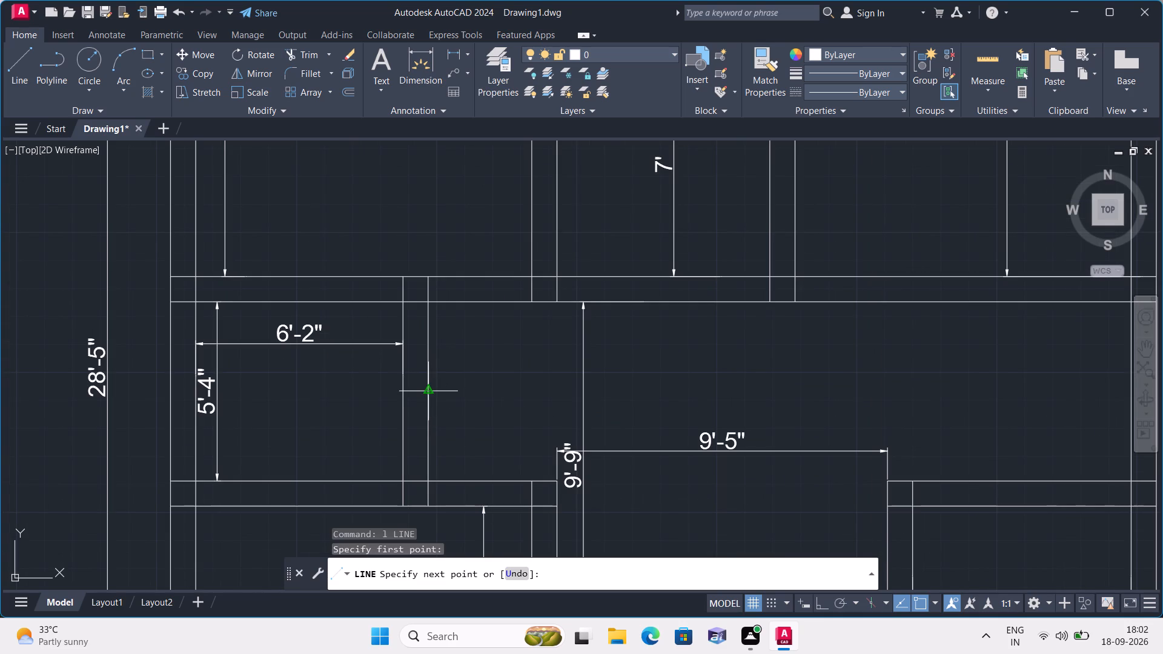
pyautogui.click(398, 390)
pyautogui.press('space')
pyautogui.scroll(-1, 431, 392)
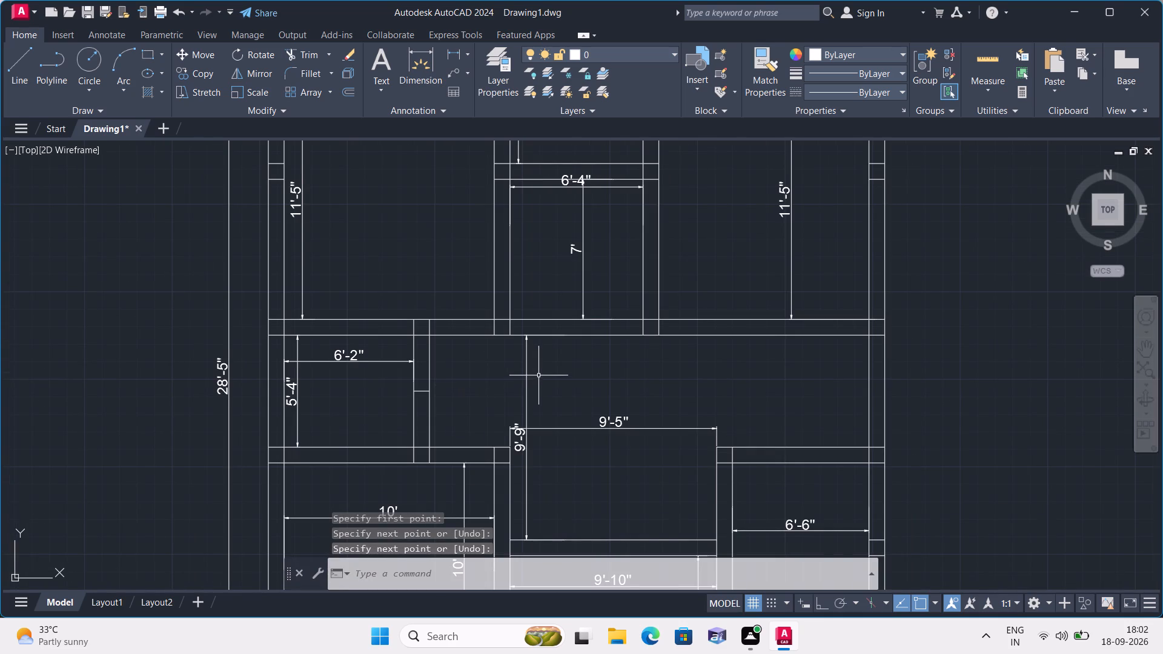
# Draw a short vertical line across the wall between the 4' and 7' deep upper-middle rooms, slightly right of its midpoint.
pyautogui.moveTo(538, 375); pyautogui.dragTo(523, 385, button='middle')
pyautogui.moveTo(662, 297); pyautogui.dragTo(648, 331, button='middle')
pyautogui.scroll(-1, 662, 297)
pyautogui.press('l')
pyautogui.press('space')
pyautogui.scroll(3, 593, 265)
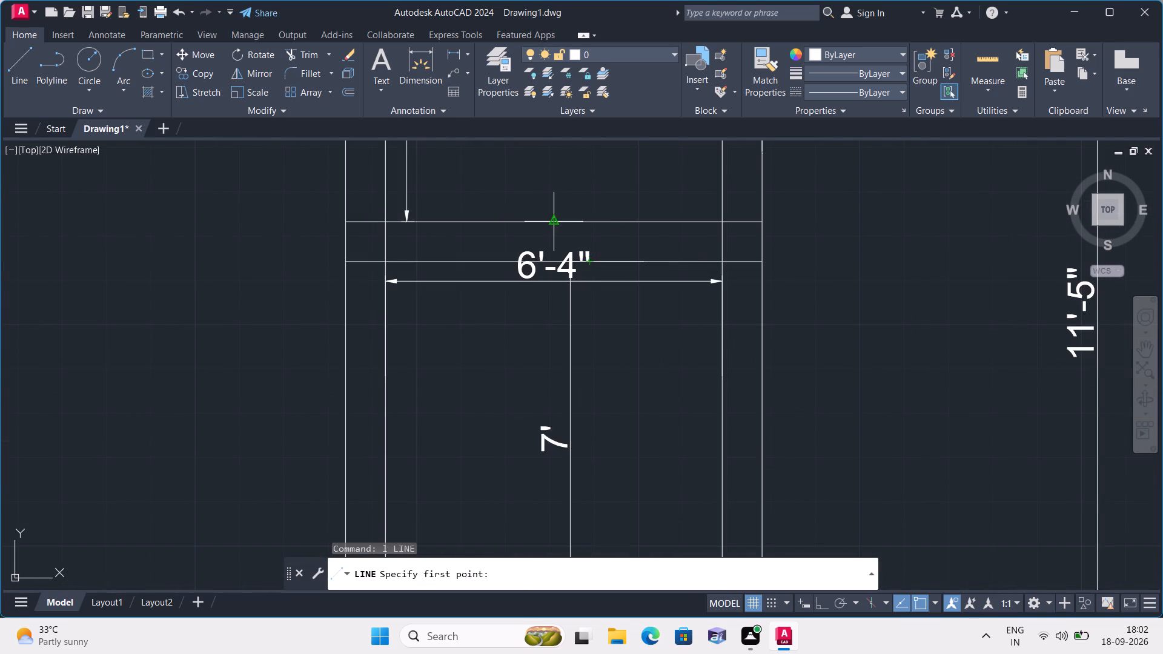
pyautogui.click(557, 221)
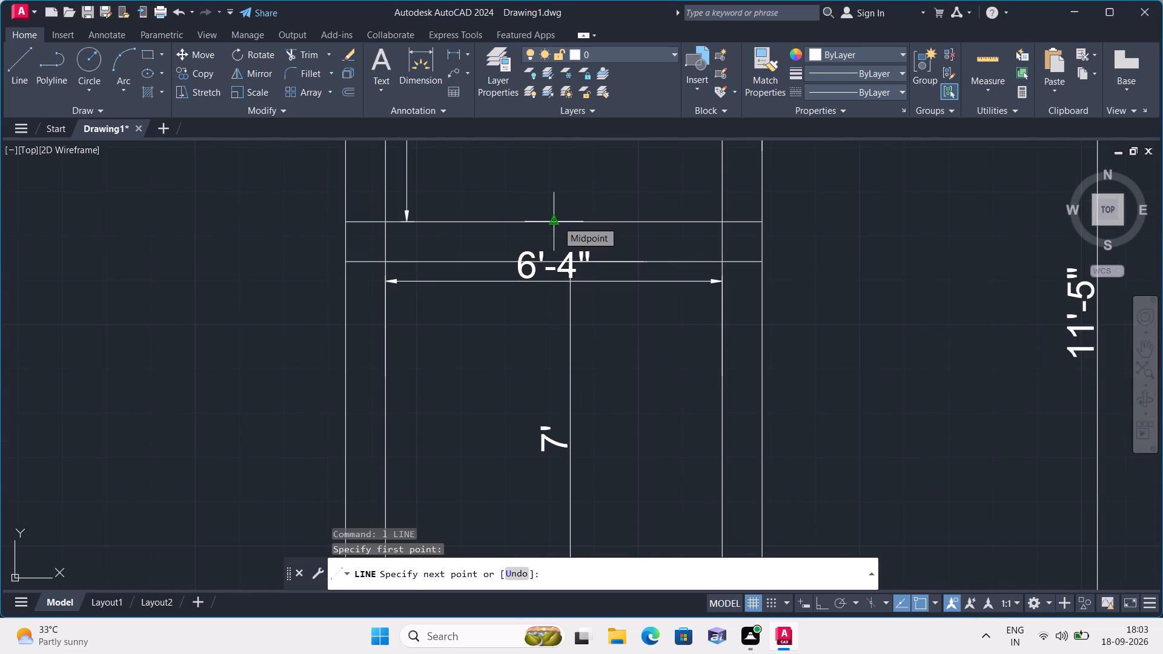
pyautogui.press('space')
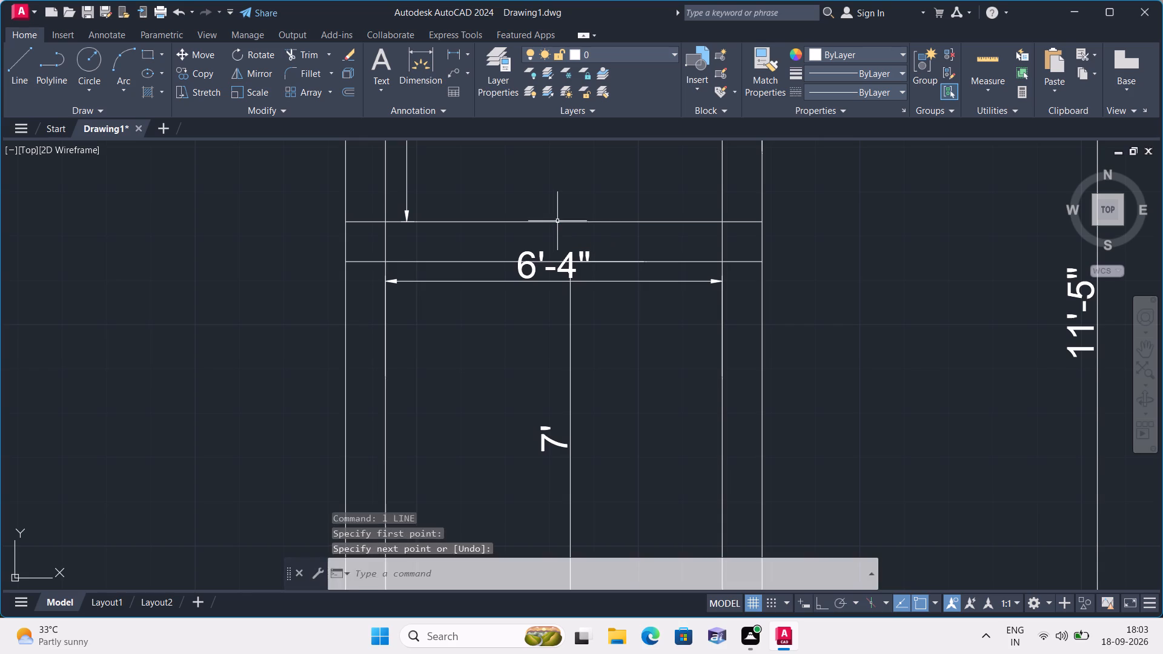
pyautogui.press('space')
pyautogui.click(611, 222)
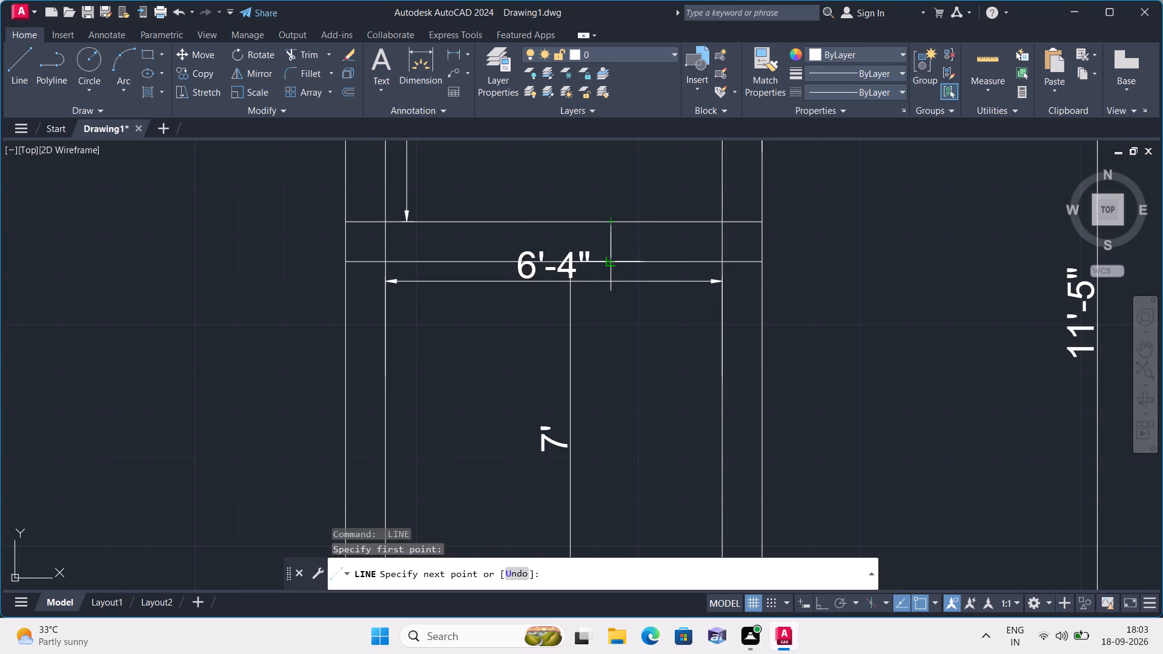
pyautogui.click(612, 266)
pyautogui.press('space')
# With Ortho on, draw a short vertical line across the wall below the 7' deep room, aligned with the line above.
pyautogui.scroll(-1, 654, 231)
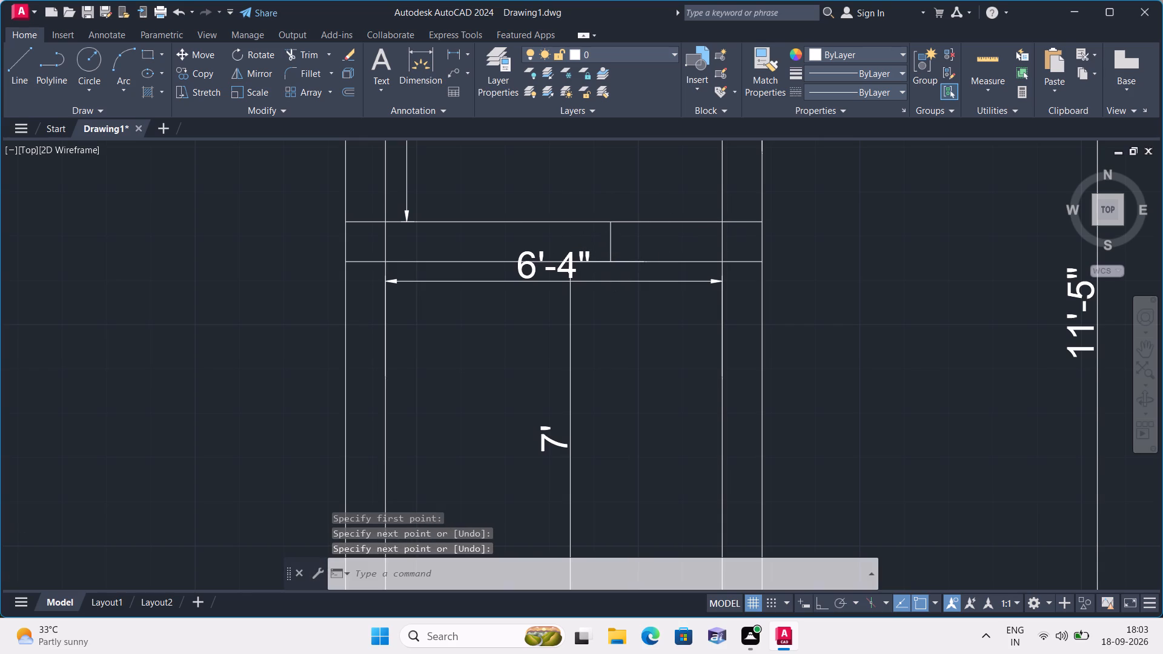
pyautogui.press('F8')
pyautogui.moveTo(656, 249); pyautogui.dragTo(676, 190, button='middle')
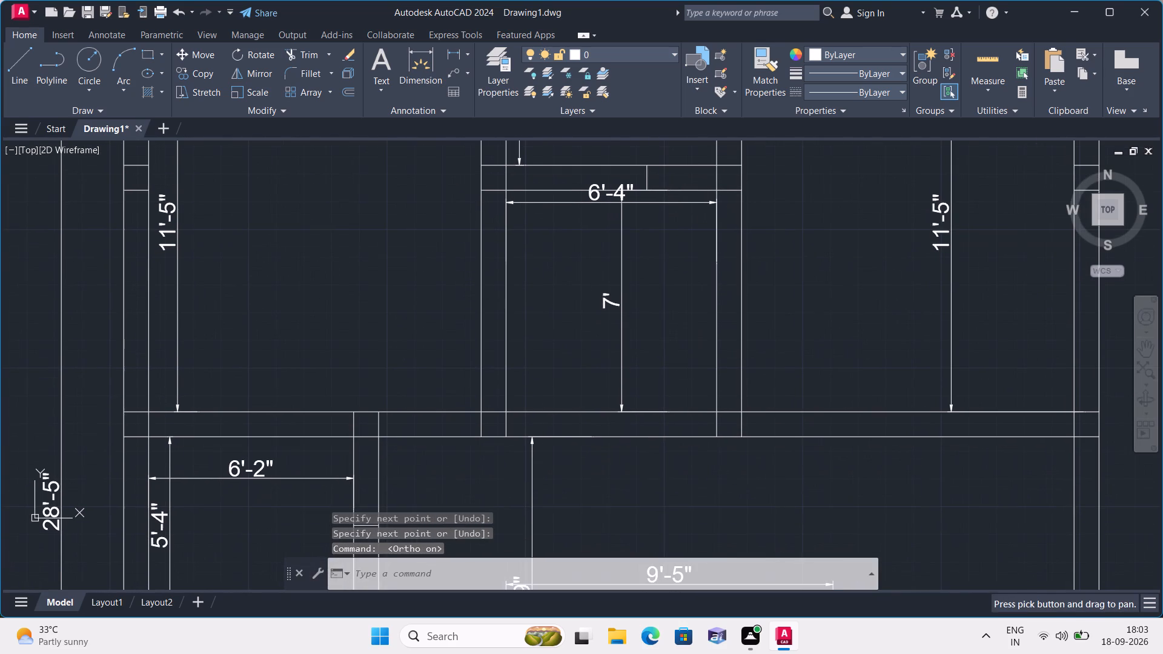
pyautogui.press('space')
pyautogui.moveTo(657, 300); pyautogui.dragTo(651, 251, button='middle')
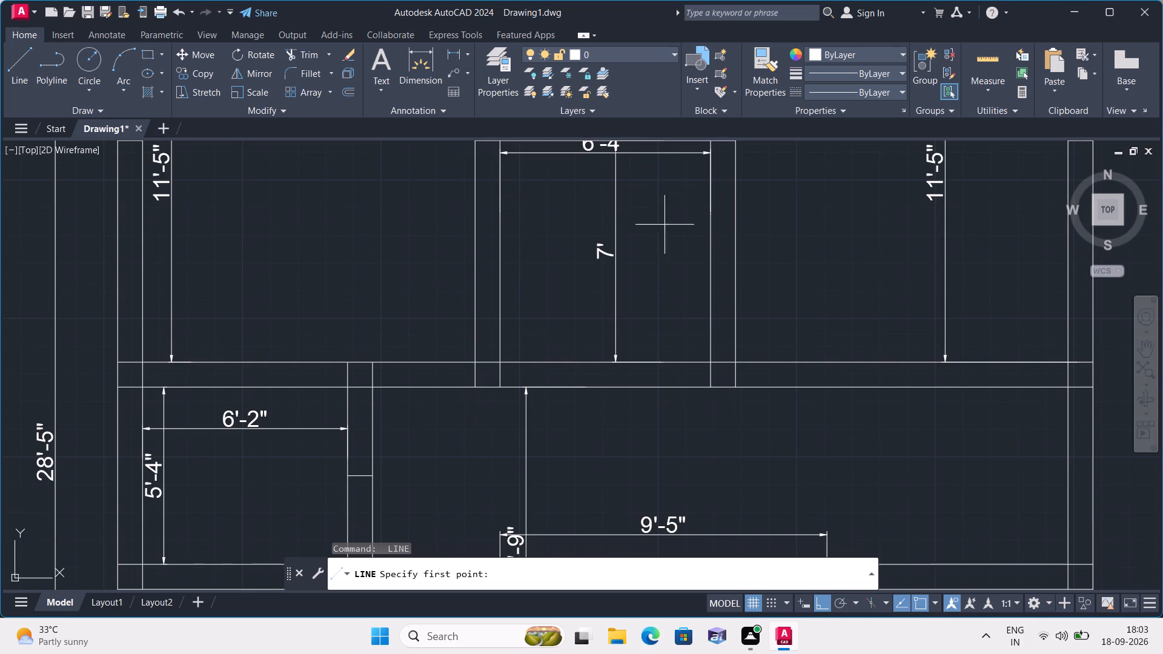
pyautogui.moveTo(657, 201); pyautogui.dragTo(652, 233, button='middle')
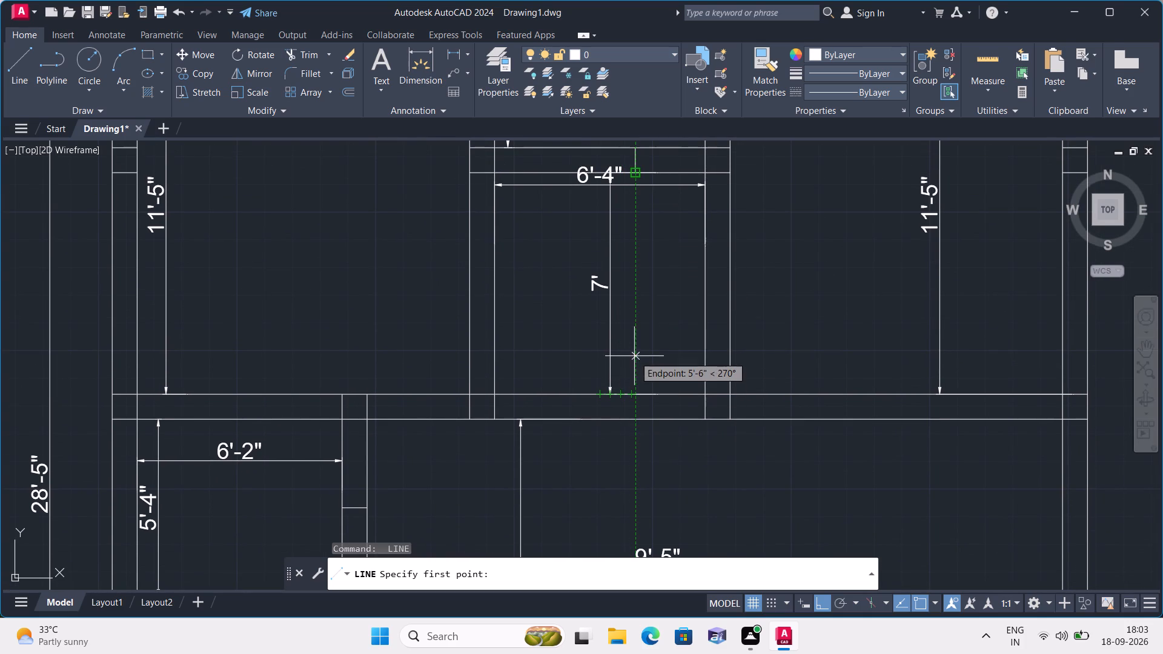
pyautogui.click(636, 393)
pyautogui.click(635, 420)
pyautogui.press('space')
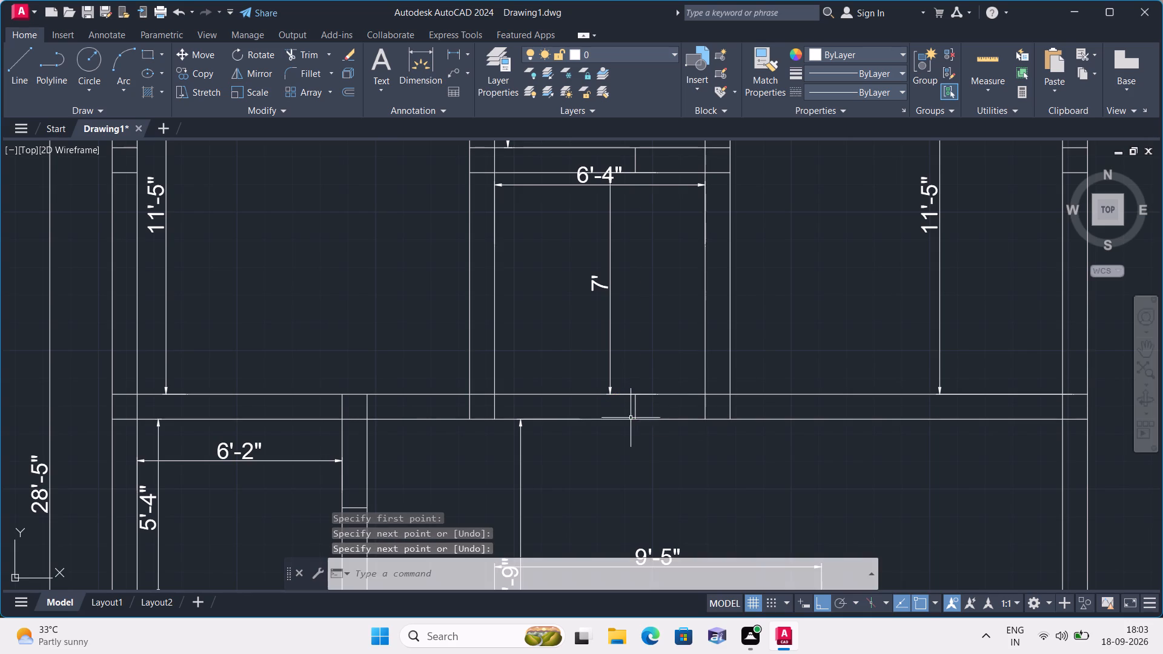
# Draw a short vertical line across the wall below the upper-right 10' room, near the right end of the 9'-5" dimension.
pyautogui.scroll(-1, 738, 355)
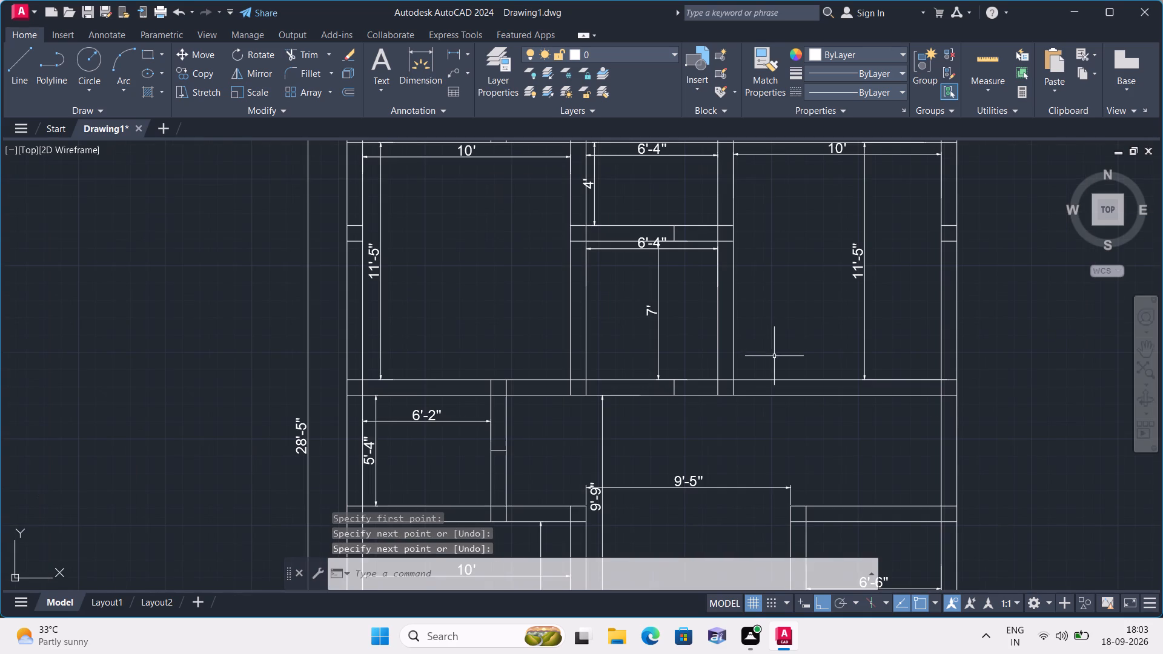
pyautogui.middleClick(774, 358)
pyautogui.press('space')
pyautogui.scroll(1, 800, 395)
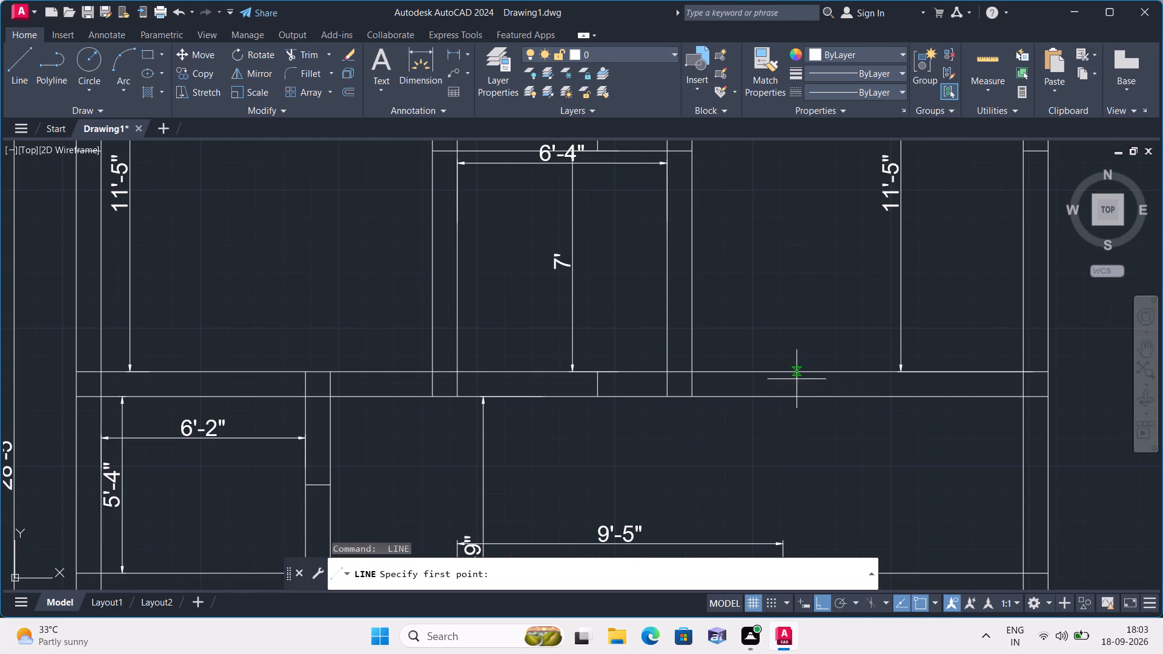
pyautogui.click(785, 369)
pyautogui.click(786, 398)
pyautogui.press('space')
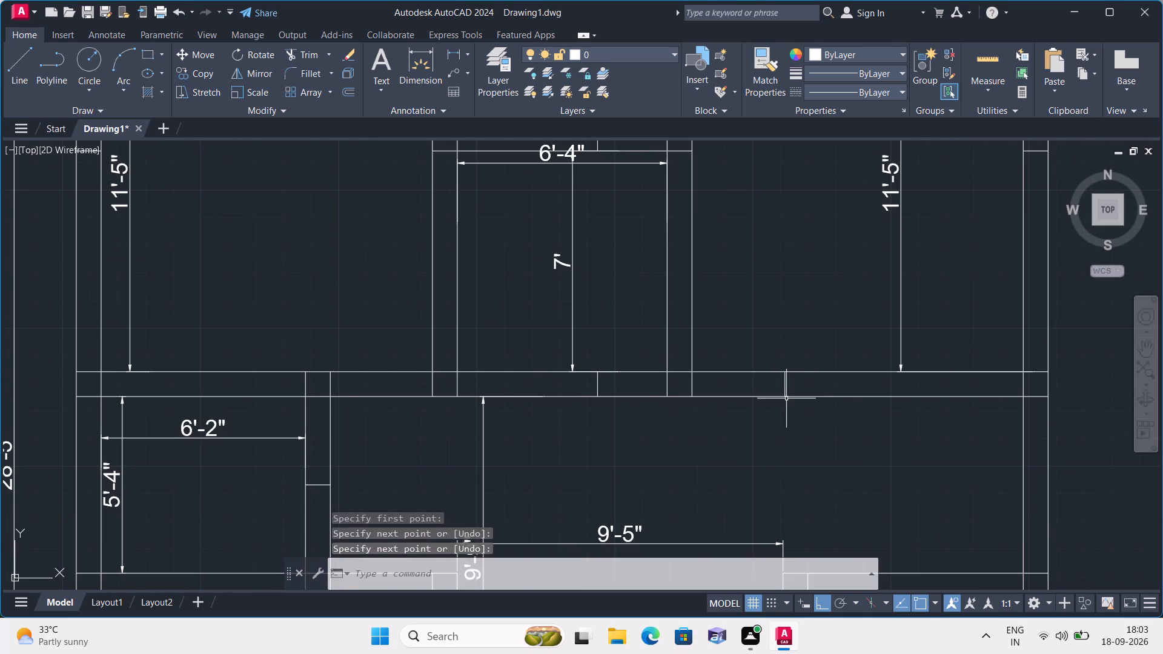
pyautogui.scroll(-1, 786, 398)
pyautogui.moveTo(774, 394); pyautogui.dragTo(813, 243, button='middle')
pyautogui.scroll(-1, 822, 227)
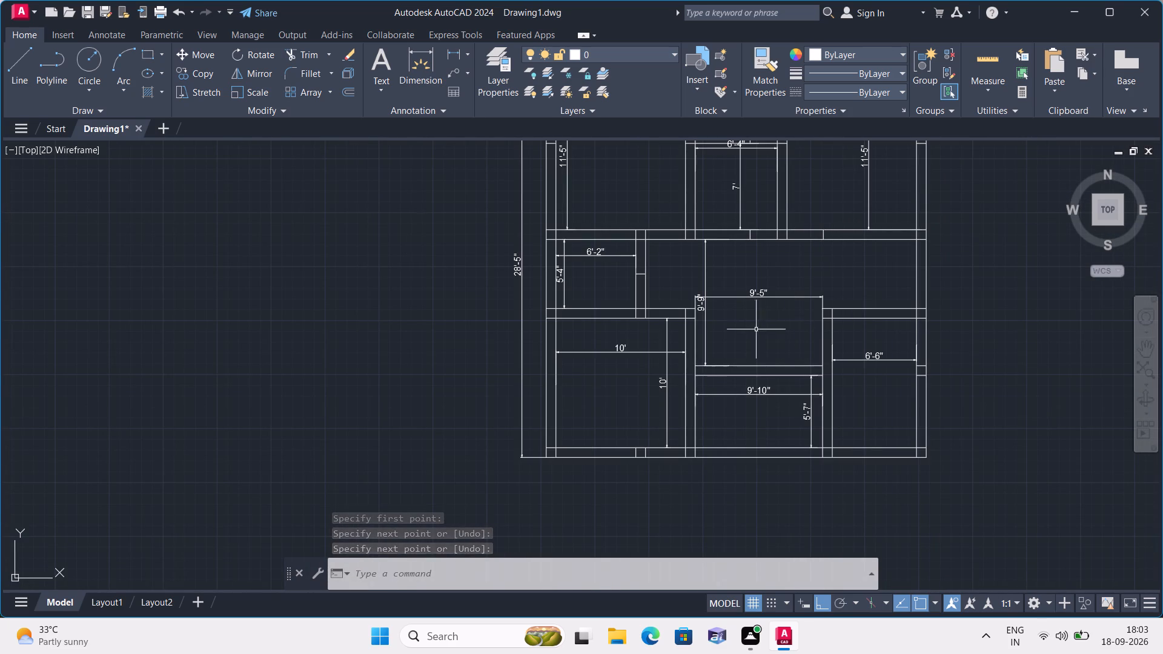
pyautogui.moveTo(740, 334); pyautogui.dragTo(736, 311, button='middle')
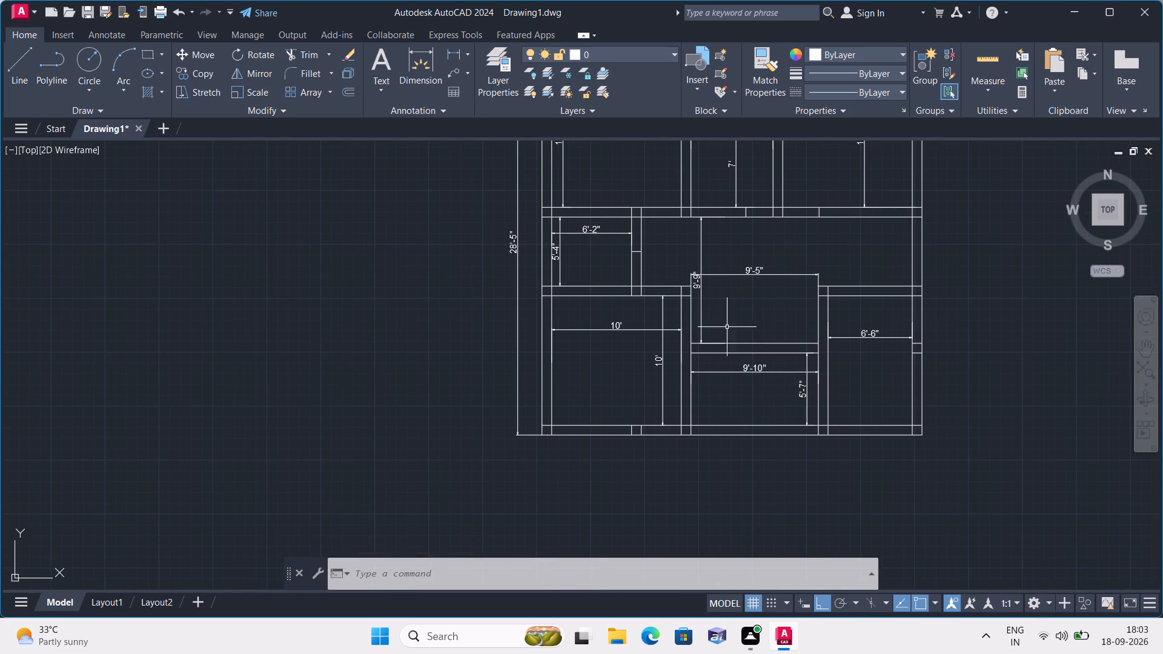
# Draw a short horizontal line across the wall between the lower-left 10' room and the central space, just above the 9'-10" room's upper wall.
pyautogui.press('space')
pyautogui.scroll(2, 655, 346)
pyautogui.click(740, 325)
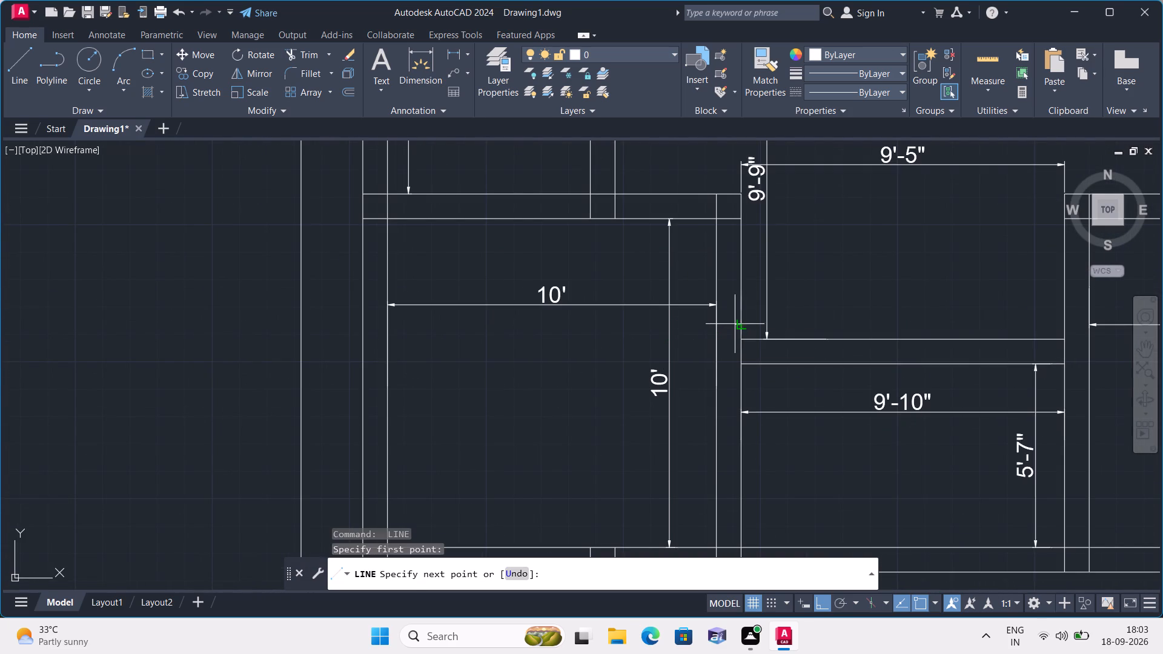
pyautogui.click(718, 324)
pyautogui.press('space')
# Draw a short vertical line across the wall above the 9'-10" room, slightly left of its midpoint.
pyautogui.scroll(-1, 718, 324)
pyautogui.scroll(-1, 776, 336)
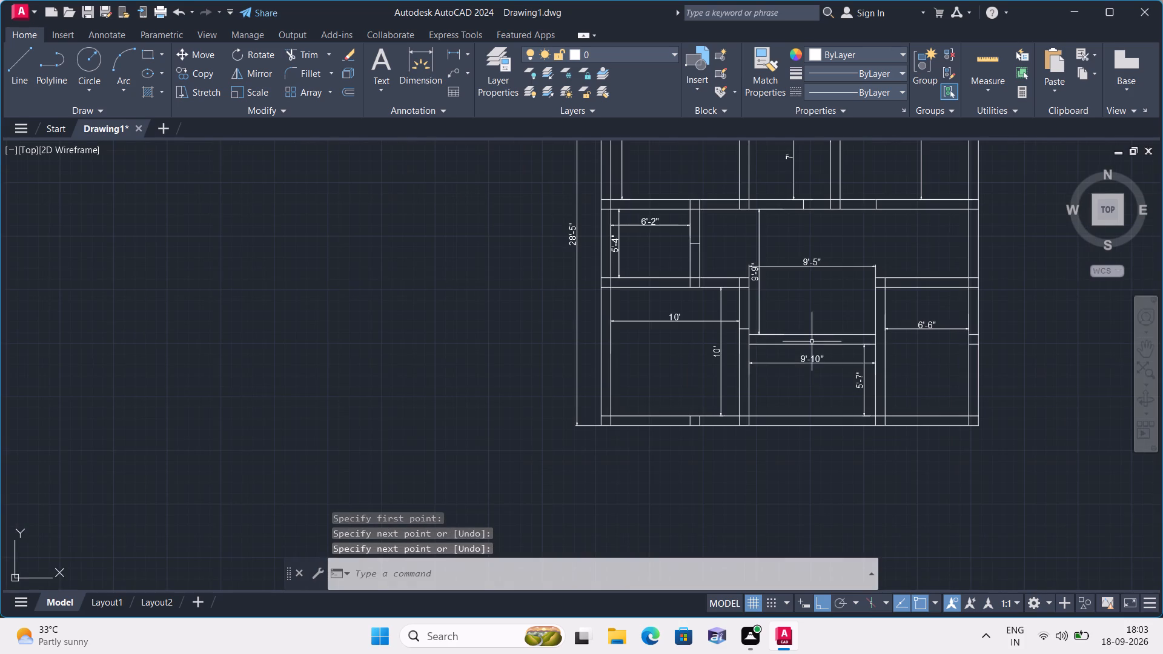
pyautogui.scroll(3, 747, 329)
pyautogui.scroll(-1, 849, 368)
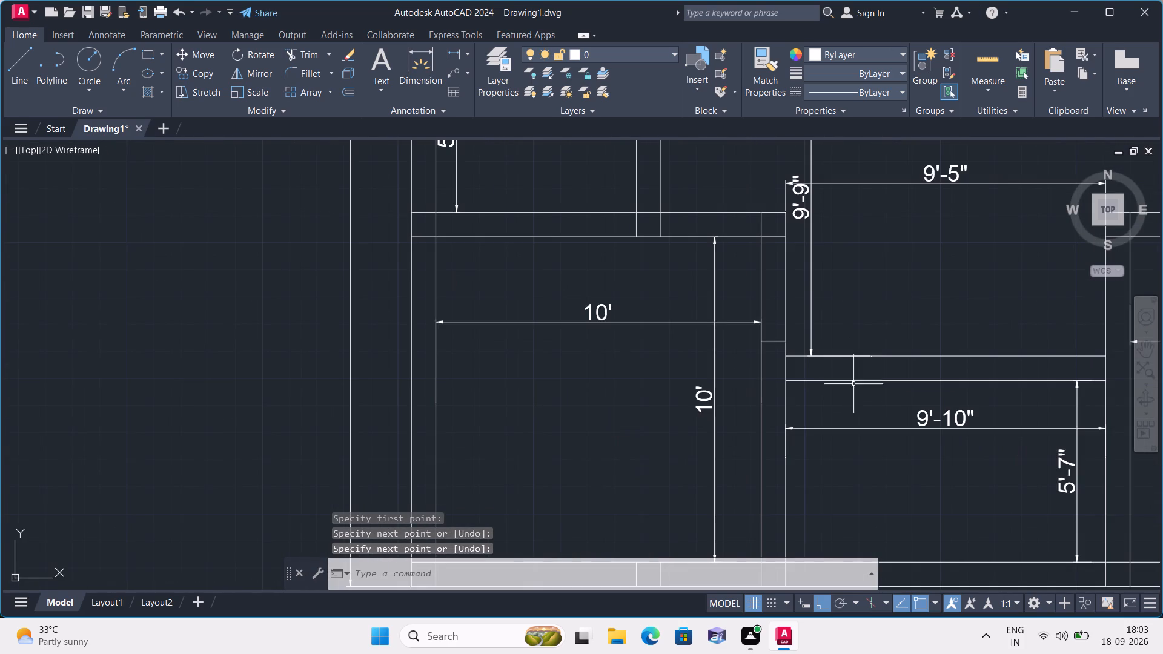
pyautogui.press('space')
pyautogui.moveTo(873, 396); pyautogui.dragTo(823, 370, button='middle')
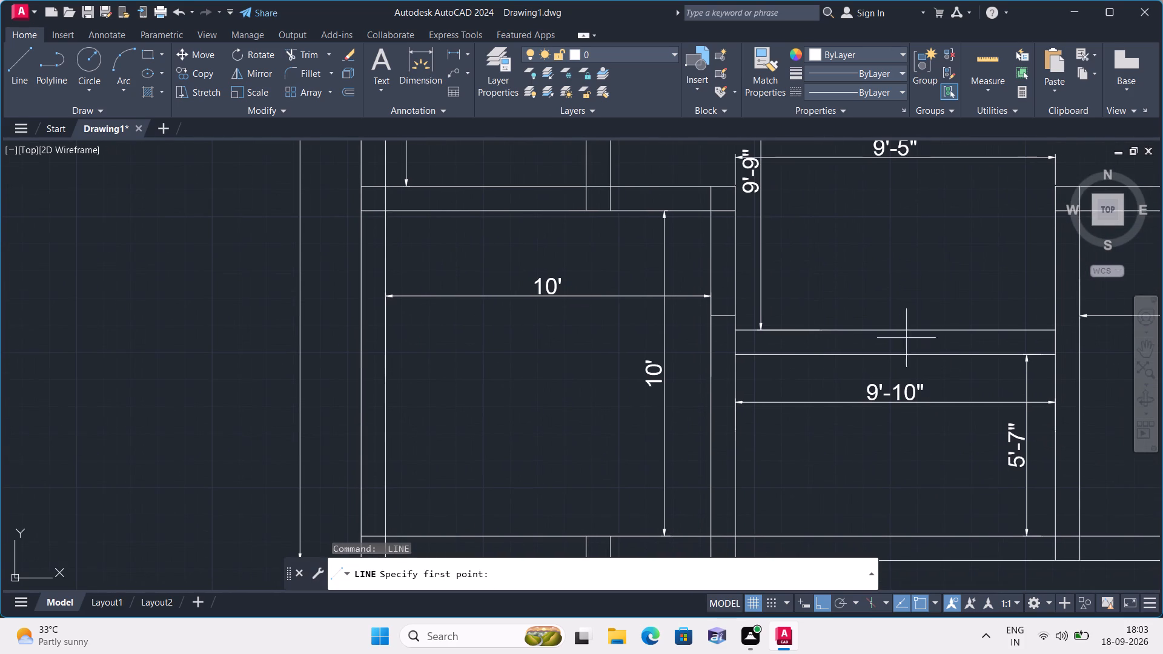
pyautogui.click(872, 329)
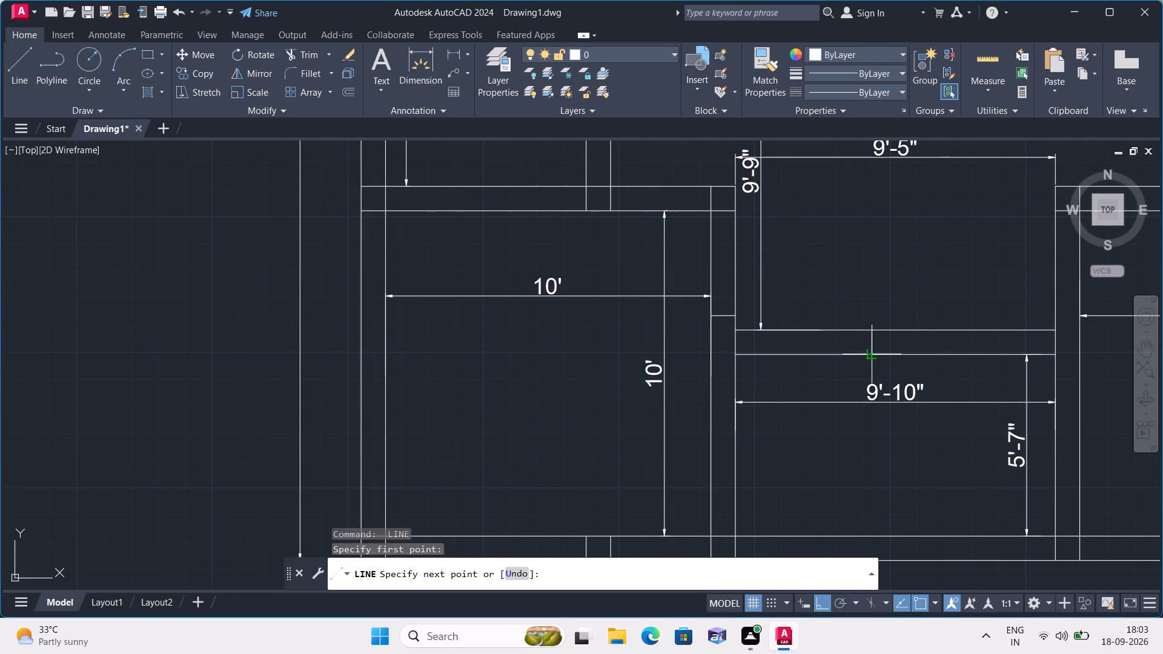
pyautogui.click(871, 355)
pyautogui.press('space')
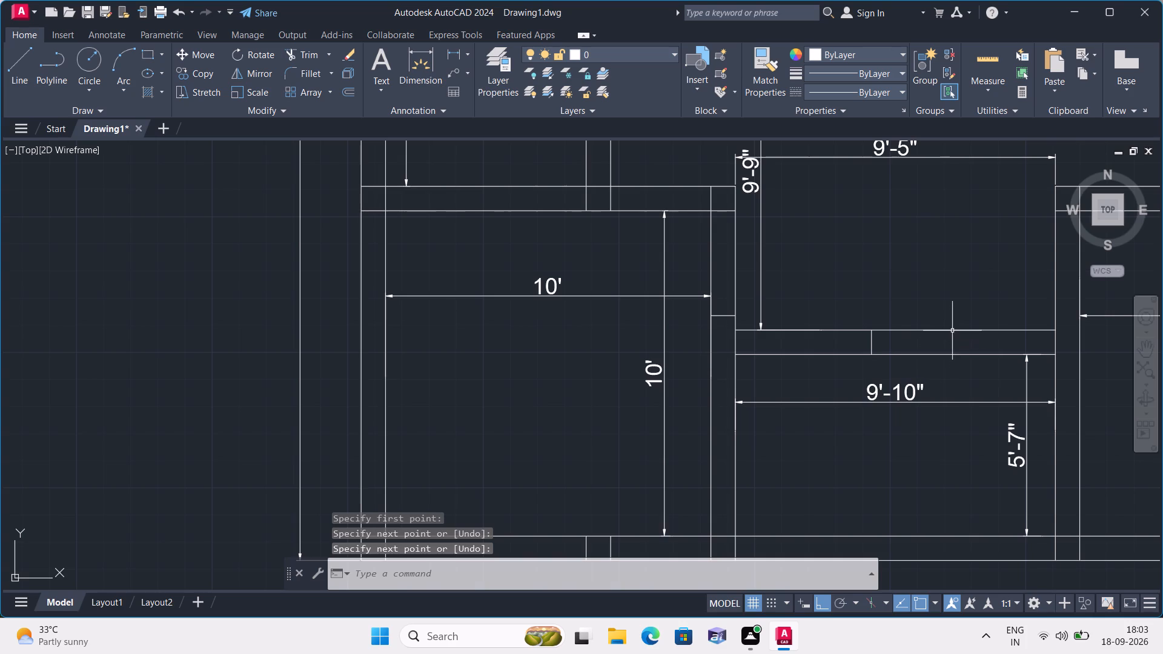
# Draw a second short vertical line across the wall above the 9'-10" room, about three quarters of the way to its right end.
pyautogui.press('space')
pyautogui.click(953, 329)
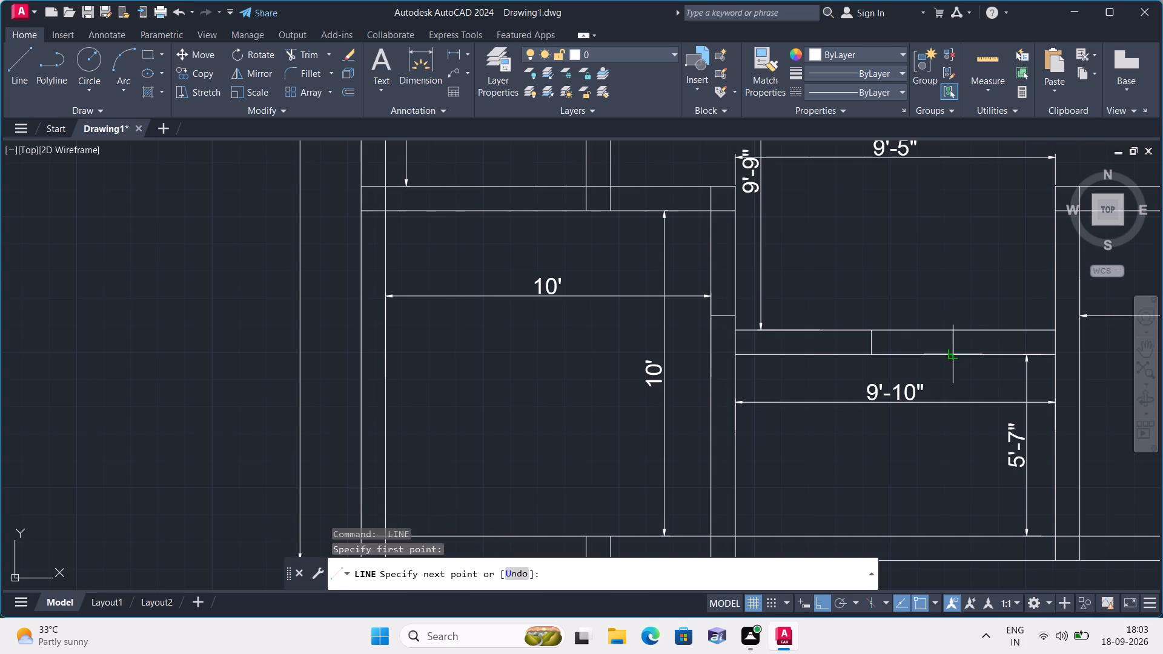
pyautogui.press('space')
pyautogui.press('space')
pyautogui.click(969, 330)
pyautogui.click(969, 355)
pyautogui.press('space')
# Draw a short vertical line across the bottom outer wall below the 9'-10" room, aligned with the right-hand line in the wall above.
pyautogui.scroll(-1, 945, 337)
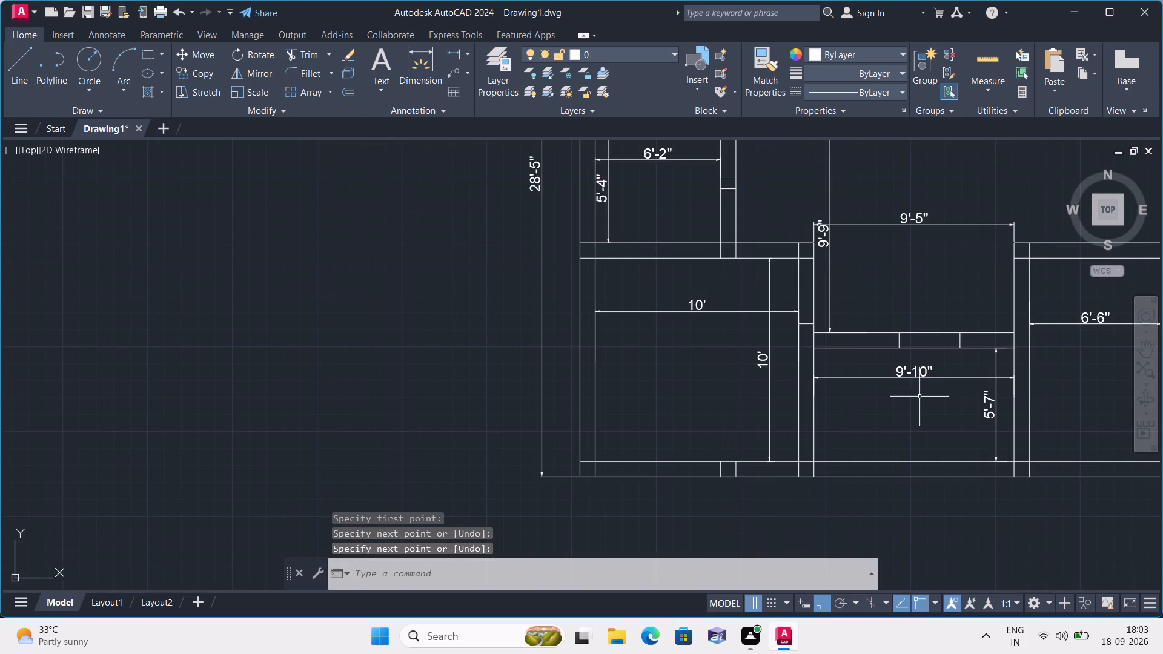
pyautogui.moveTo(919, 415); pyautogui.dragTo(904, 357, button='middle')
pyautogui.press('space')
pyautogui.scroll(1, 963, 308)
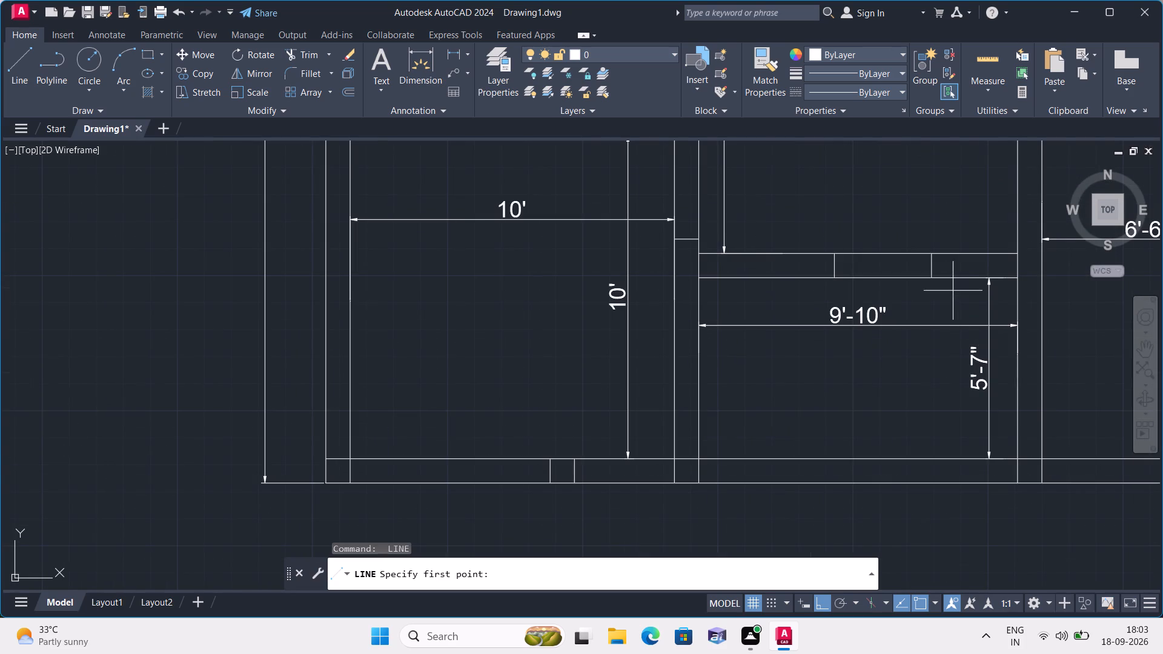
pyautogui.click(931, 462)
pyautogui.click(932, 484)
pyautogui.press('space')
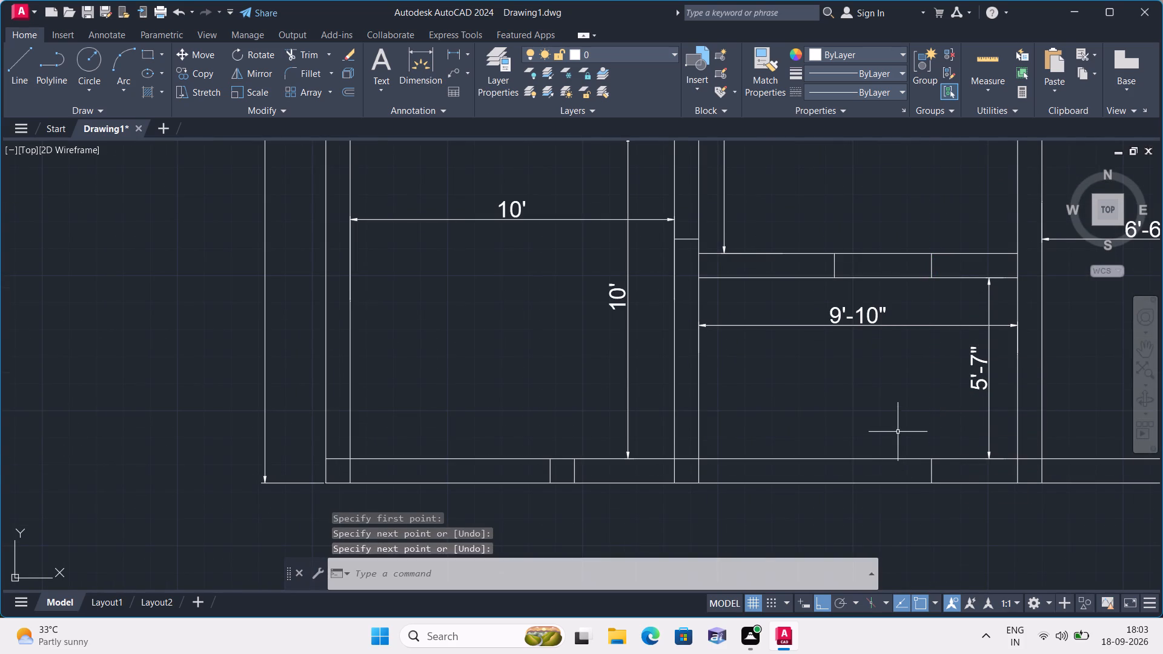
# Trim the overlapping inner wall lines at the upper-left outer corner of the plan.
pyautogui.write('trim')
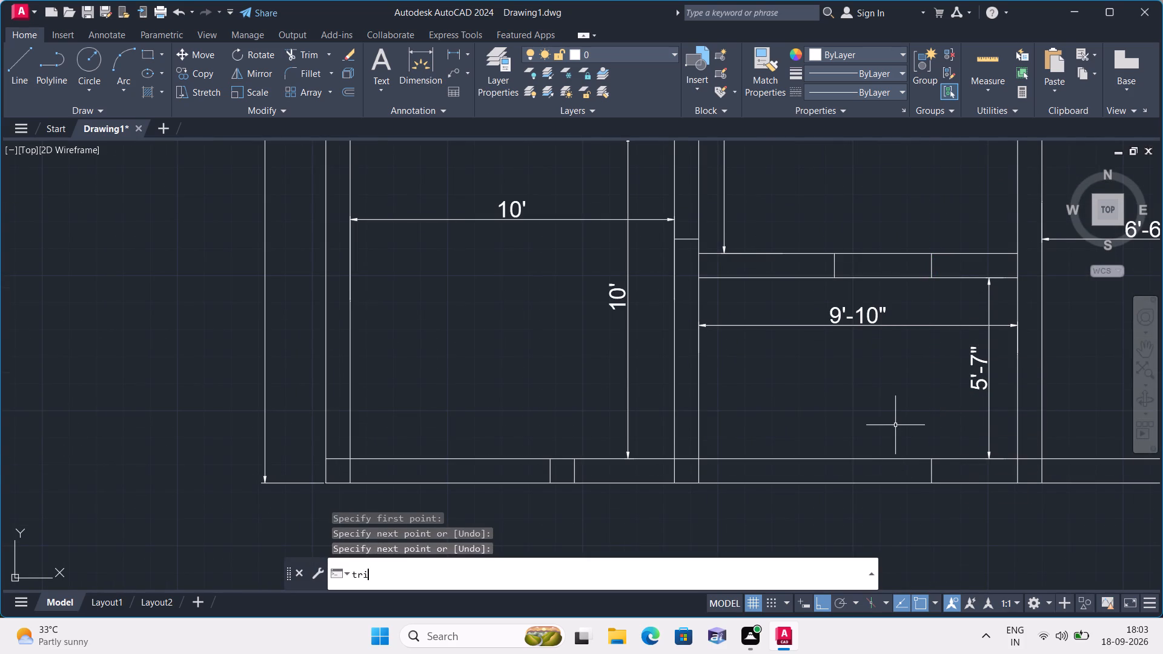
pyautogui.press('space')
pyautogui.scroll(-1, 755, 353)
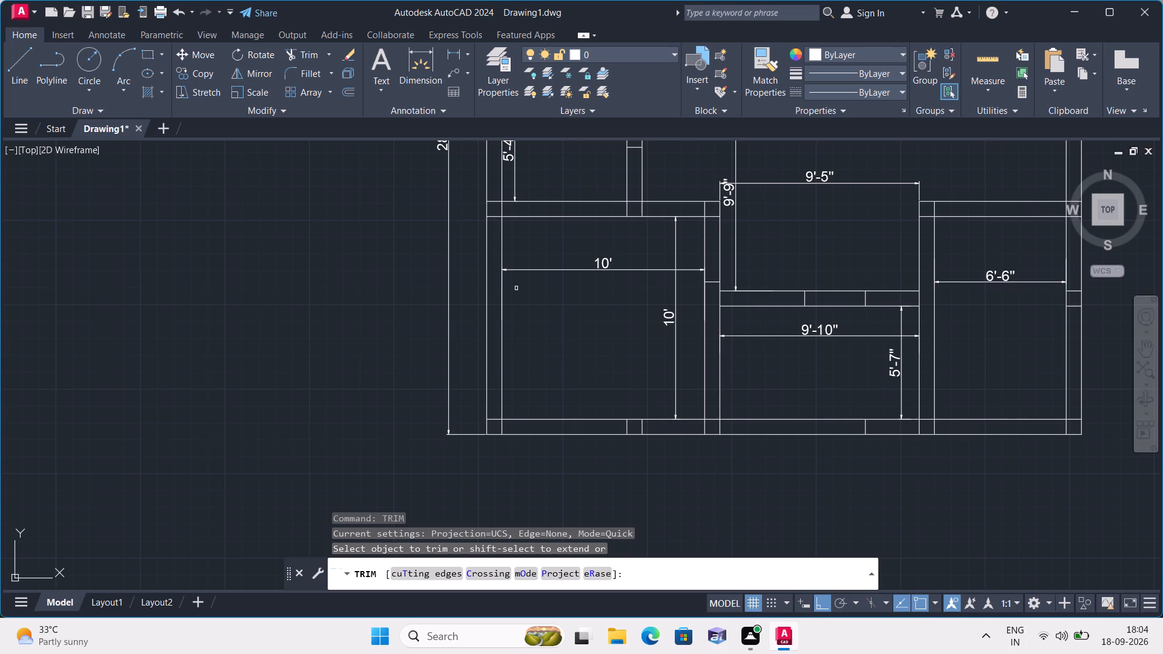
pyautogui.scroll(-1, 516, 288)
pyautogui.moveTo(515, 315); pyautogui.dragTo(519, 486, button='middle')
pyautogui.moveTo(577, 272); pyautogui.dragTo(586, 394, button='middle')
pyautogui.scroll(3, 523, 306)
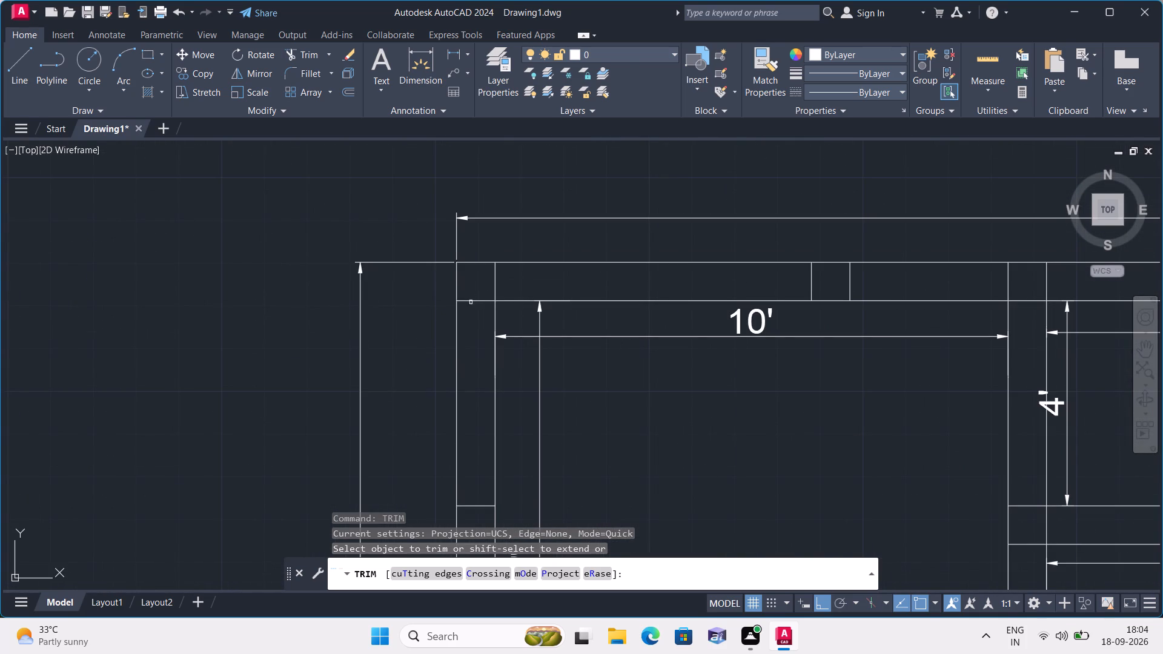
pyautogui.click(471, 302)
pyautogui.click(491, 285)
pyautogui.click(506, 288)
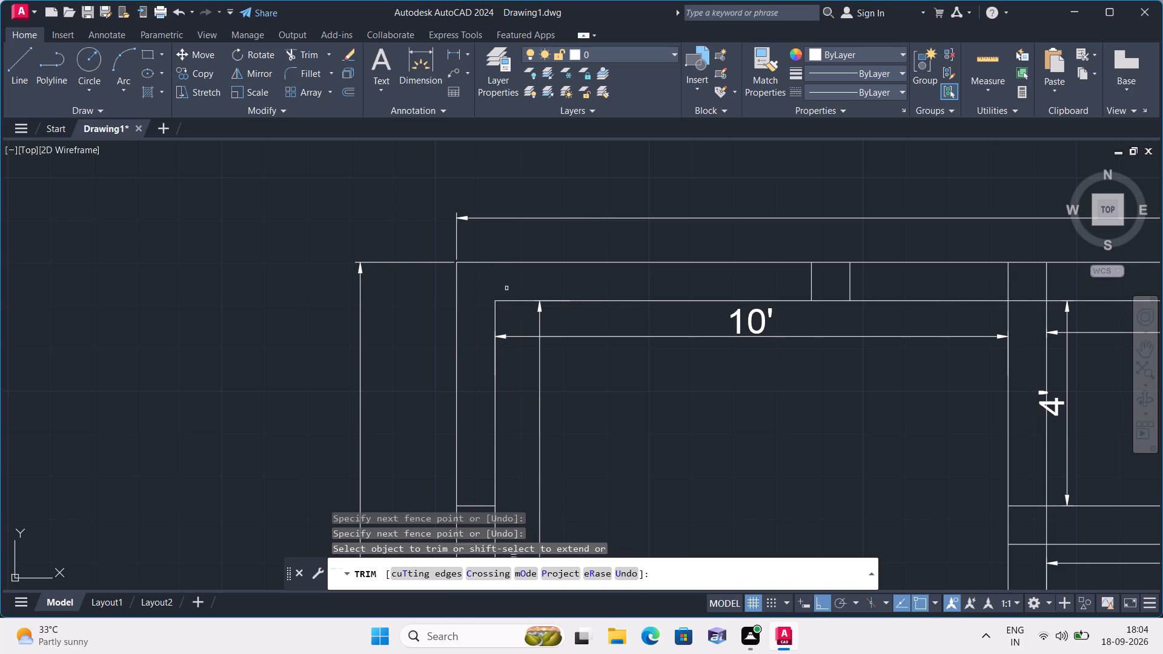
# Trim away the two short vertical lines crossing the top outer wall above the upper-left 10' room.
pyautogui.scroll(-1, 506, 288)
pyautogui.scroll(2, 678, 272)
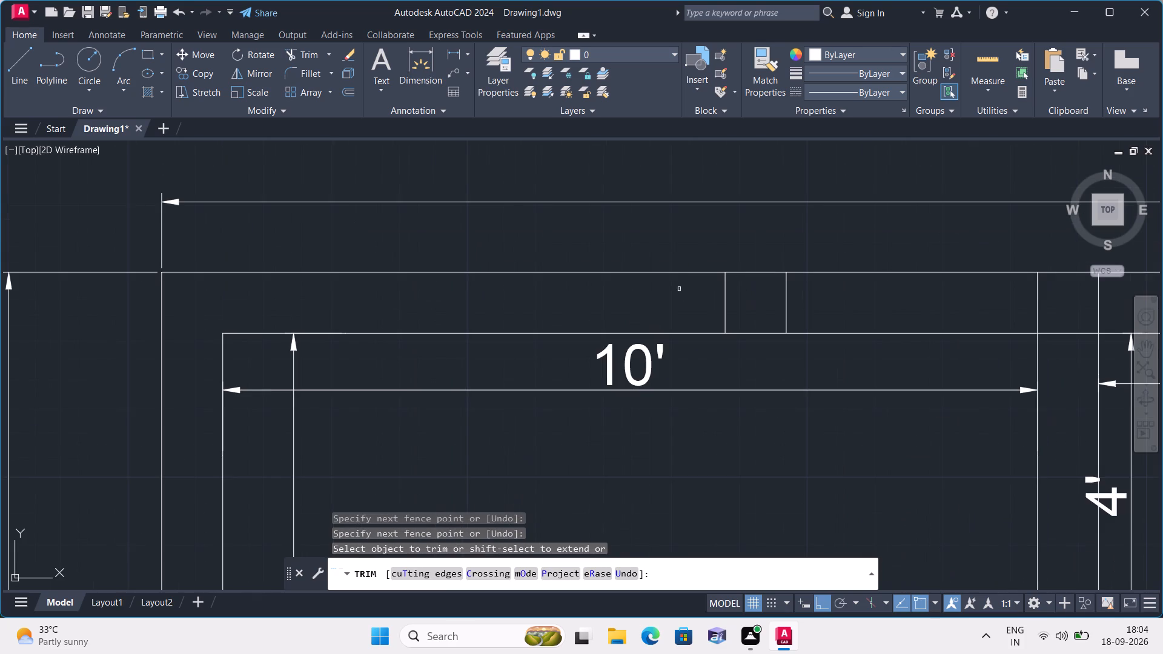
pyautogui.click(682, 296)
pyautogui.click(812, 300)
# Trim away the two short horizontal lines crossing the left outer wall beside the 11'-5" deep room.
pyautogui.scroll(-1, 812, 300)
pyautogui.moveTo(812, 304); pyautogui.dragTo(811, 304, button='middle')
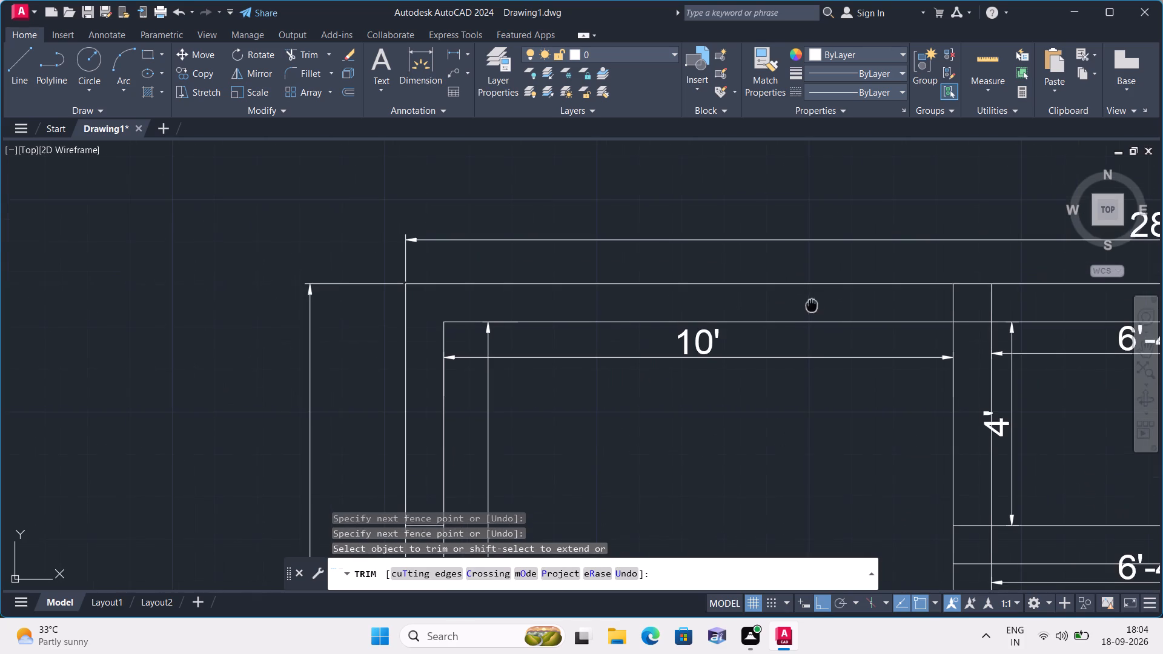
pyautogui.moveTo(811, 304); pyautogui.dragTo(846, 203, button='middle')
pyautogui.scroll(-1, 632, 379)
pyautogui.moveTo(642, 358); pyautogui.dragTo(727, 251, button='middle')
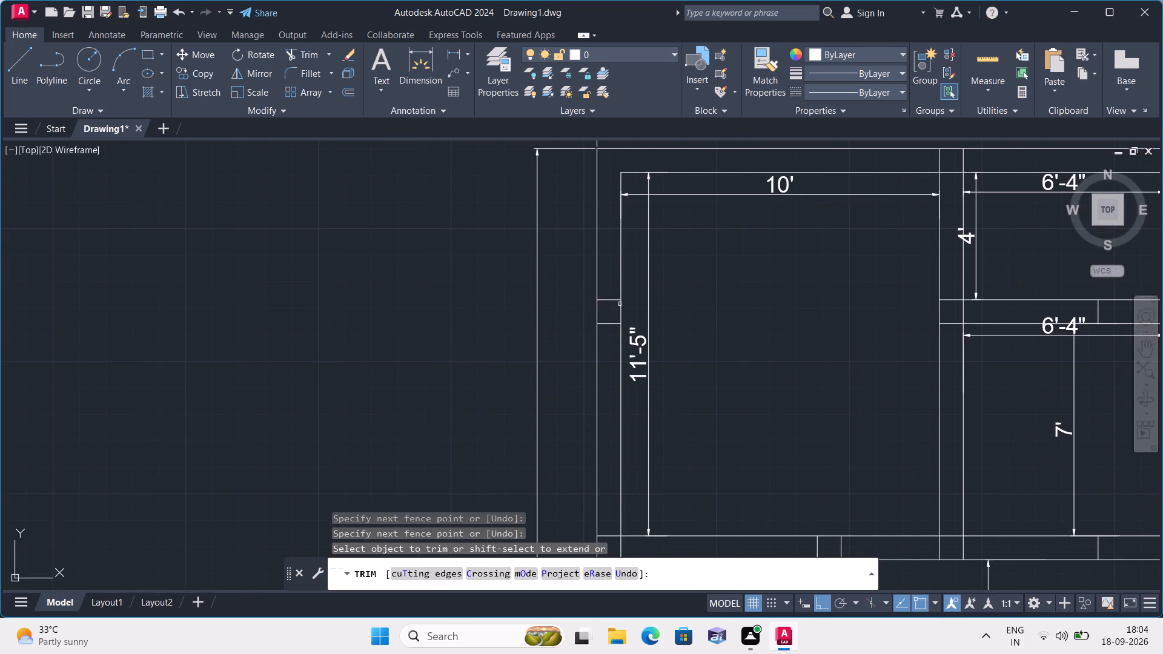
pyautogui.scroll(1, 598, 308)
pyautogui.click(617, 286)
pyautogui.click(609, 348)
# Trim the crossing lines where the wall below the upper-left room meets the left outer wall.
pyautogui.scroll(-1, 609, 348)
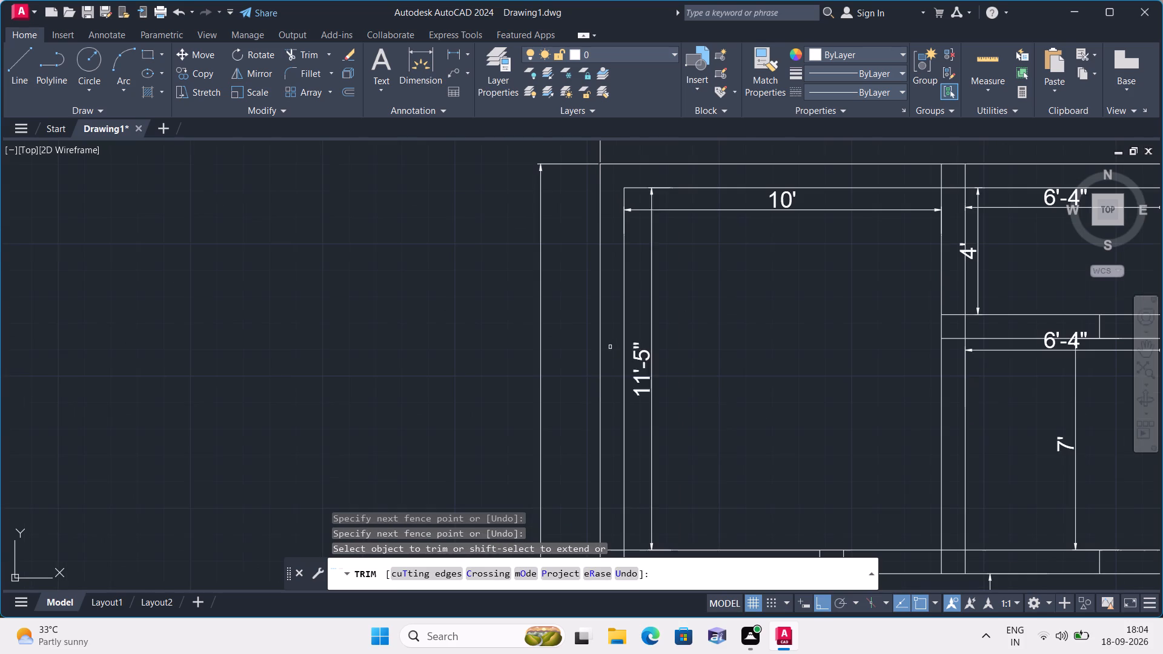
pyautogui.moveTo(746, 374); pyautogui.dragTo(774, 285, button='middle')
pyautogui.scroll(-1, 746, 374)
pyautogui.scroll(3, 691, 431)
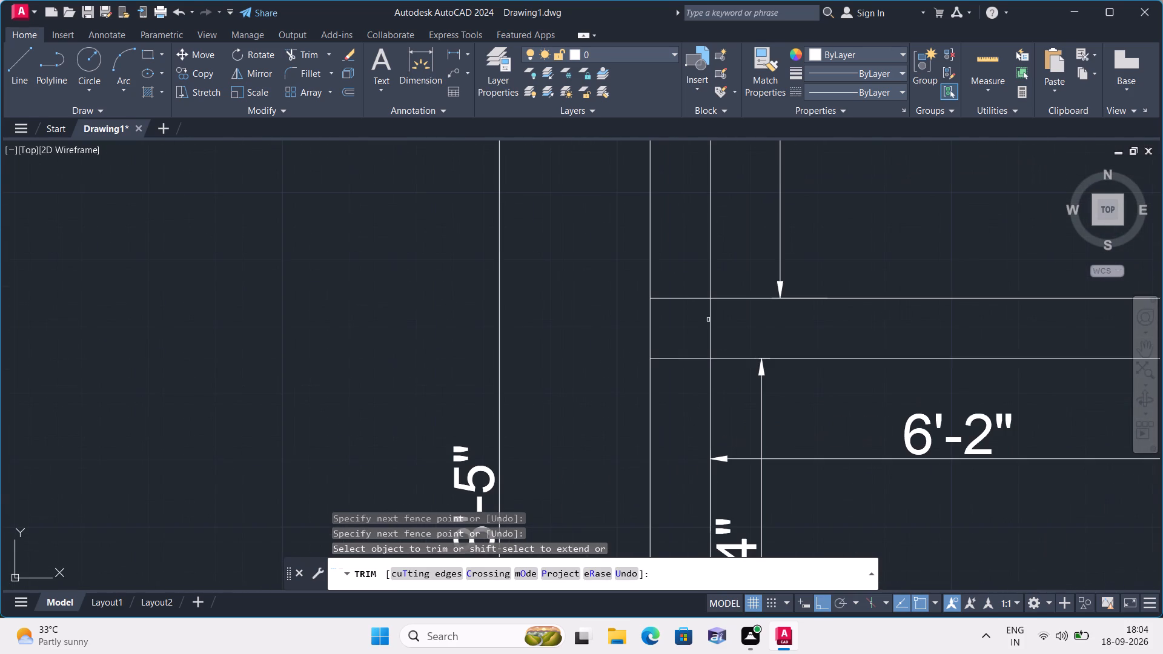
pyautogui.moveTo(688, 293); pyautogui.dragTo(687, 303)
pyautogui.click(676, 377)
pyautogui.click(709, 328)
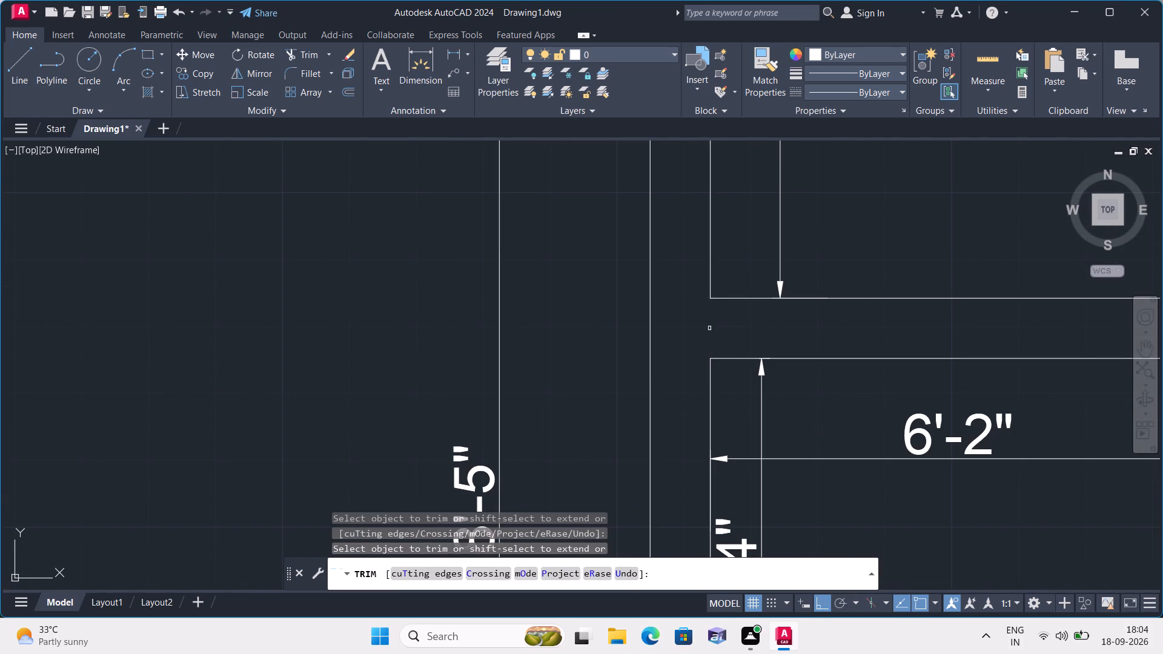
# Trim the crossing lines where the wall above the lower-left 10' room meets the left outer wall.
pyautogui.scroll(-1, 704, 331)
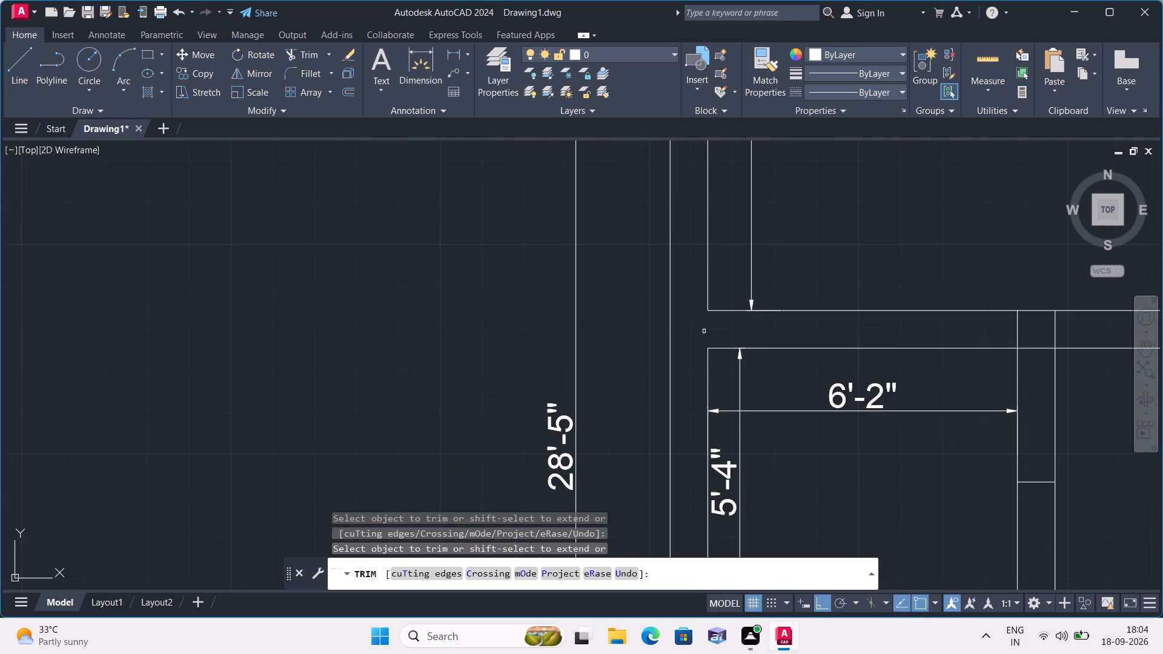
pyautogui.scroll(-2, 704, 331)
pyautogui.moveTo(755, 424); pyautogui.dragTo(750, 323, button='middle')
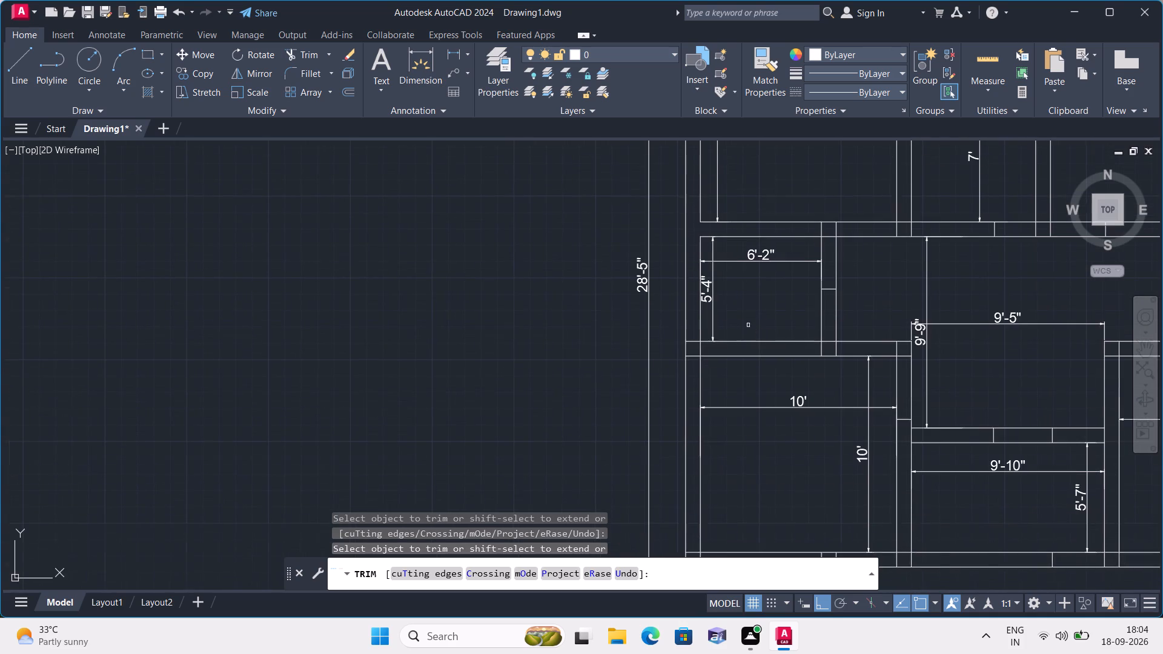
pyautogui.scroll(3, 708, 372)
pyautogui.moveTo(638, 234); pyautogui.dragTo(636, 243)
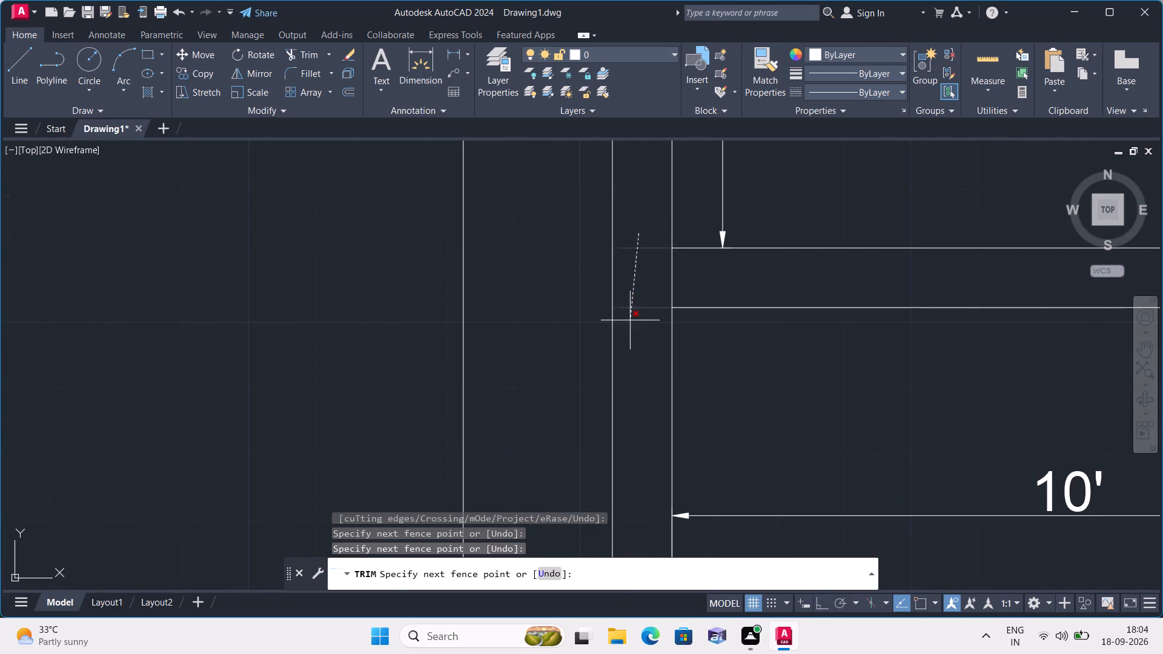
pyautogui.click(630, 320)
pyautogui.click(675, 279)
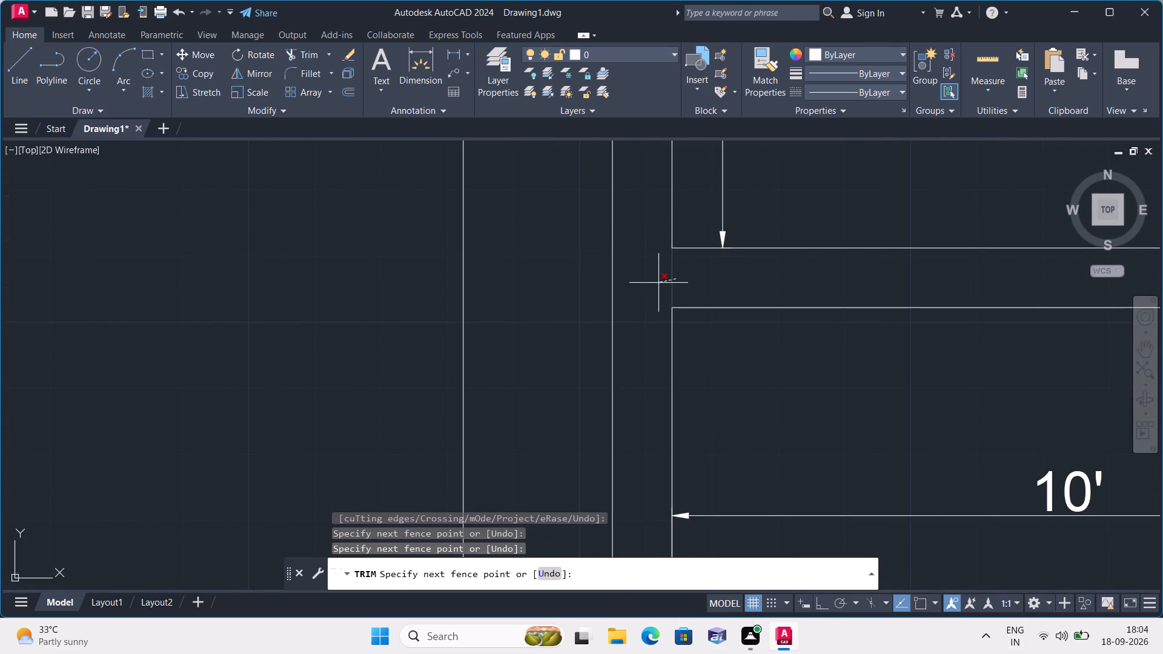
pyautogui.click(660, 283)
# Trim the overlapping inner wall lines at the lower-left outer corner of the plan.
pyautogui.scroll(-3, 643, 361)
pyautogui.moveTo(706, 463); pyautogui.dragTo(659, 342, button='middle')
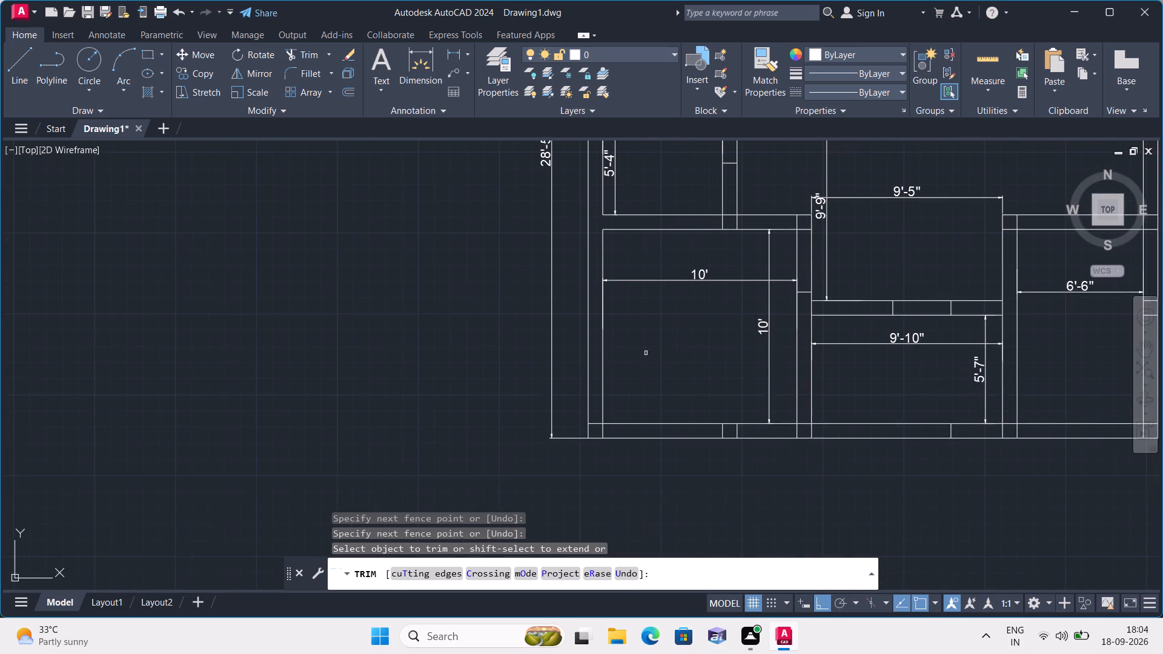
pyautogui.scroll(2, 617, 437)
pyautogui.click(560, 398)
pyautogui.click(585, 431)
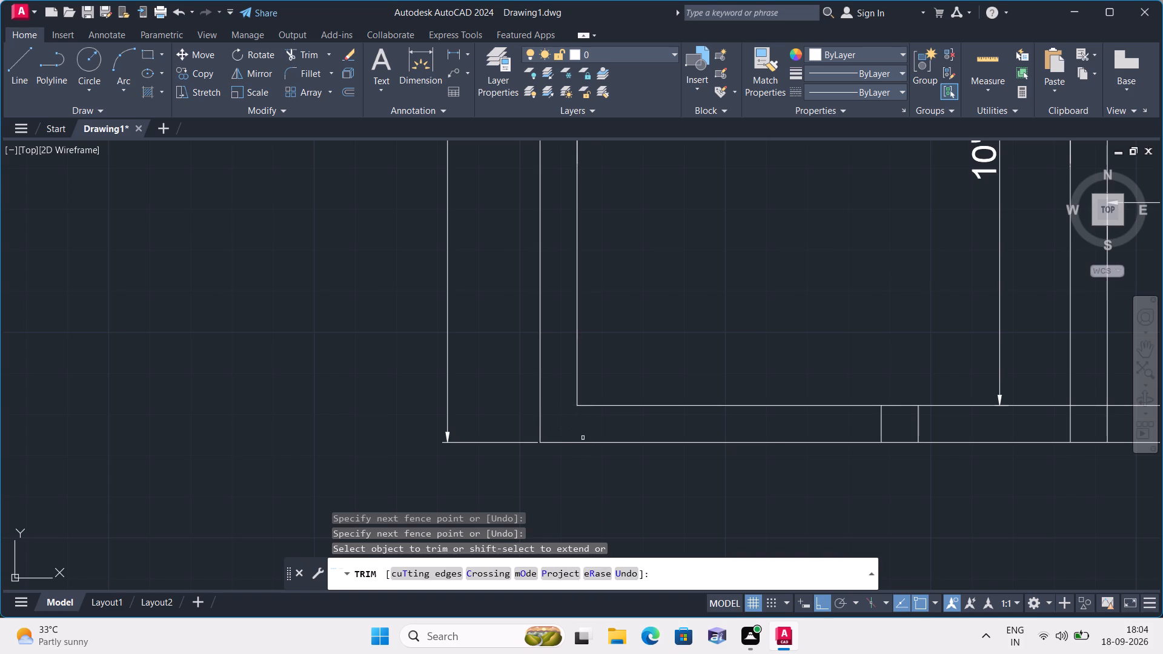
# Trim away the two short vertical lines crossing the bottom outer wall below the lower-left 10' room.
pyautogui.scroll(-1, 598, 449)
pyautogui.moveTo(607, 480); pyautogui.dragTo(550, 479, button='middle')
pyautogui.scroll(1, 758, 436)
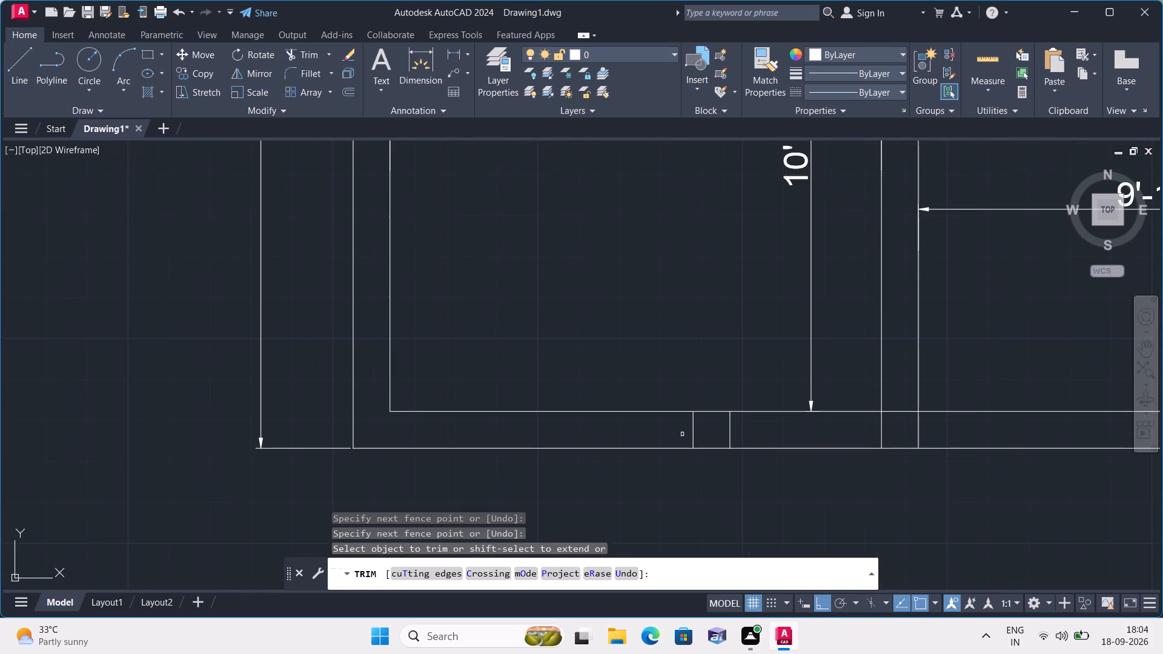
pyautogui.click(669, 431)
pyautogui.click(769, 433)
# Trim the overlapping inner lines where the lower-left 10' room's right wall meets the bottom outer wall.
pyautogui.moveTo(769, 433); pyautogui.dragTo(619, 475, button='middle')
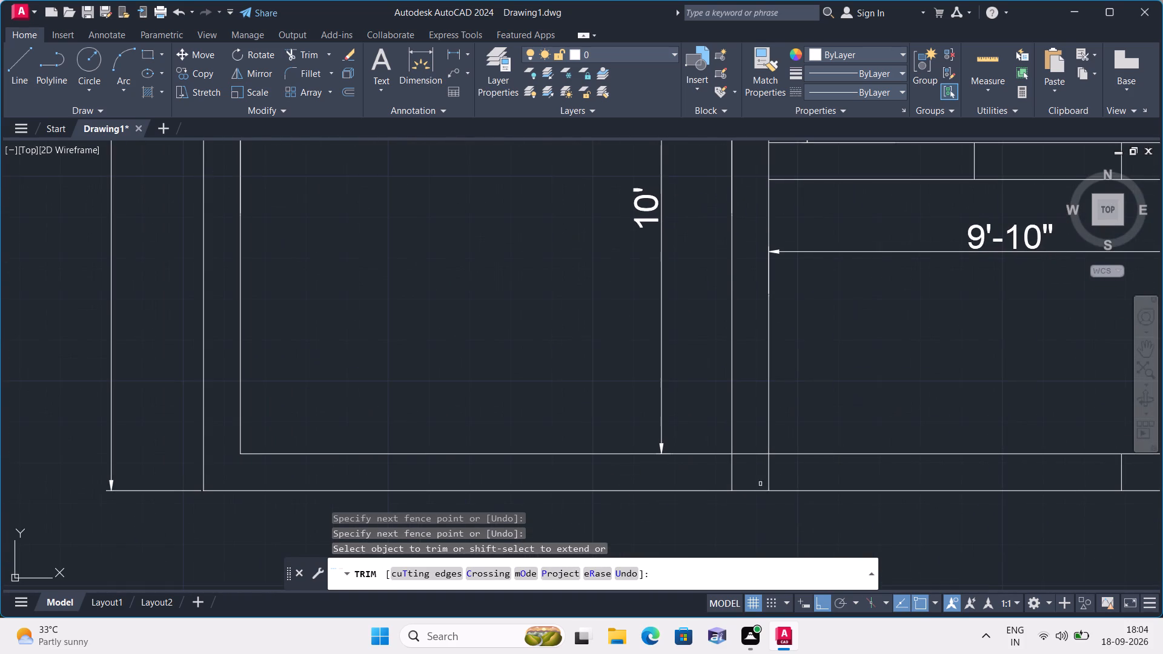
pyautogui.click(755, 450)
pyautogui.click(725, 479)
# Trim both bottom outer wall lines below the 9'-10" room, from the lower-left room's wall to the short vertical line.
pyautogui.scroll(-1, 855, 435)
pyautogui.click(855, 436)
pyautogui.click(857, 481)
# Trim the line closing the left end of the wall above the 9'-10" room, where it meets the lower-left room's wall.
pyautogui.moveTo(885, 429); pyautogui.dragTo(843, 590, button='middle')
pyautogui.scroll(1, 761, 423)
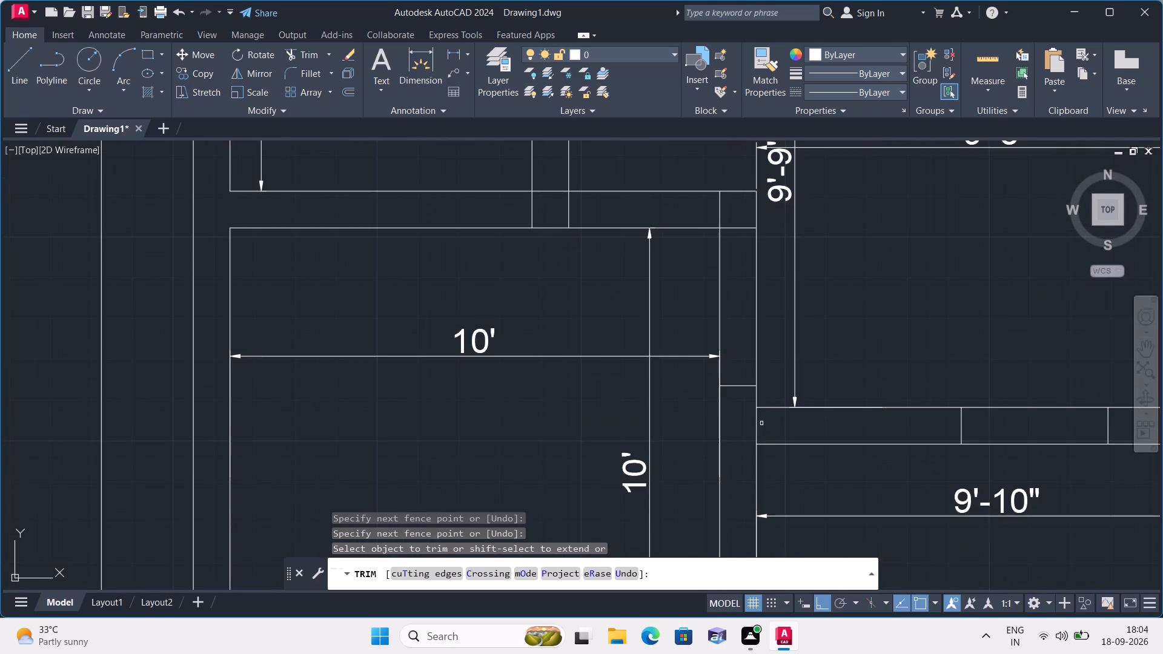
pyautogui.scroll(2, 747, 417)
pyautogui.click(768, 434)
pyautogui.click(746, 434)
# Trim both lines of the wall above the 9'-10" room between its two short vertical lines to form an opening.
pyautogui.scroll(-3, 747, 434)
pyautogui.moveTo(742, 434); pyautogui.dragTo(704, 462, button='middle')
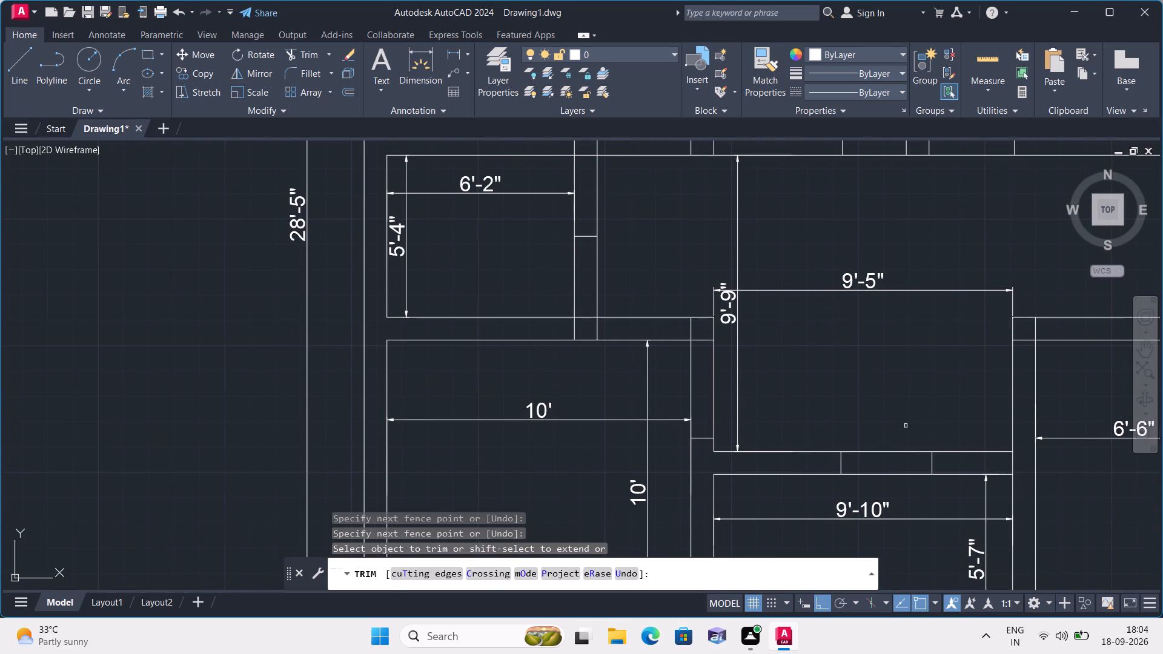
pyautogui.moveTo(906, 425); pyautogui.dragTo(905, 434)
pyautogui.click(900, 484)
# Trim the line closing the right end of the wall above the 9'-10" room, where it meets the 6'-6" room's wall.
pyautogui.scroll(-2, 886, 452)
pyautogui.moveTo(884, 450); pyautogui.dragTo(793, 423, button='middle')
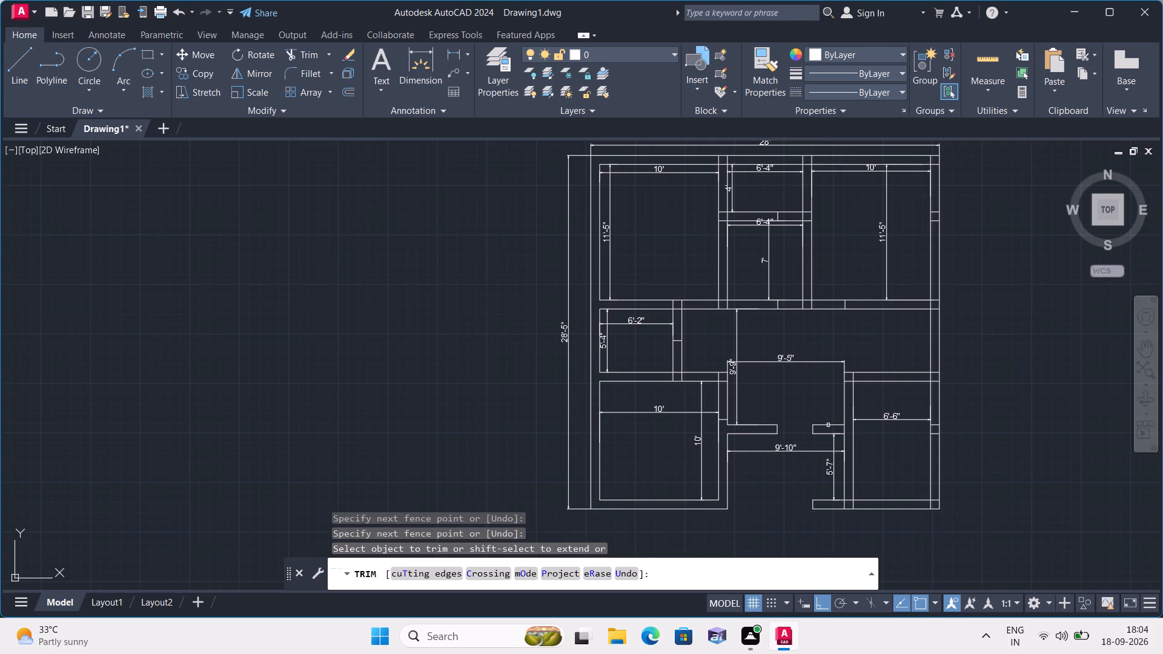
pyautogui.scroll(3, 894, 431)
pyautogui.click(682, 417)
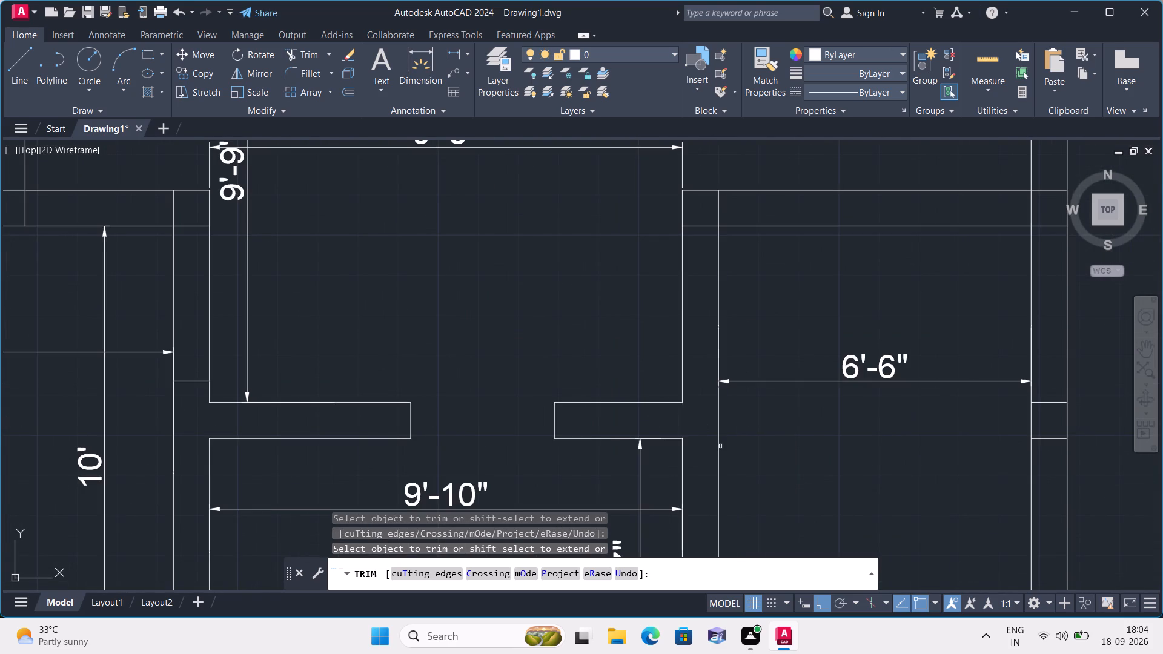
pyautogui.scroll(-1, 734, 444)
pyautogui.scroll(-1, 793, 484)
pyautogui.moveTo(790, 484); pyautogui.dragTo(714, 349, button='middle')
pyautogui.scroll(1, 676, 445)
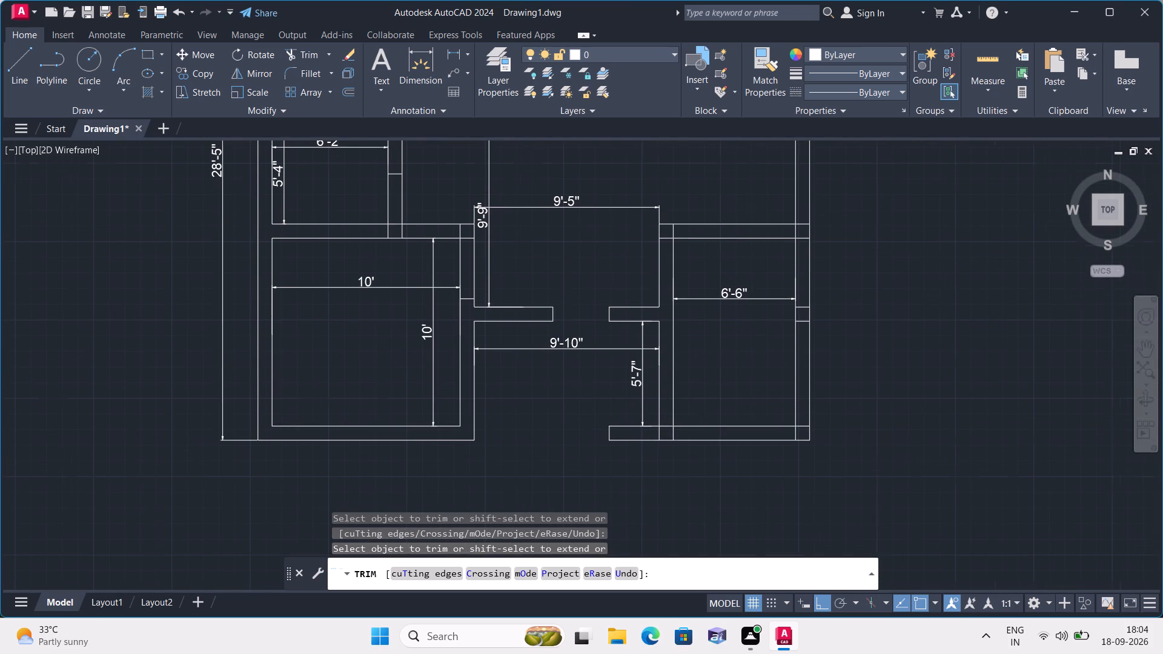
# Trim the overlapping lines where the wall between the 9'-10" and 6'-6" rooms meets the bottom outer wall.
pyautogui.scroll(1, 652, 434)
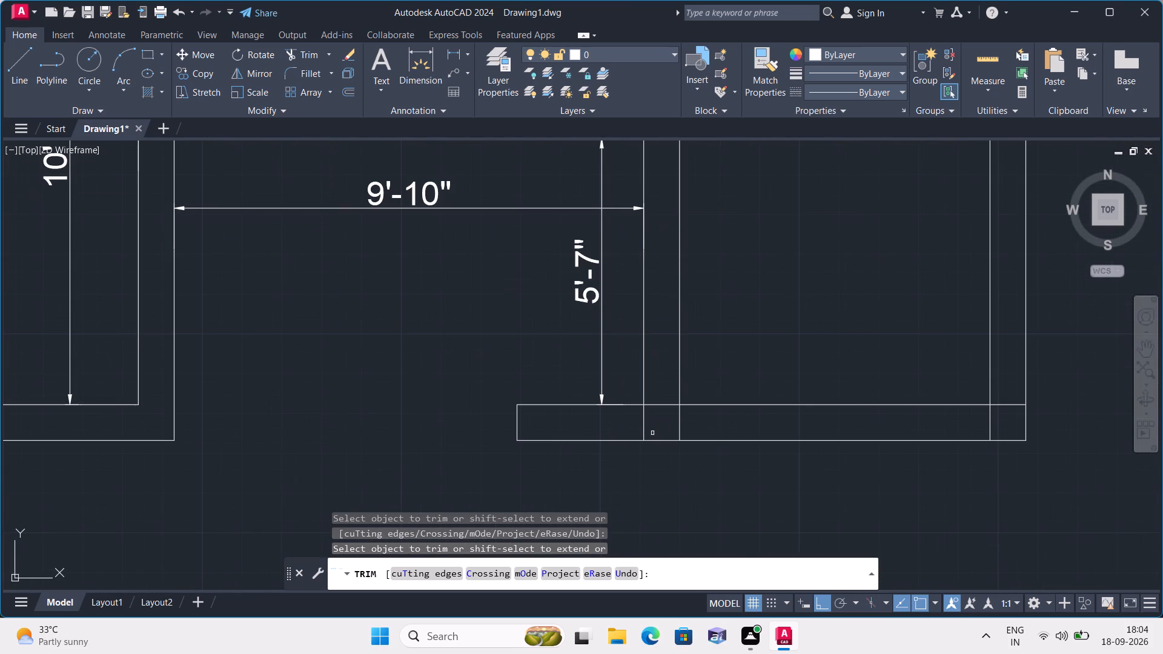
pyautogui.click(640, 426)
pyautogui.click(663, 404)
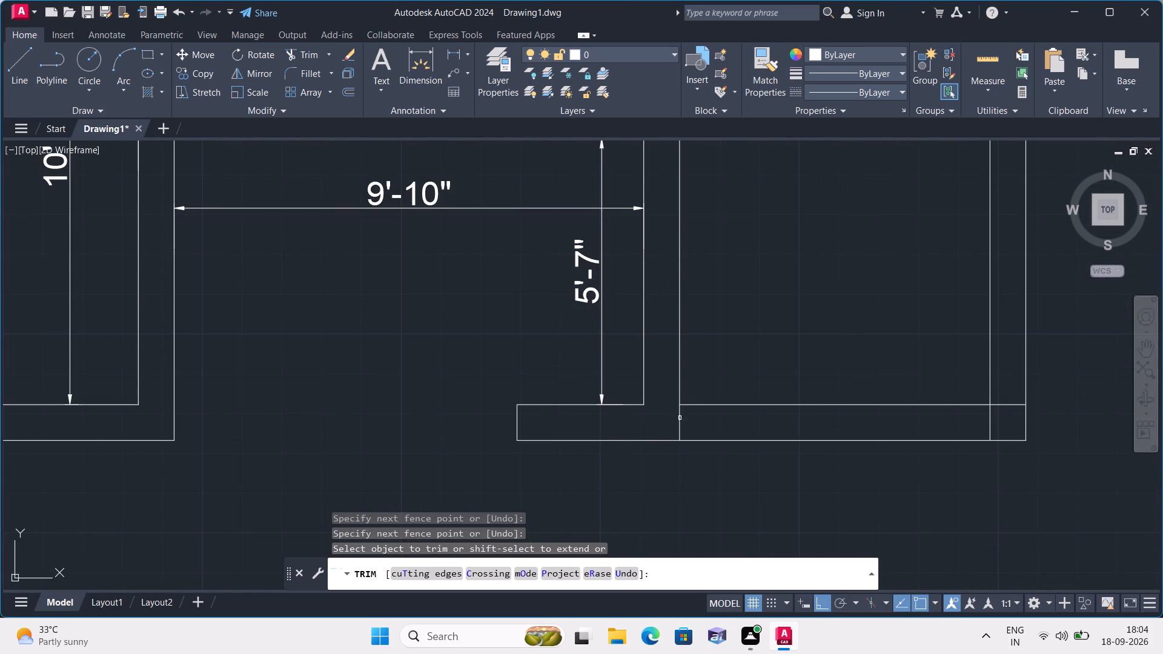
pyautogui.click(682, 418)
pyautogui.click(661, 421)
# Trim the inner wall lines that overrun at the bottom-right outer corner of the 6'-6" room.
pyautogui.scroll(-1, 692, 435)
pyautogui.moveTo(721, 487); pyautogui.dragTo(668, 495, button='middle')
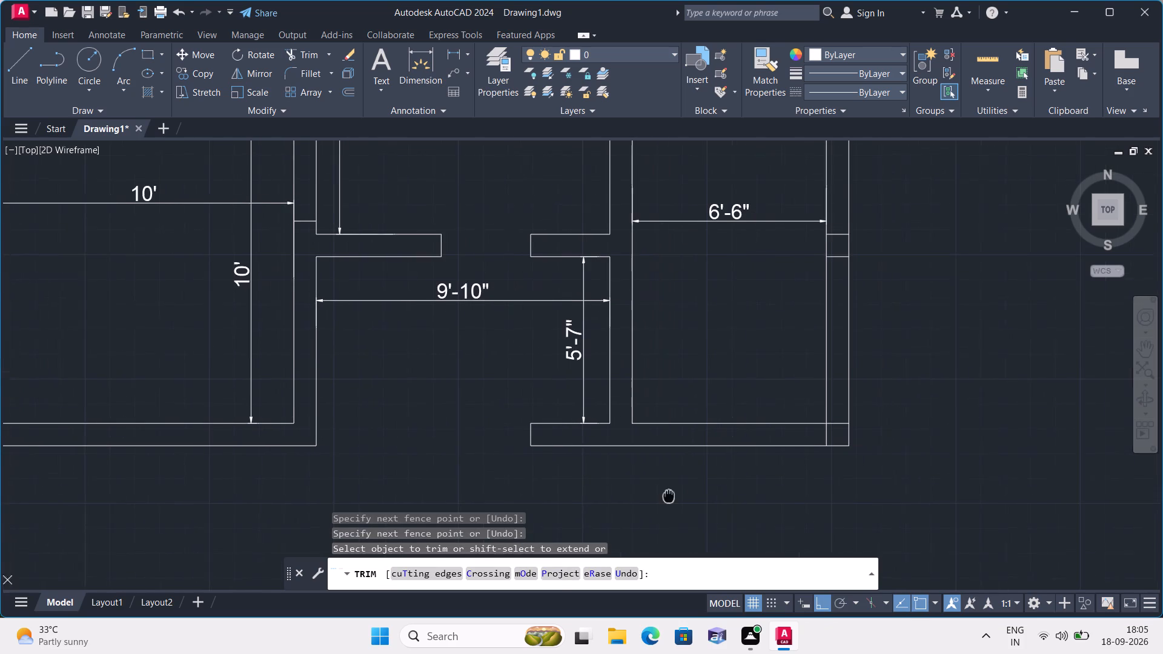
pyautogui.moveTo(668, 495); pyautogui.dragTo(664, 498, button='middle')
pyautogui.moveTo(849, 485); pyautogui.dragTo(775, 532, button='middle')
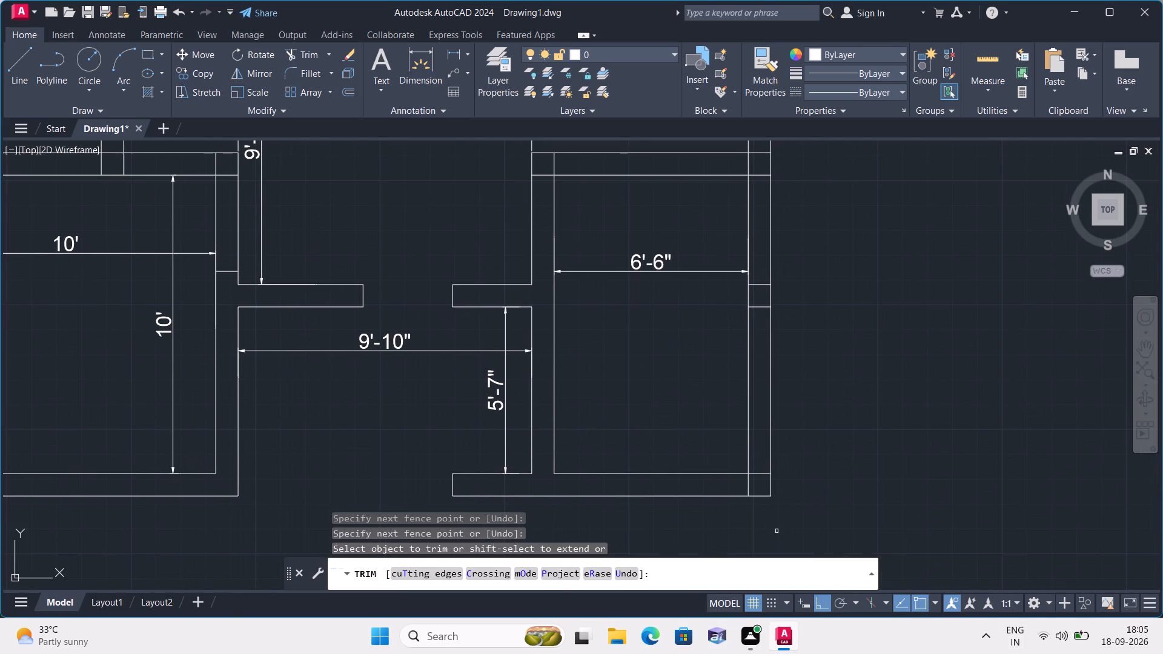
pyautogui.scroll(2, 760, 488)
pyautogui.click(763, 440)
pyautogui.click(723, 482)
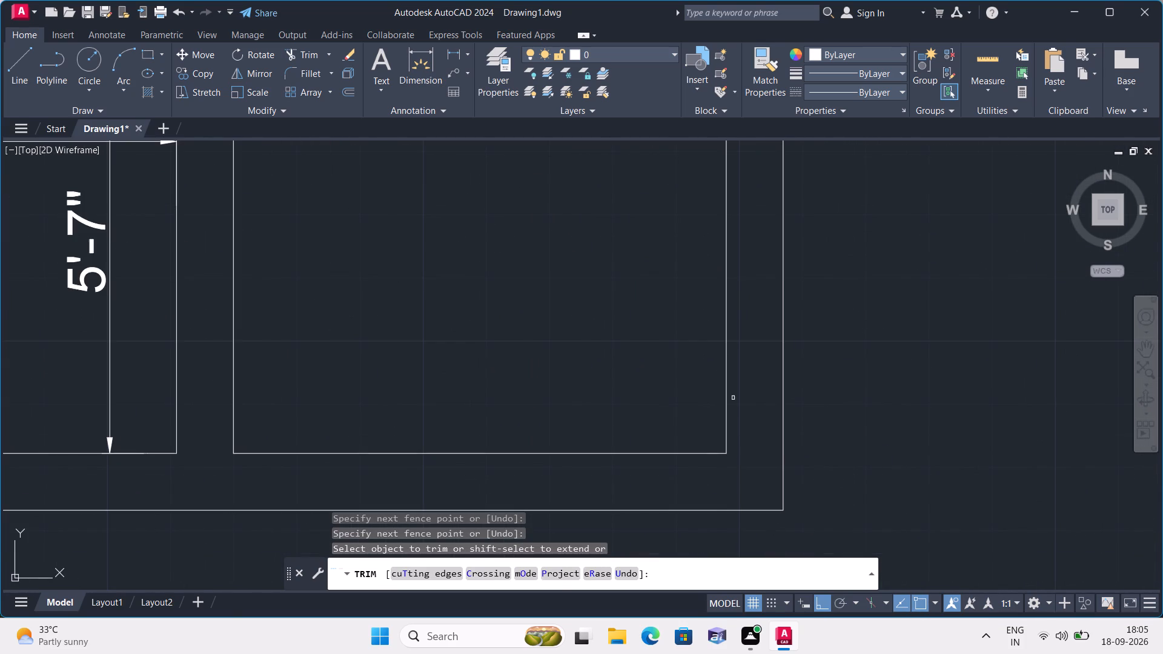
# Trim the two short lines crossing the right outer wall beside the 6'-6" room.
pyautogui.scroll(-2, 699, 375)
pyautogui.moveTo(636, 354); pyautogui.dragTo(702, 542, button='middle')
pyautogui.scroll(2, 791, 452)
pyautogui.moveTo(720, 296); pyautogui.dragTo(712, 323)
pyautogui.moveTo(720, 403); pyautogui.dragTo(718, 386)
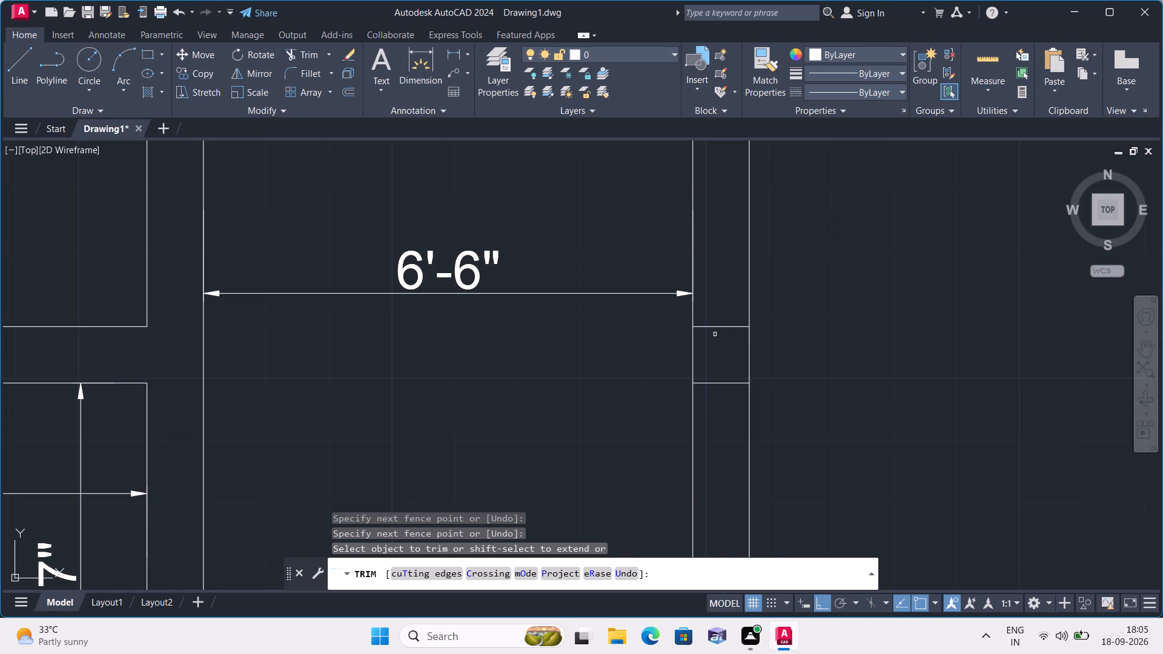
pyautogui.moveTo(715, 318); pyautogui.dragTo(717, 409)
pyautogui.click(717, 409)
pyautogui.scroll(-1, 717, 409)
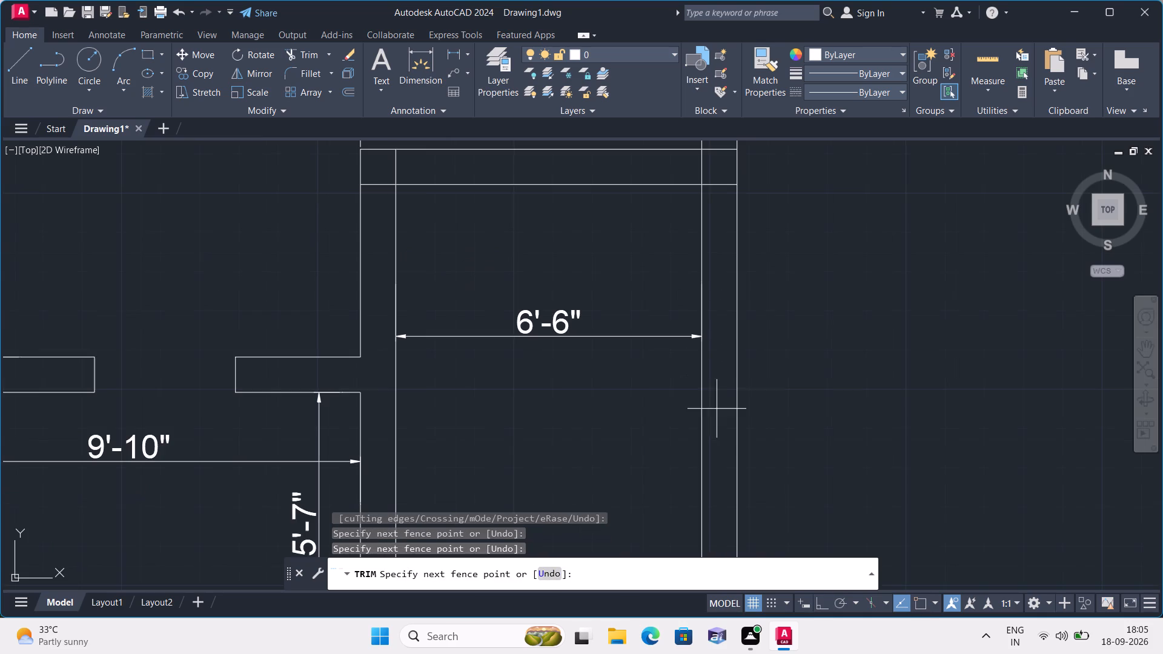
pyautogui.click(716, 386)
# Trim both lines of the wall above the 6'-6" room, between its left wall and the right outer wall.
pyautogui.moveTo(647, 284); pyautogui.dragTo(651, 380, button='middle')
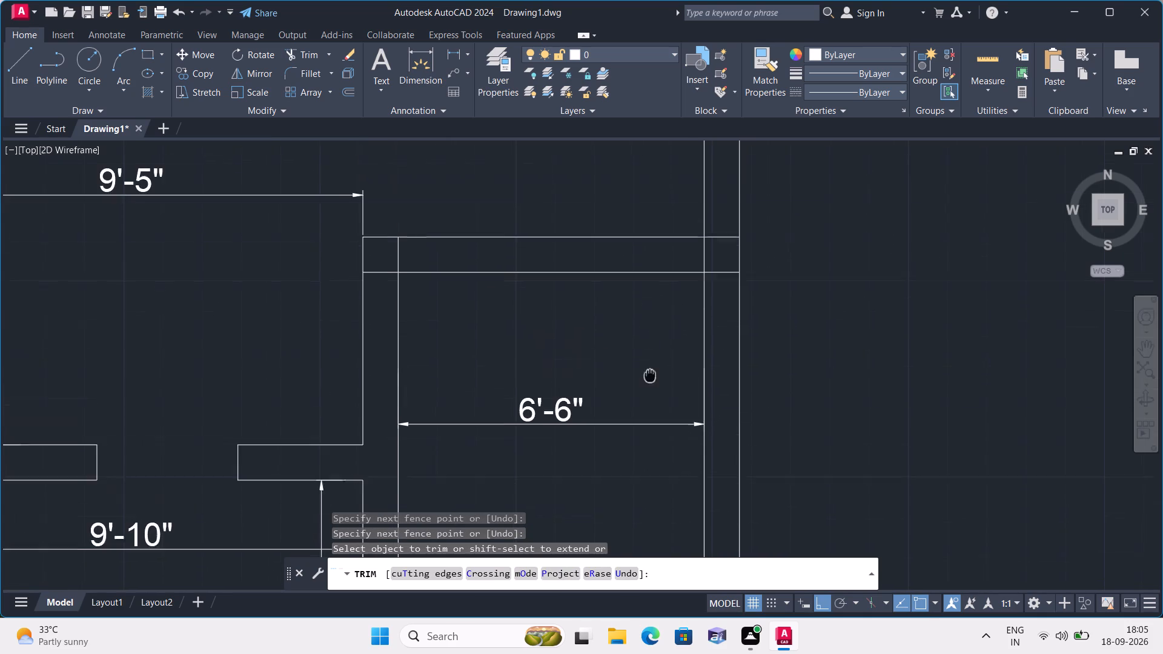
pyautogui.moveTo(651, 380); pyautogui.dragTo(652, 387, button='middle')
pyautogui.moveTo(465, 230); pyautogui.dragTo(497, 302, button='middle')
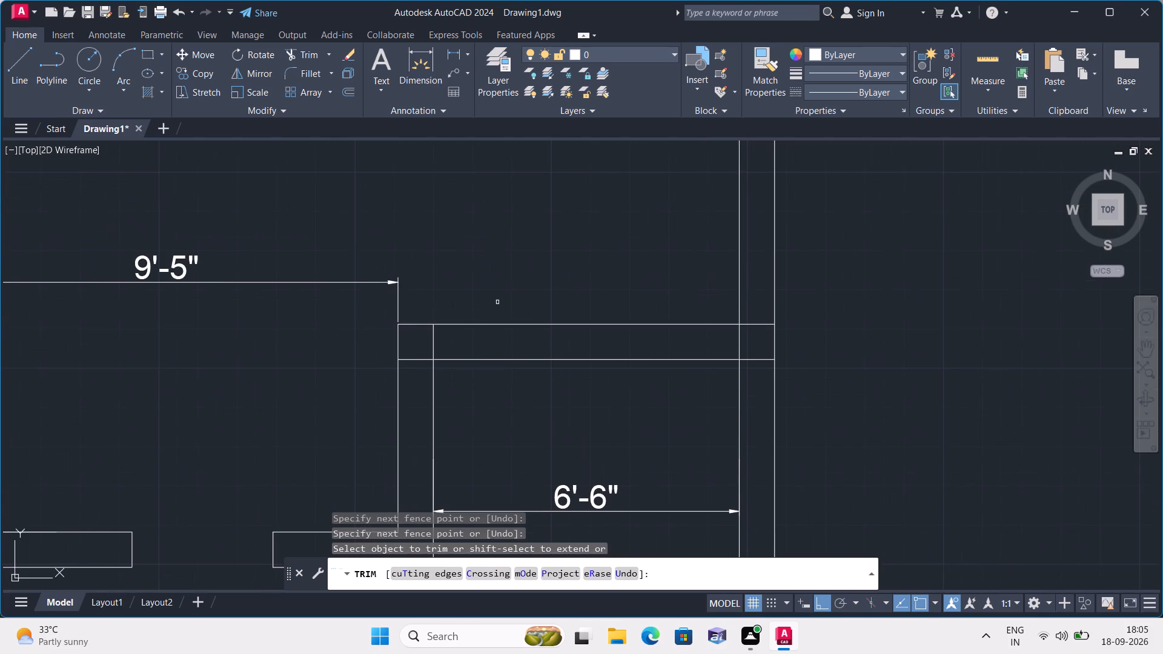
pyautogui.moveTo(509, 278); pyautogui.dragTo(511, 305)
pyautogui.moveTo(491, 383); pyautogui.dragTo(495, 358)
pyautogui.click(516, 296)
pyautogui.moveTo(514, 337); pyautogui.dragTo(514, 344)
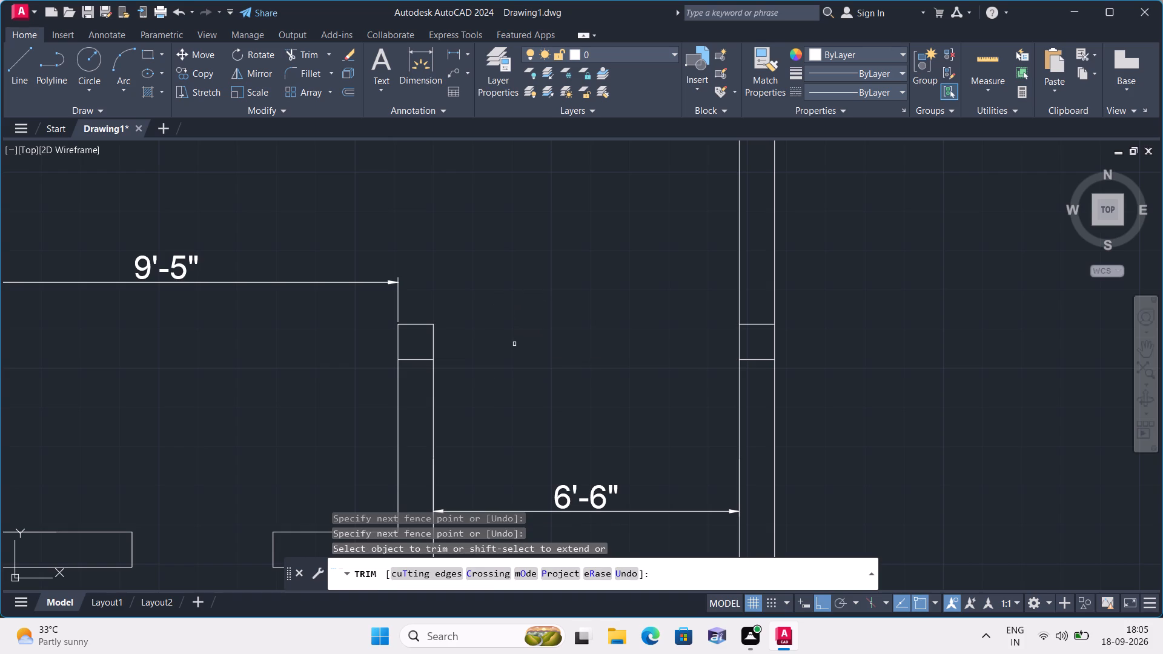
# Trim the lower short line across the top of the 6'-6" room's left wall, leaving a single end line.
pyautogui.scroll(2, 412, 336)
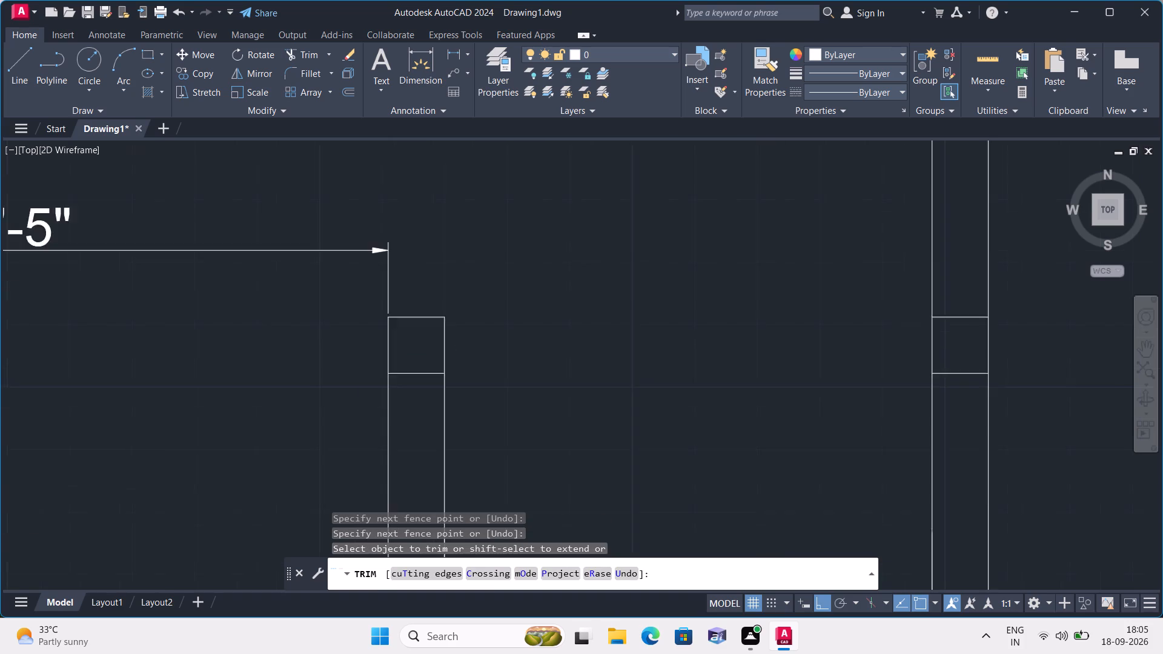
pyautogui.click(417, 393)
pyautogui.click(411, 417)
# Trim the two short lines crossing the right outer wall above the 6'-6" room.
pyautogui.scroll(-1, 411, 395)
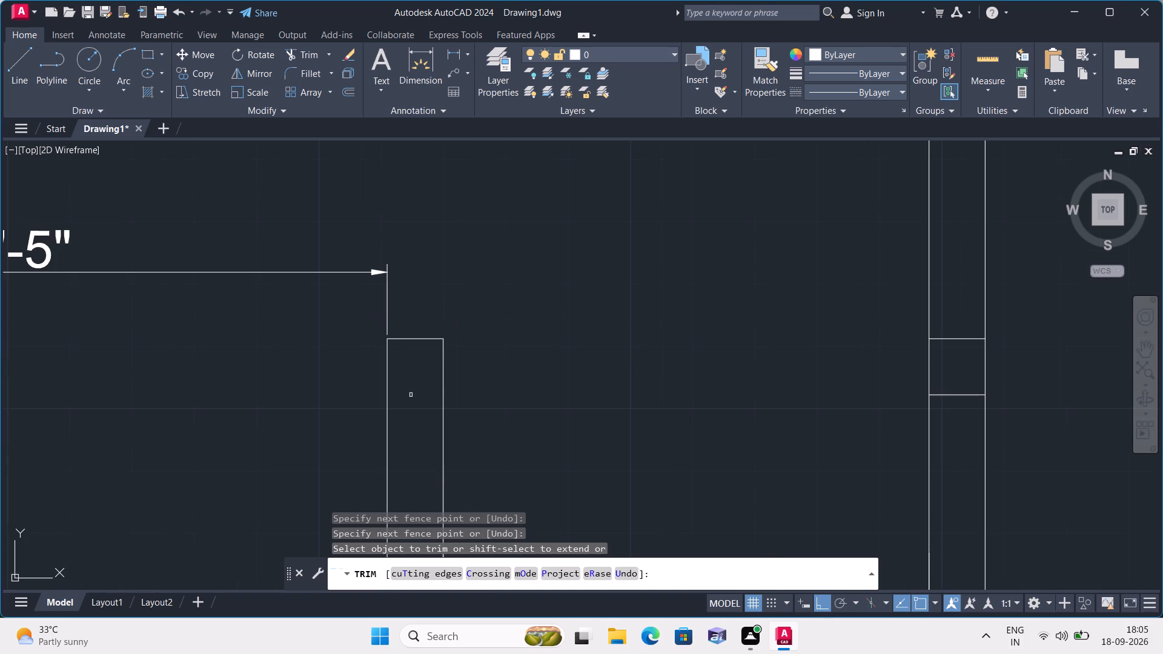
pyautogui.scroll(-1, 892, 392)
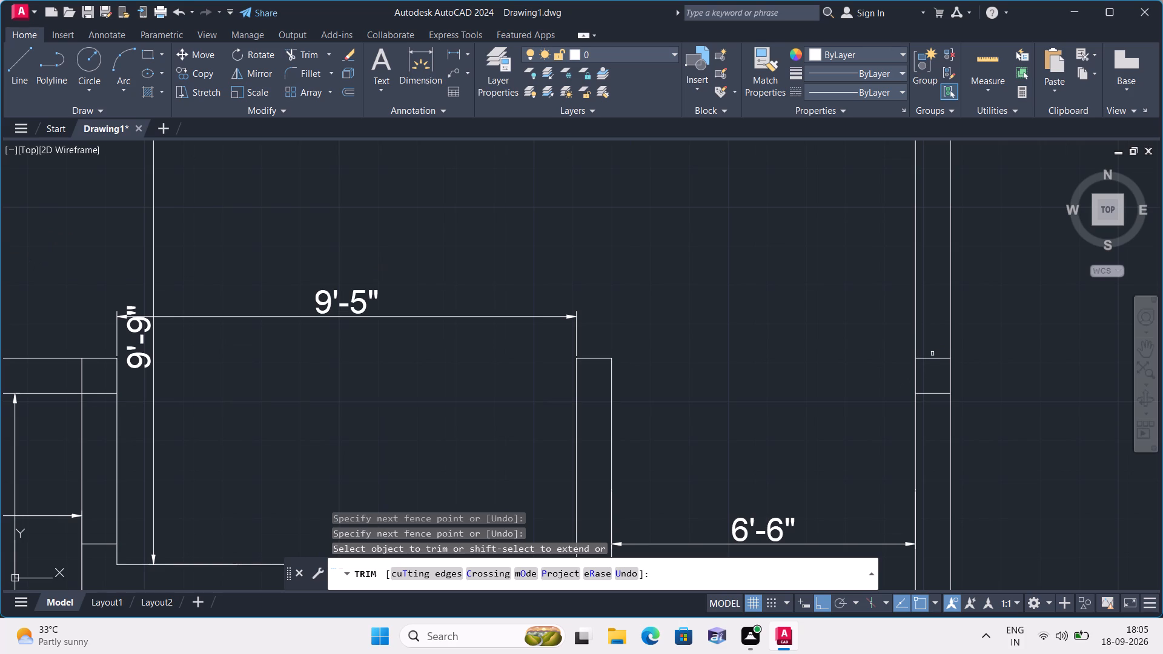
pyautogui.click(932, 354)
pyautogui.click(935, 408)
# Trim the lower-left 10' room's right wall from its short line up to the wall above, including the line crossing that wall.
pyautogui.scroll(-1, 802, 337)
pyautogui.moveTo(763, 301); pyautogui.dragTo(861, 403, button='middle')
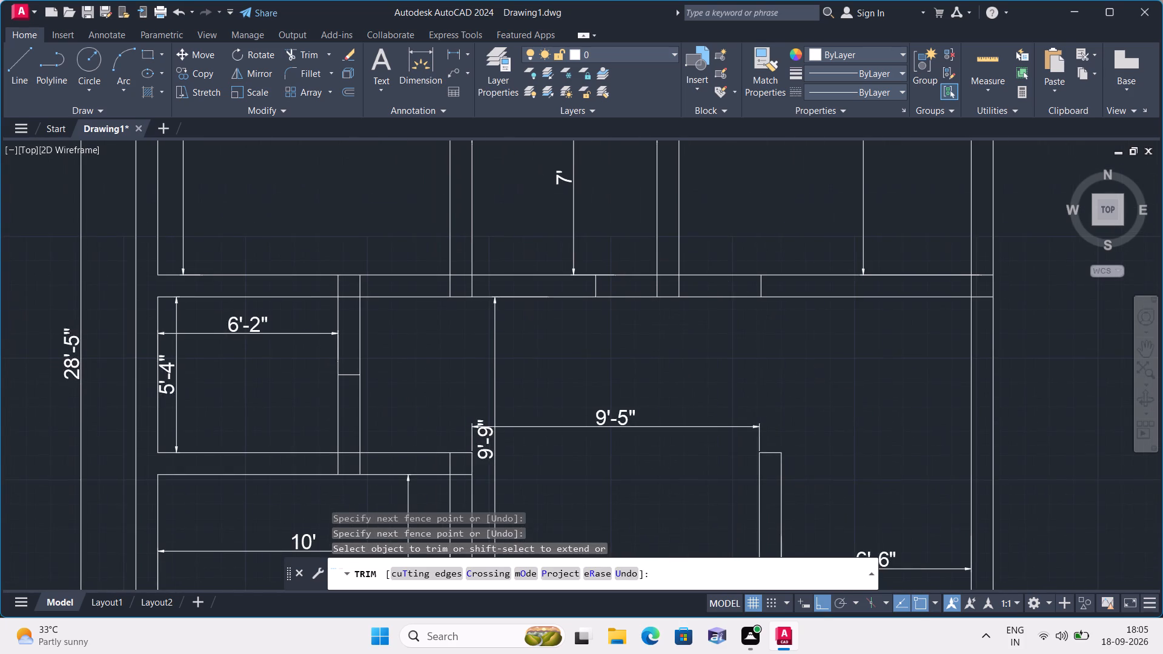
pyautogui.scroll(-1, 861, 403)
pyautogui.moveTo(853, 388); pyautogui.dragTo(859, 314, button='middle')
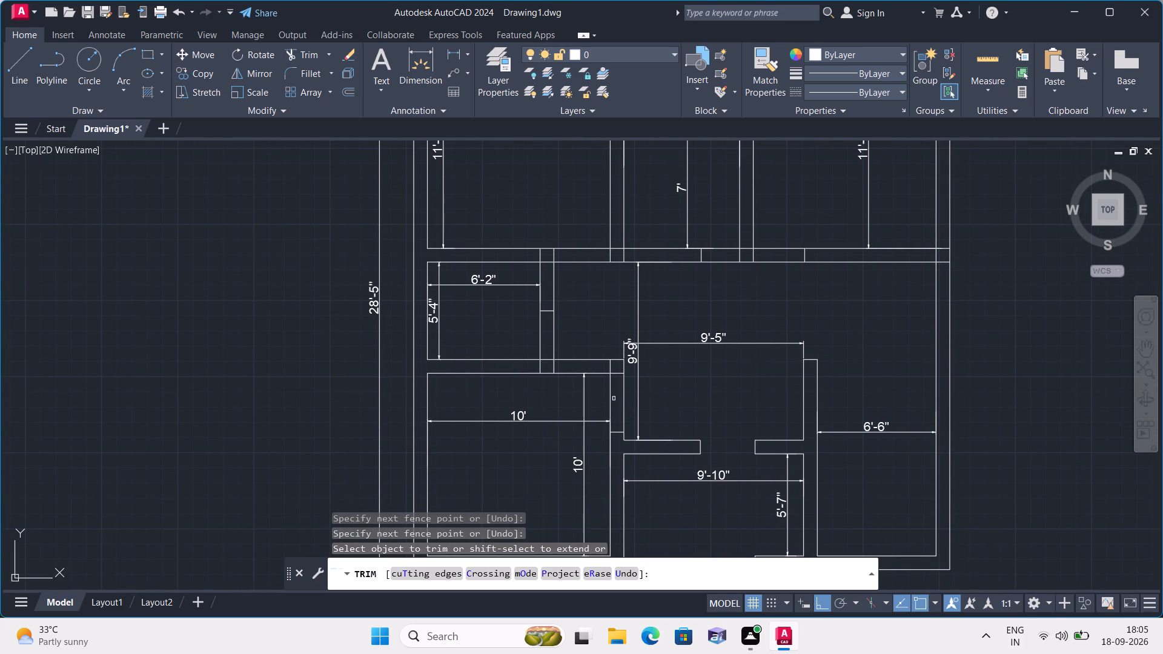
pyautogui.scroll(2, 616, 403)
pyautogui.click(591, 392)
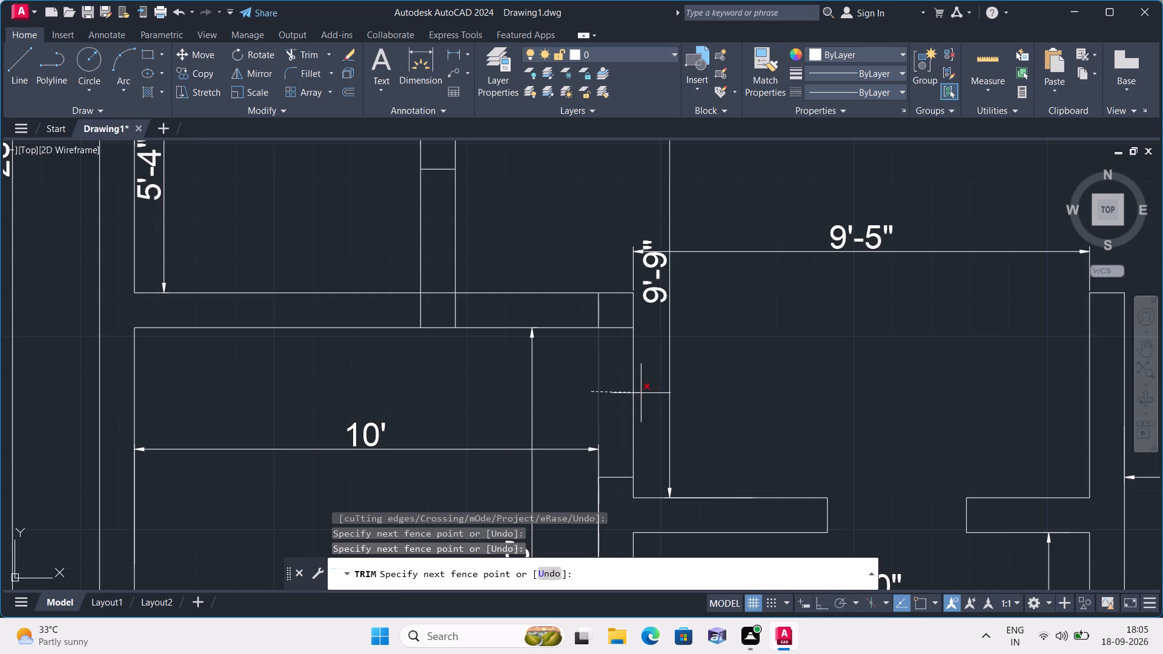
pyautogui.click(647, 394)
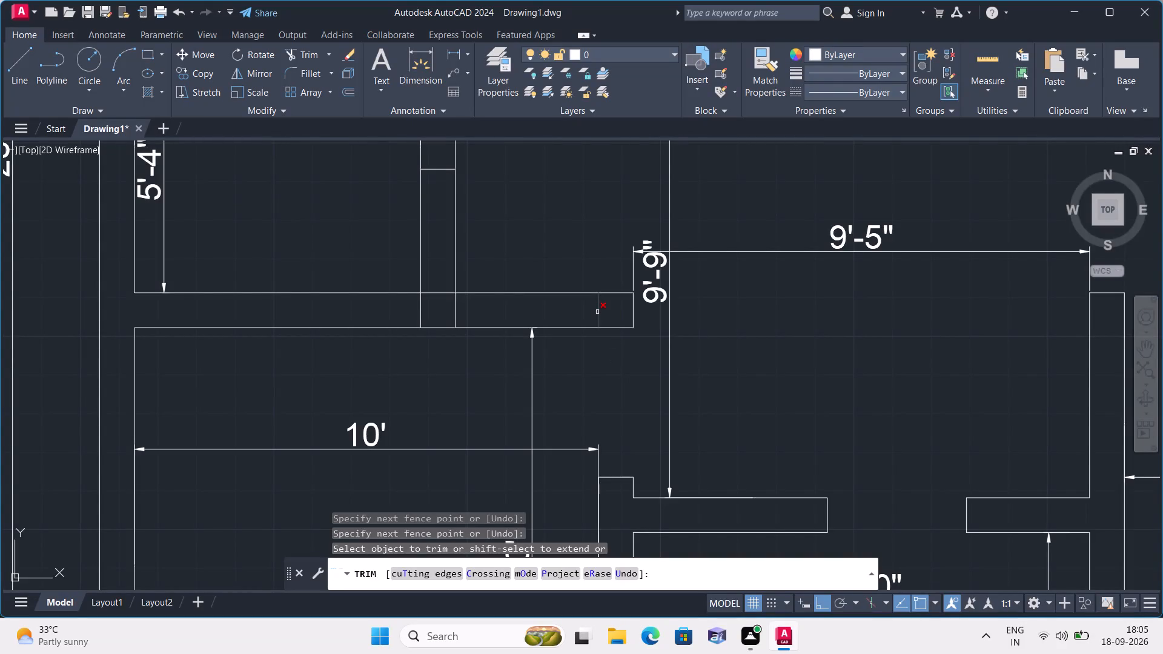
pyautogui.click(597, 312)
# Trim both lines of the 6'-2" room's right wall below its short horizontal line to form an opening.
pyautogui.scroll(-2, 588, 287)
pyautogui.moveTo(558, 250); pyautogui.dragTo(577, 317, button='middle')
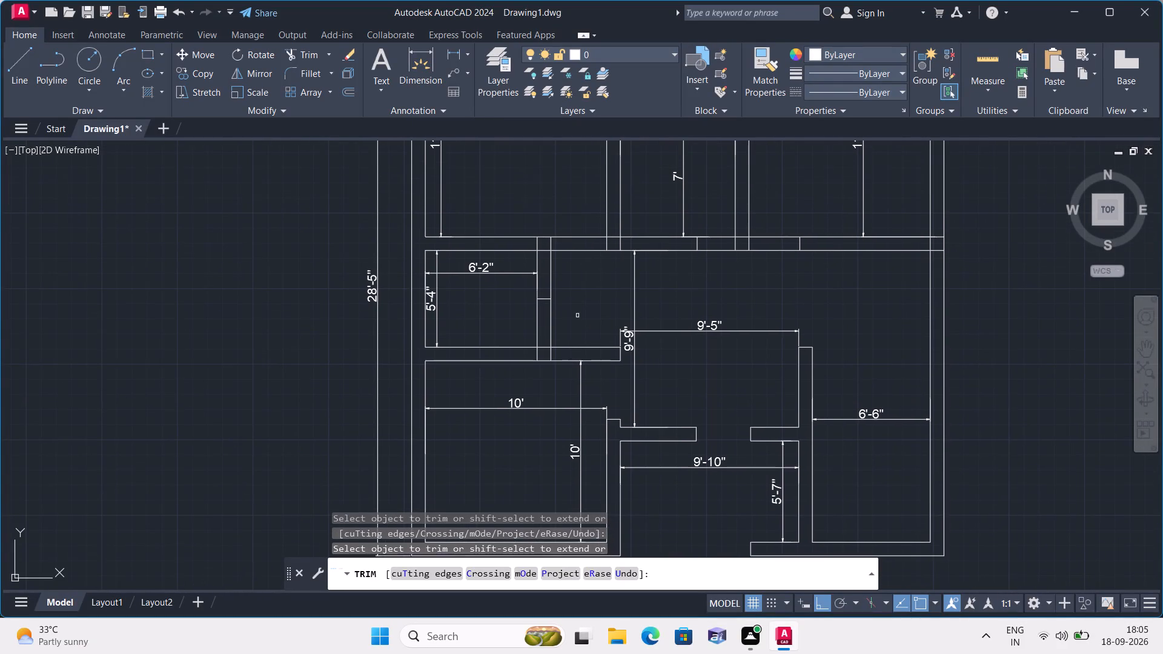
pyautogui.scroll(1, 528, 326)
pyautogui.click(524, 317)
pyautogui.click(583, 321)
# Trim the leftover vertical lines crossing the horizontal wall between the 6'-2" room and the lower-left 10' room.
pyautogui.scroll(3, 513, 374)
pyautogui.click(518, 368)
pyautogui.click(744, 372)
# Trim both lines of the wall below the upper-left room, between the 6'-2" room's right wall and the 7' room's left wall.
pyautogui.scroll(-3, 676, 292)
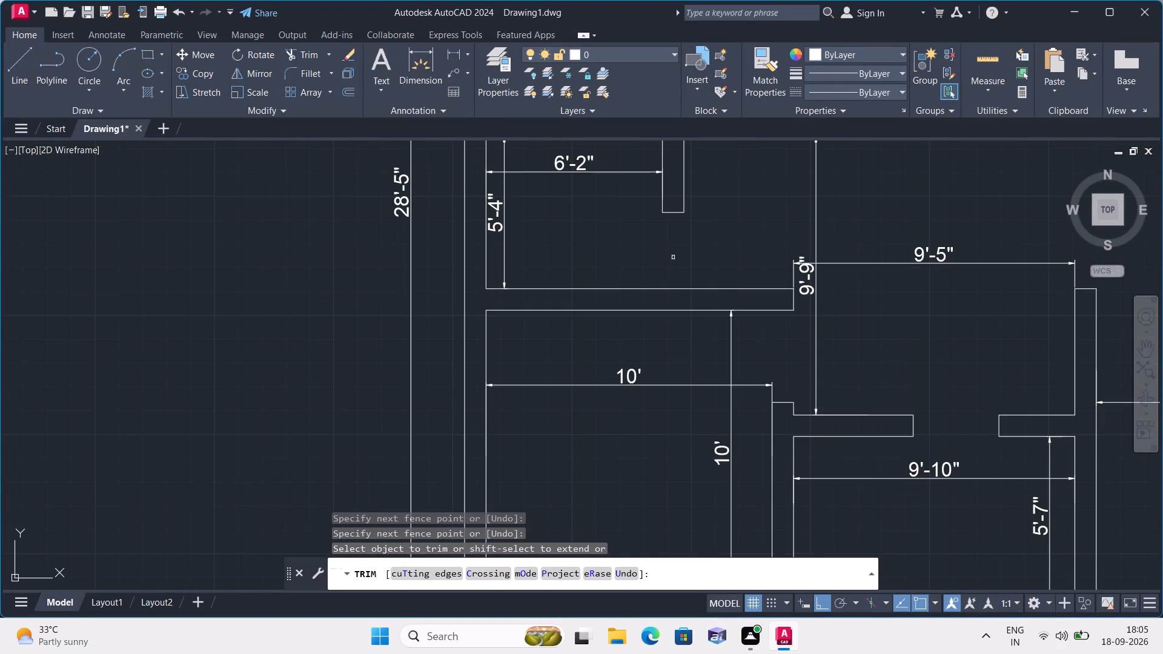
pyautogui.moveTo(673, 257); pyautogui.dragTo(571, 425, button='middle')
pyautogui.scroll(-1, 593, 374)
pyautogui.scroll(2, 621, 305)
pyautogui.click(615, 303)
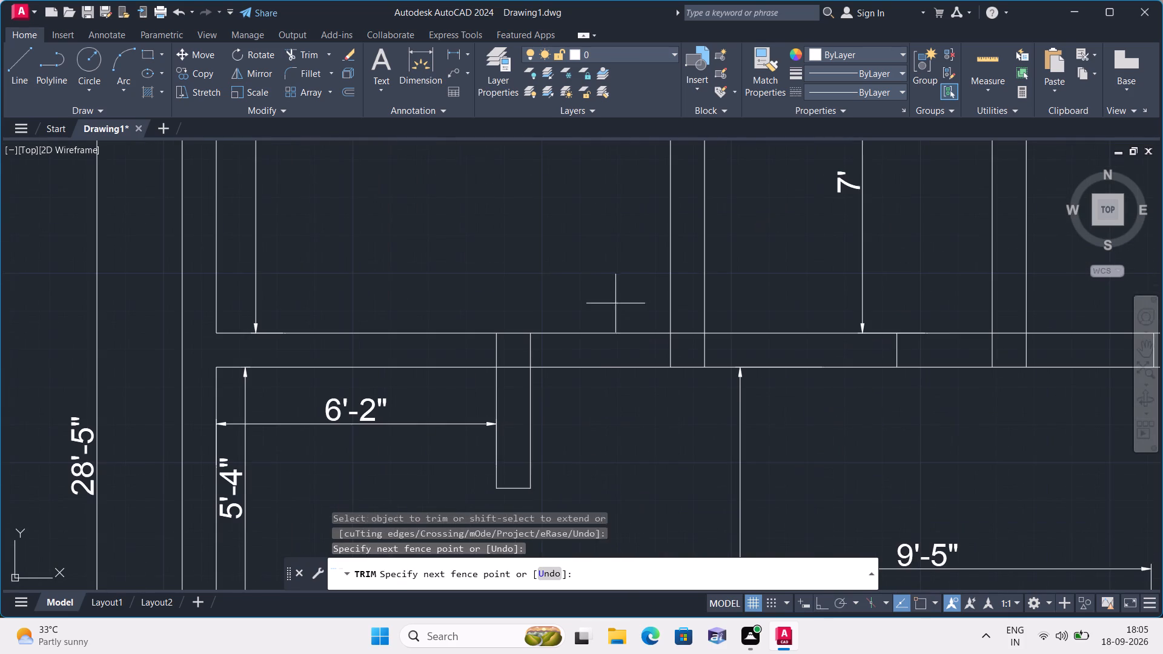
pyautogui.click(593, 383)
# Trim the overlapping lines at the junction above the 6'-2" room's right wall.
pyautogui.click(525, 373)
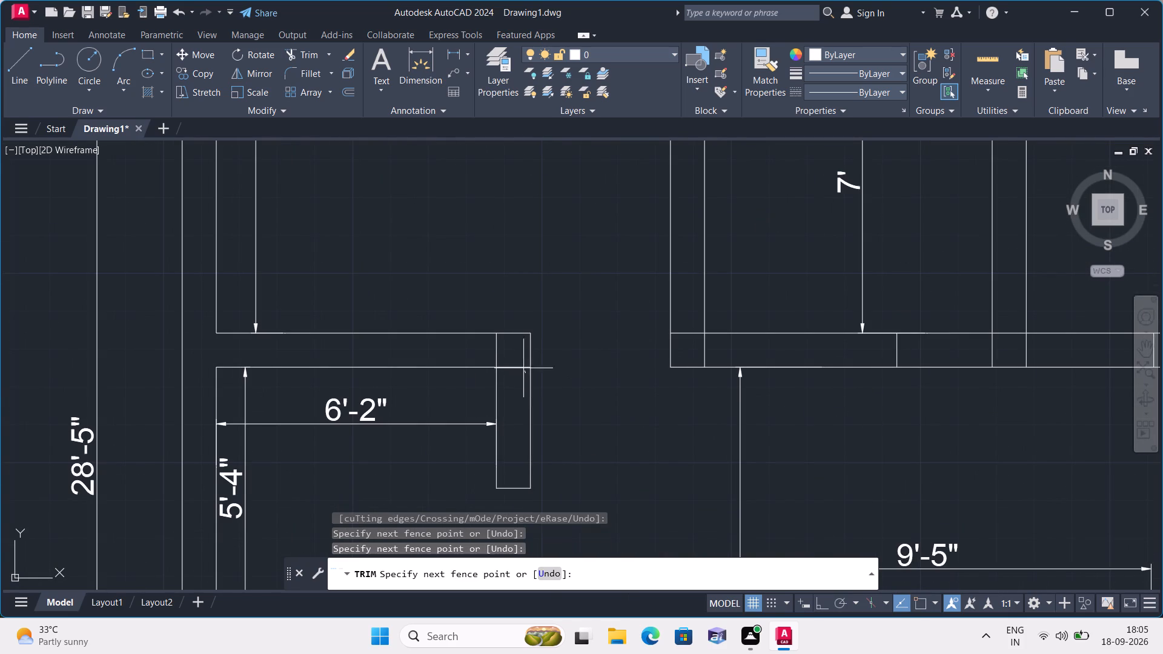
pyautogui.click(522, 360)
pyautogui.click(494, 344)
# Trim the overlapping wall lines at the lower-left corner of the 7' long room.
pyautogui.scroll(-1, 557, 291)
pyautogui.moveTo(561, 285); pyautogui.dragTo(538, 357, button='middle')
pyautogui.click(614, 386)
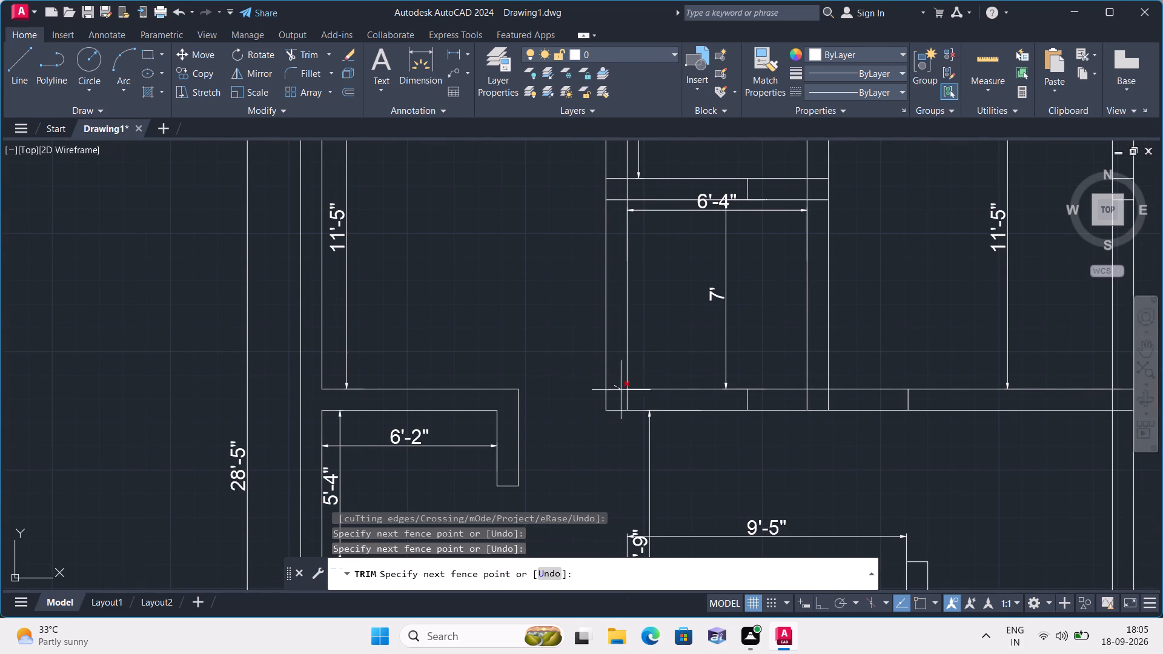
pyautogui.click(625, 398)
pyautogui.click(629, 398)
# Trim the wall below the 7' room from its short vertical line to the right wall, including the line across that wall's foot.
pyautogui.scroll(-1, 629, 398)
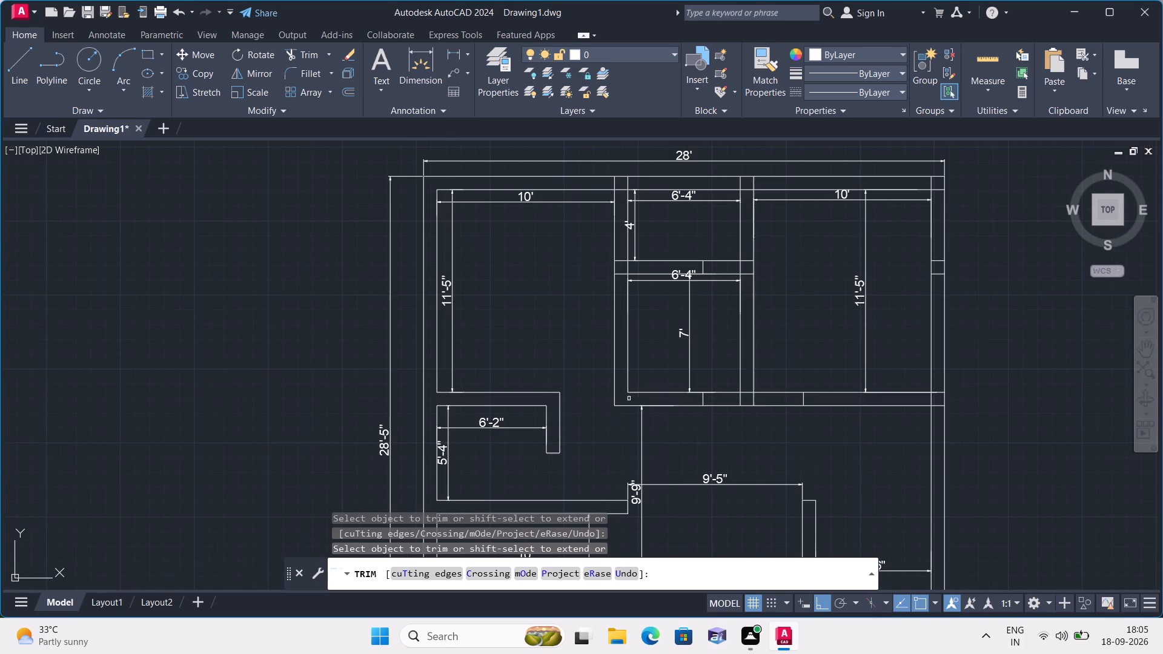
pyautogui.click(727, 387)
pyautogui.click(732, 422)
pyautogui.scroll(1, 750, 391)
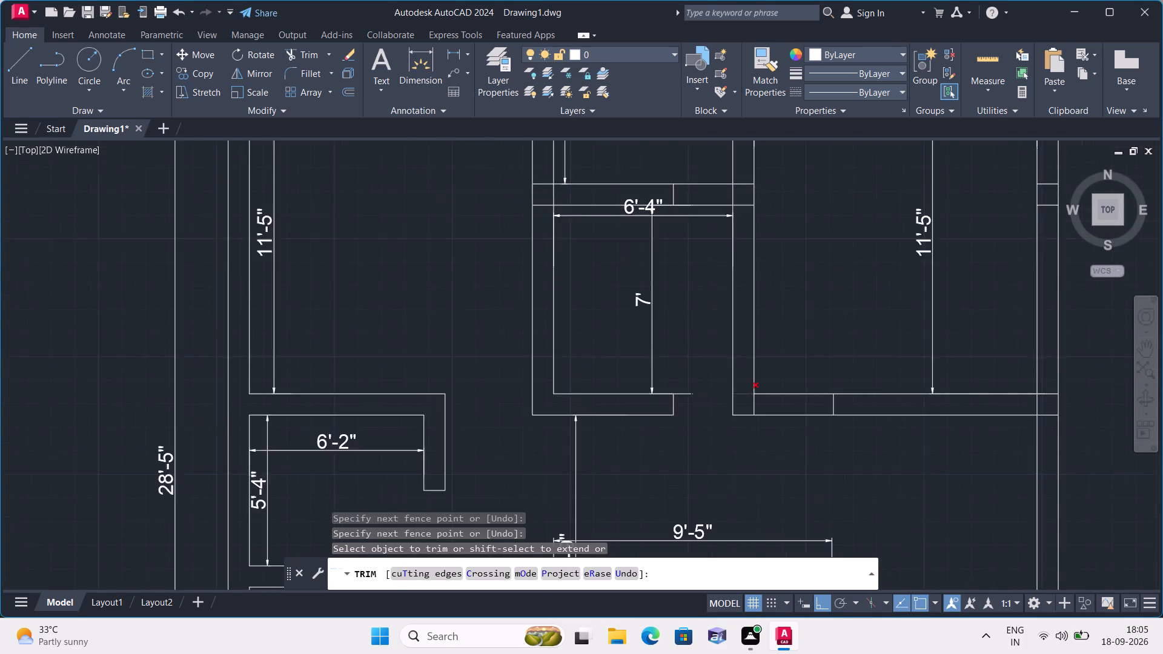
pyautogui.scroll(1, 750, 391)
pyautogui.click(738, 398)
# Trim both lines of the upper-right room's bottom wall, from its left wall to the short vertical line, to form an opening.
pyautogui.scroll(-1, 738, 398)
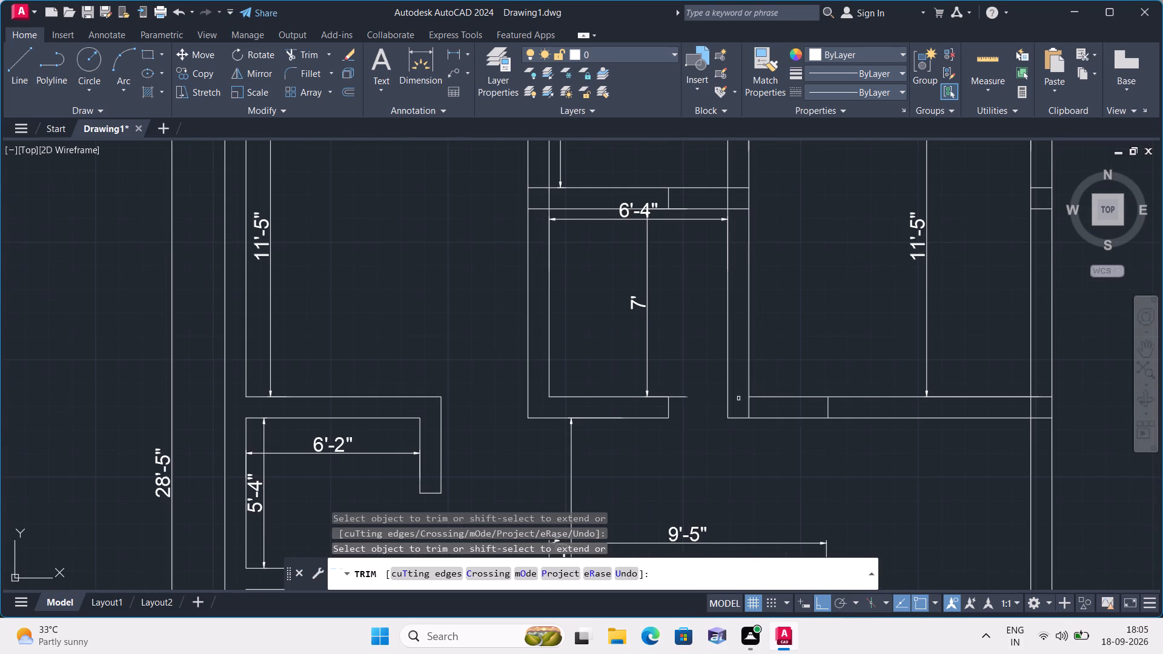
pyautogui.click(779, 377)
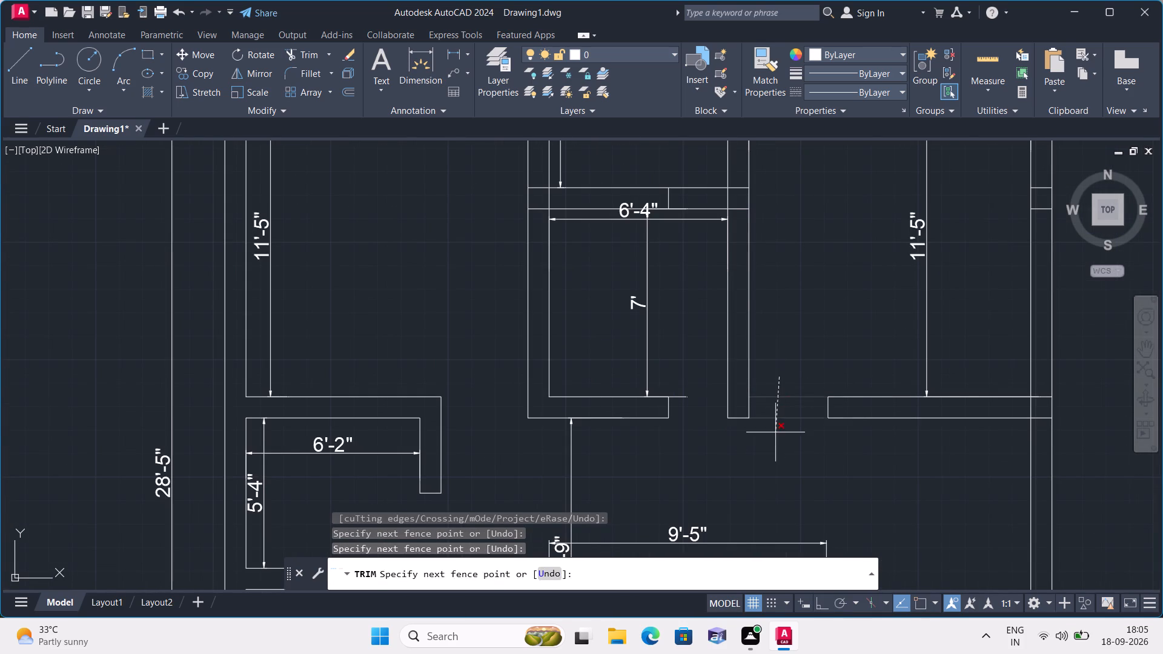
pyautogui.click(775, 432)
# Trim the overlapping lines where the upper-right room's bottom wall meets the right outer wall.
pyautogui.scroll(-1, 775, 432)
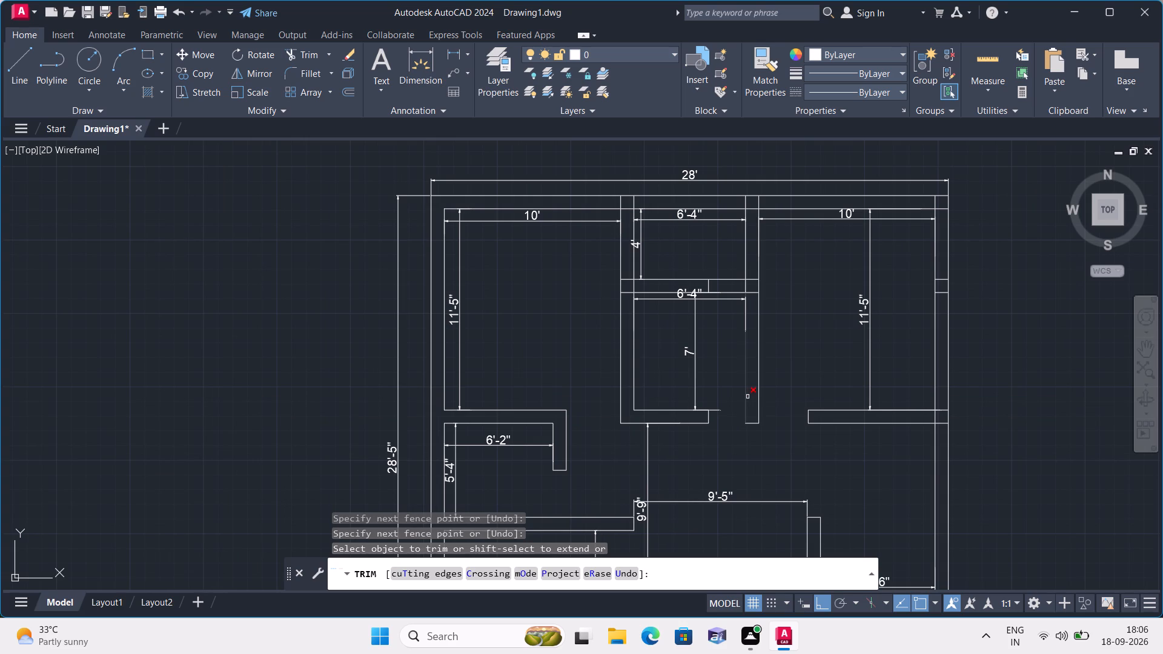
pyautogui.scroll(2, 966, 430)
pyautogui.click(878, 397)
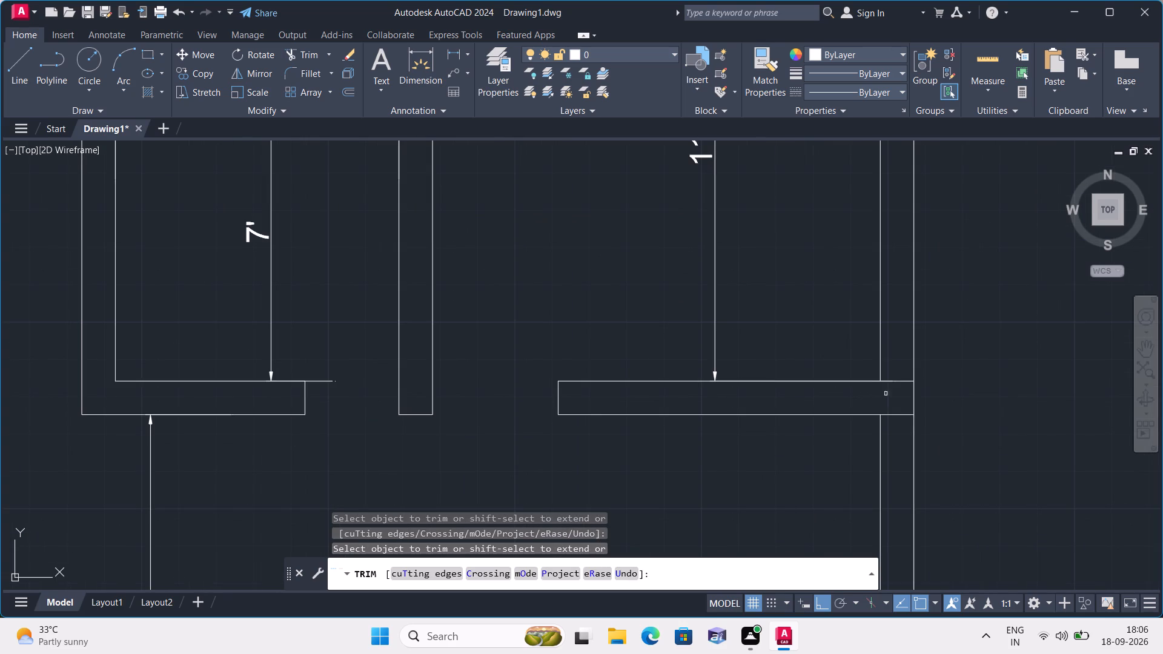
pyautogui.click(895, 381)
pyautogui.click(893, 418)
pyautogui.click(895, 380)
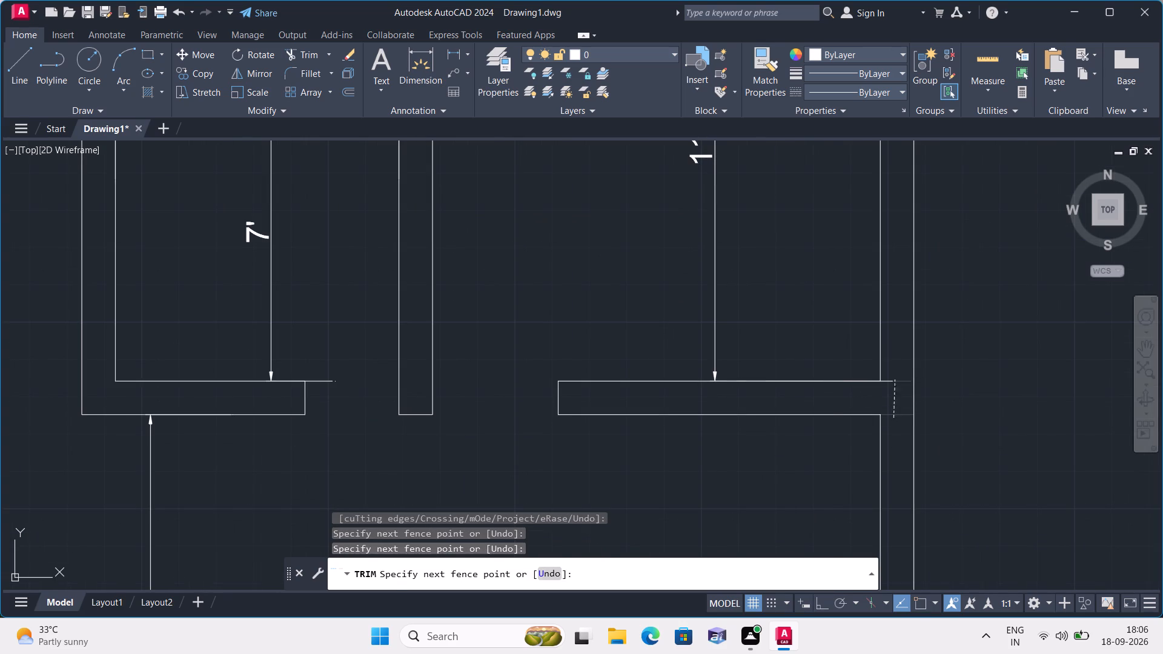
pyautogui.click(889, 381)
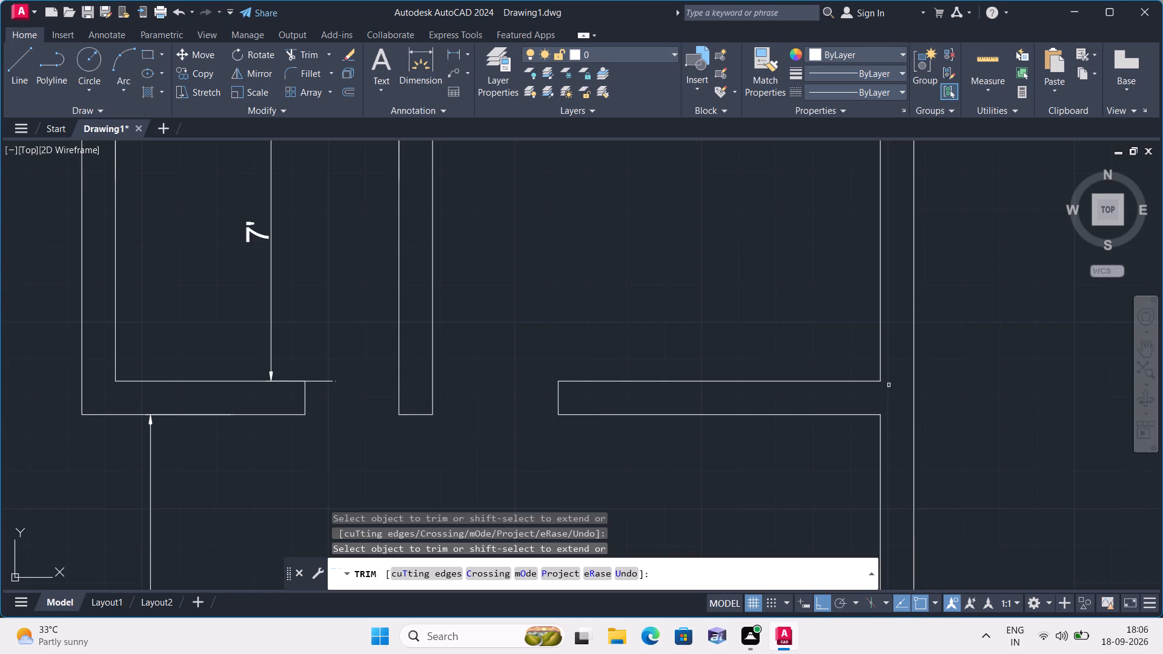
# Trim the two short lines crossing the right outer wall beside the upper-right 10' room.
pyautogui.scroll(-1, 889, 385)
pyautogui.moveTo(803, 370); pyautogui.dragTo(803, 537, button='middle')
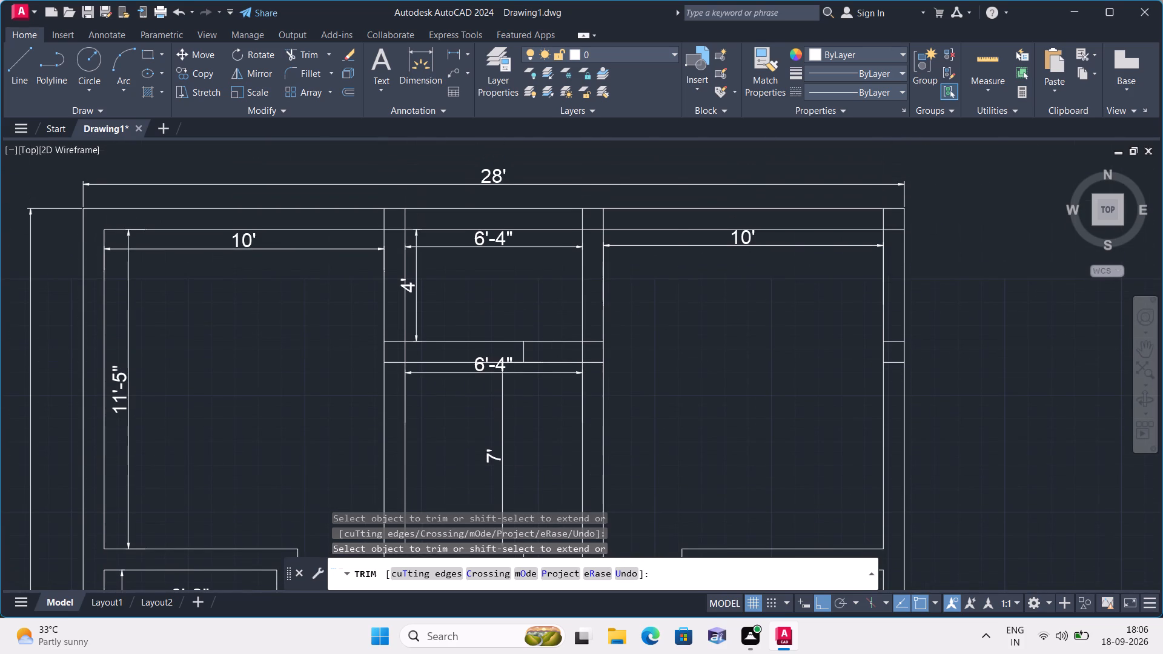
pyautogui.scroll(2, 892, 357)
pyautogui.moveTo(893, 304); pyautogui.dragTo(894, 312)
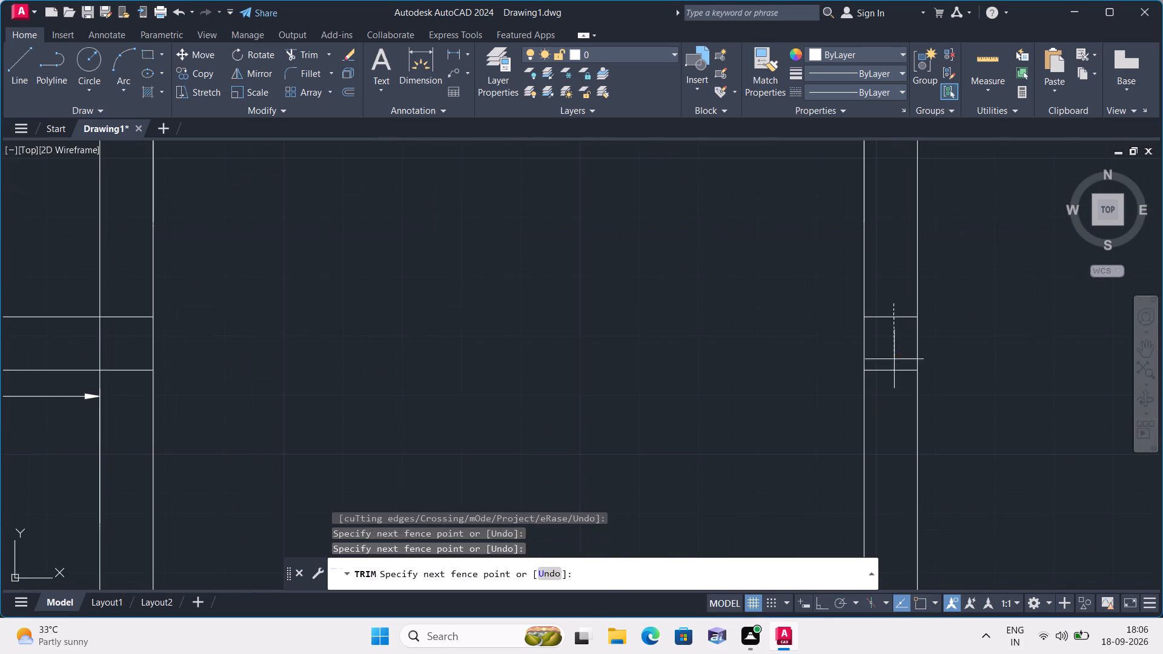
pyautogui.click(893, 379)
# Trim the two inner wall lines that overlap inside the upper-right corner of the outer wall.
pyautogui.scroll(-3, 761, 306)
pyautogui.moveTo(741, 303); pyautogui.dragTo(771, 552, button='middle')
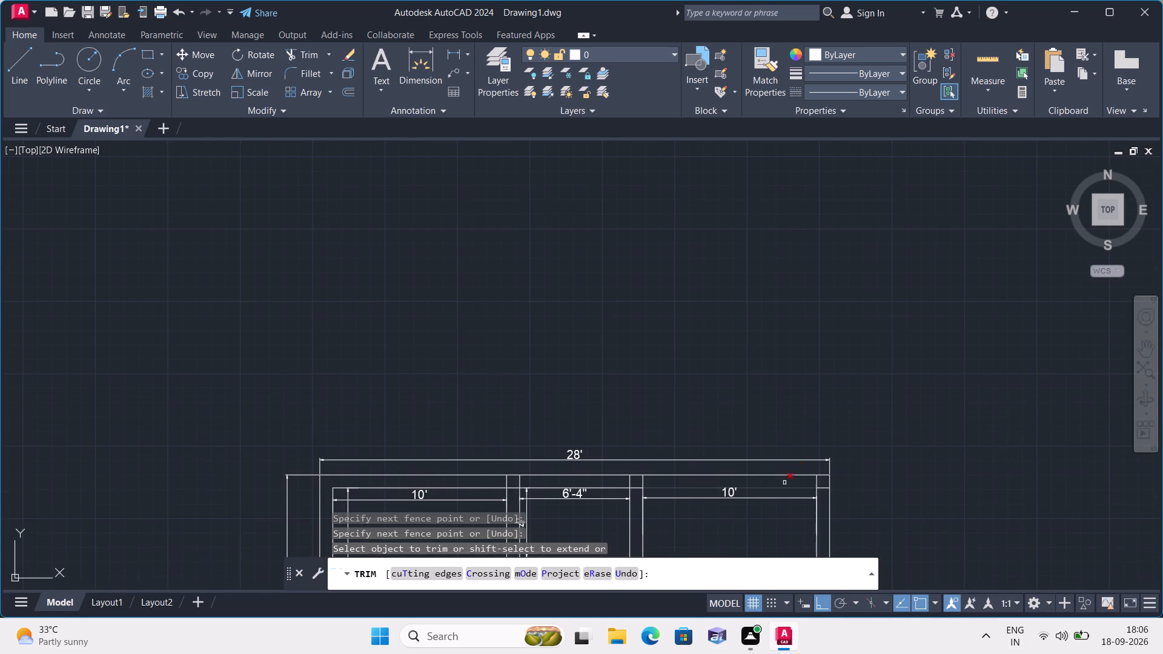
pyautogui.scroll(3, 810, 474)
pyautogui.click(821, 492)
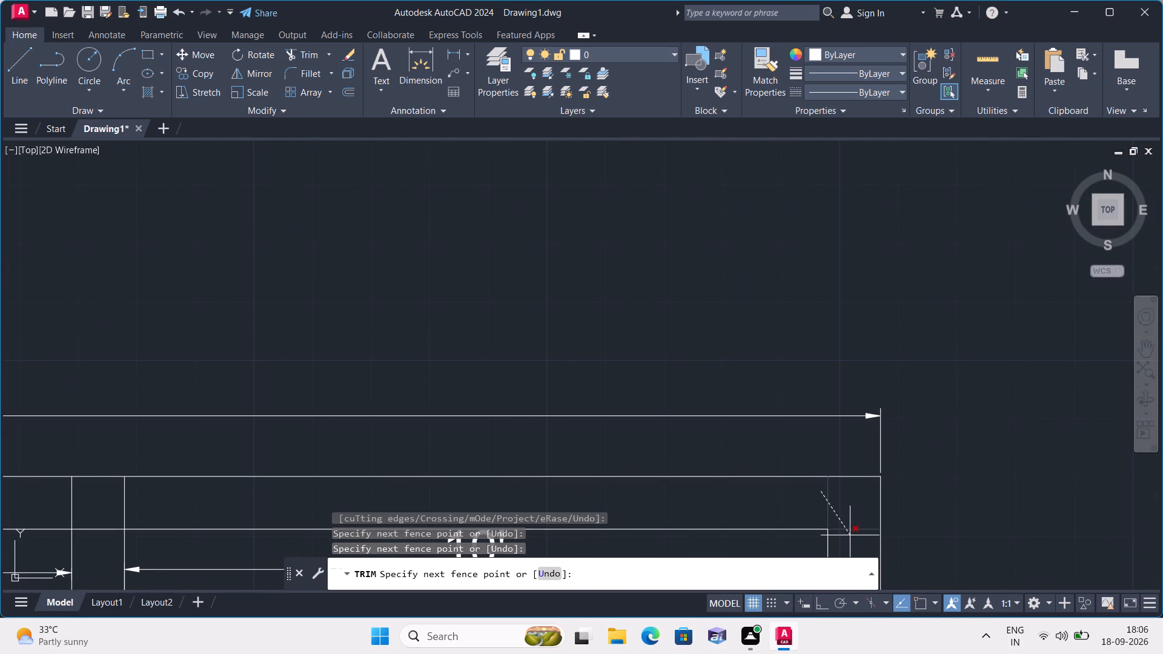
pyautogui.click(850, 537)
pyautogui.scroll(-1, 849, 523)
# Trim the overlapping lines where both partition walls beside the upper 6'-4" room meet the top outer wall.
pyautogui.moveTo(881, 523); pyautogui.dragTo(946, 322, button='middle')
pyautogui.scroll(-1, 946, 320)
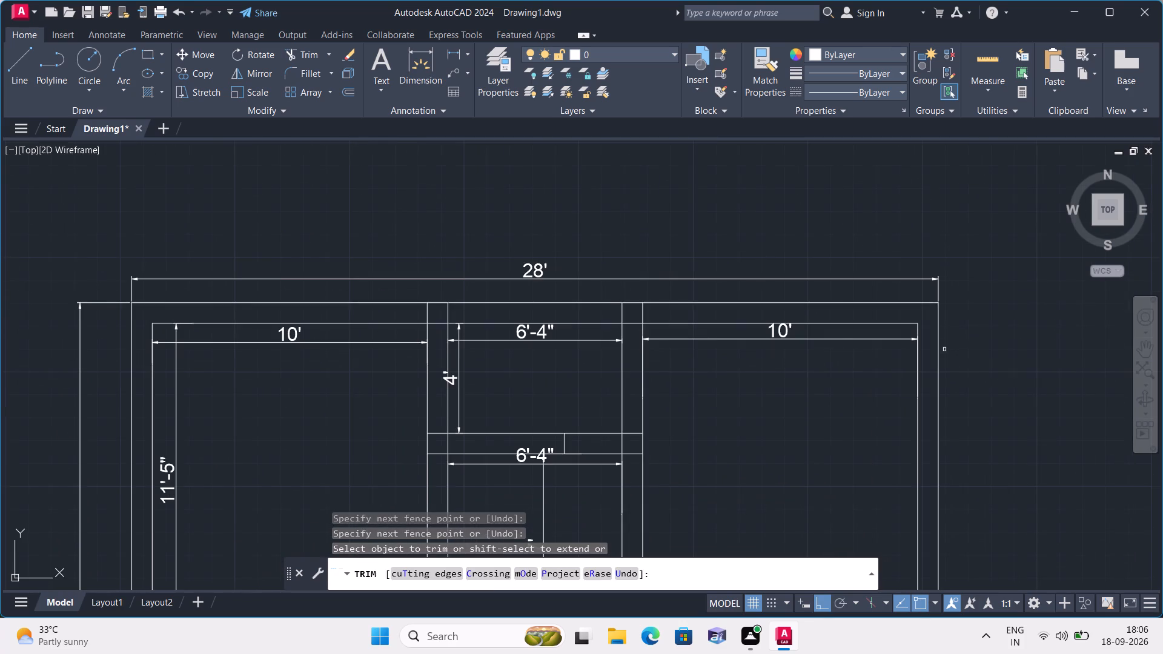
pyautogui.scroll(3, 593, 313)
pyautogui.click(664, 314)
pyautogui.click(848, 316)
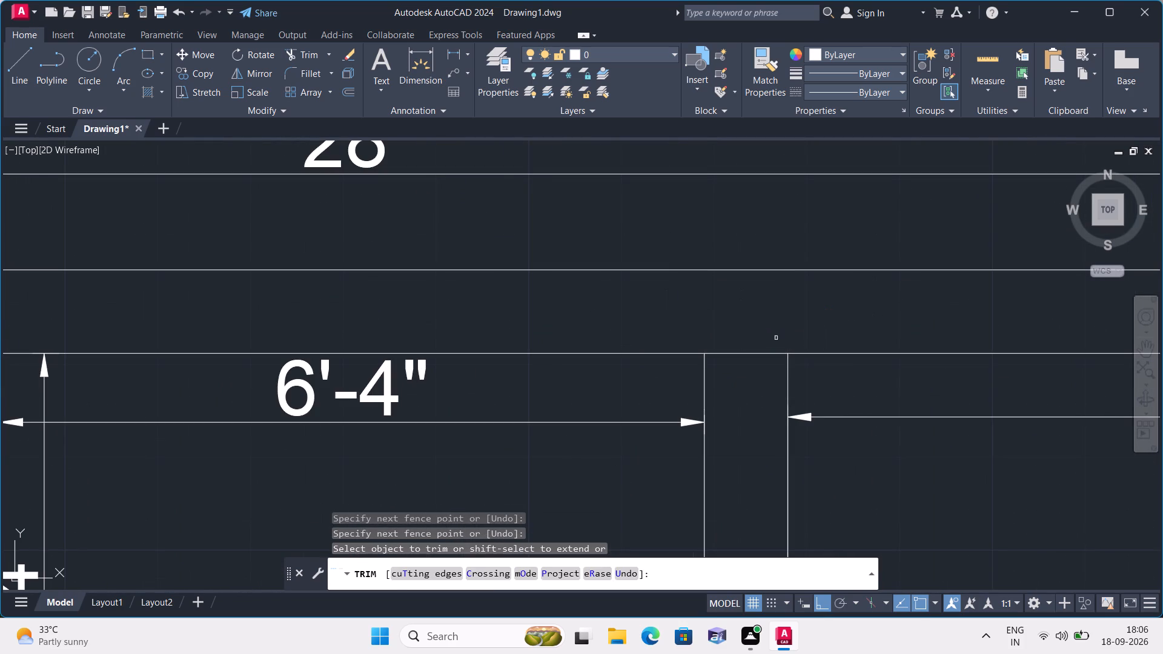
pyautogui.click(744, 355)
pyautogui.scroll(-3, 744, 355)
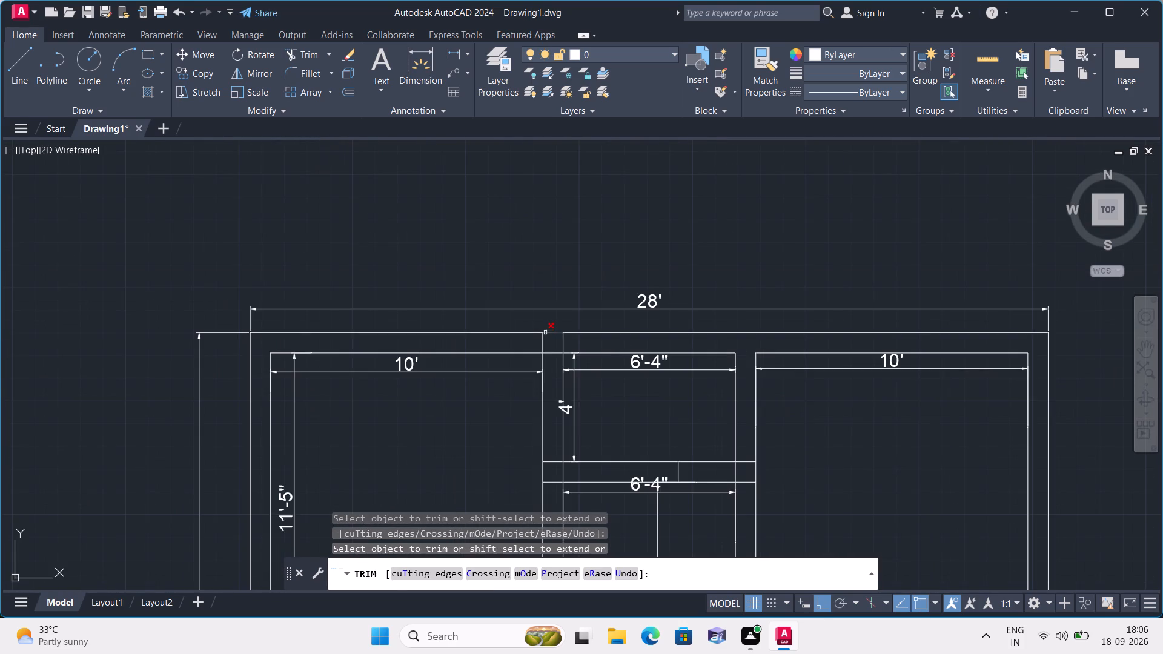
pyautogui.scroll(2, 542, 349)
pyautogui.click(509, 337)
pyautogui.click(643, 330)
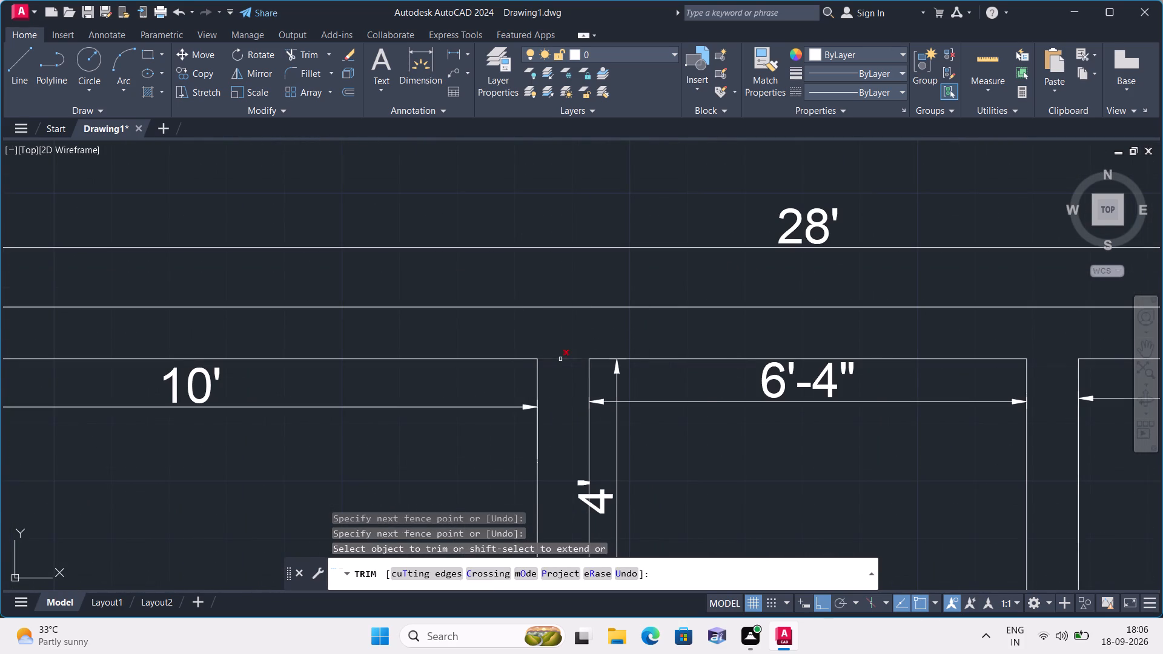
pyautogui.click(560, 359)
pyautogui.scroll(-2, 562, 368)
# Trim the overlapping lines where the wall below the 4' room joins the left partition wall.
pyautogui.moveTo(622, 424); pyautogui.dragTo(642, 317, button='middle')
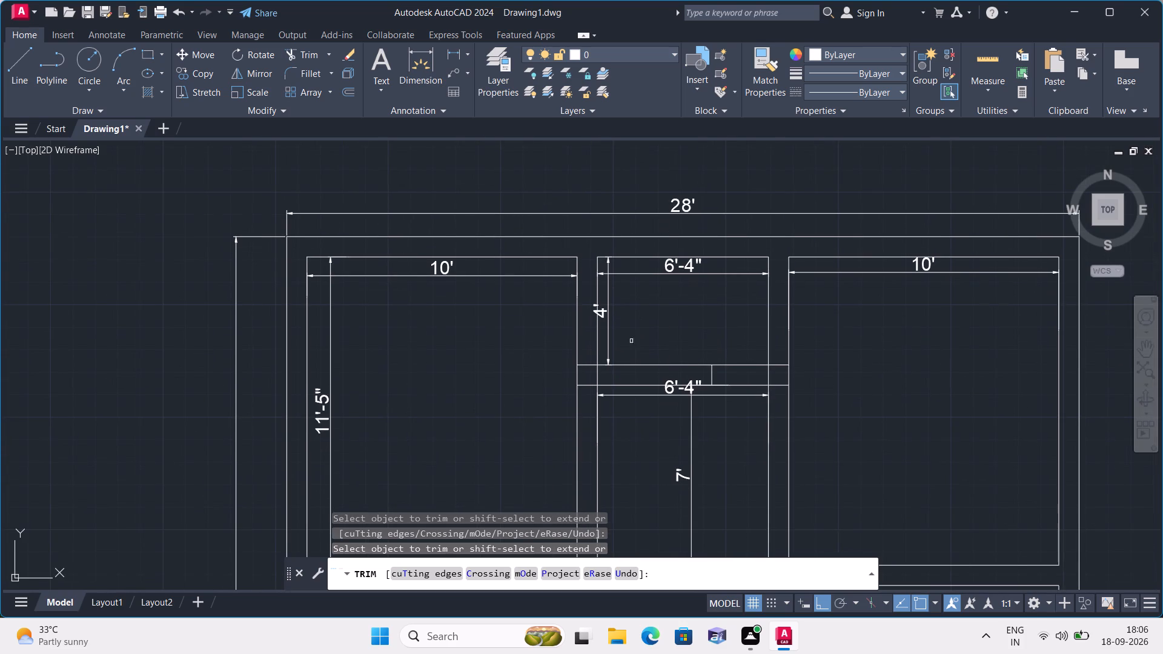
pyautogui.scroll(2, 584, 352)
pyautogui.moveTo(582, 354); pyautogui.dragTo(582, 360)
pyautogui.click(586, 448)
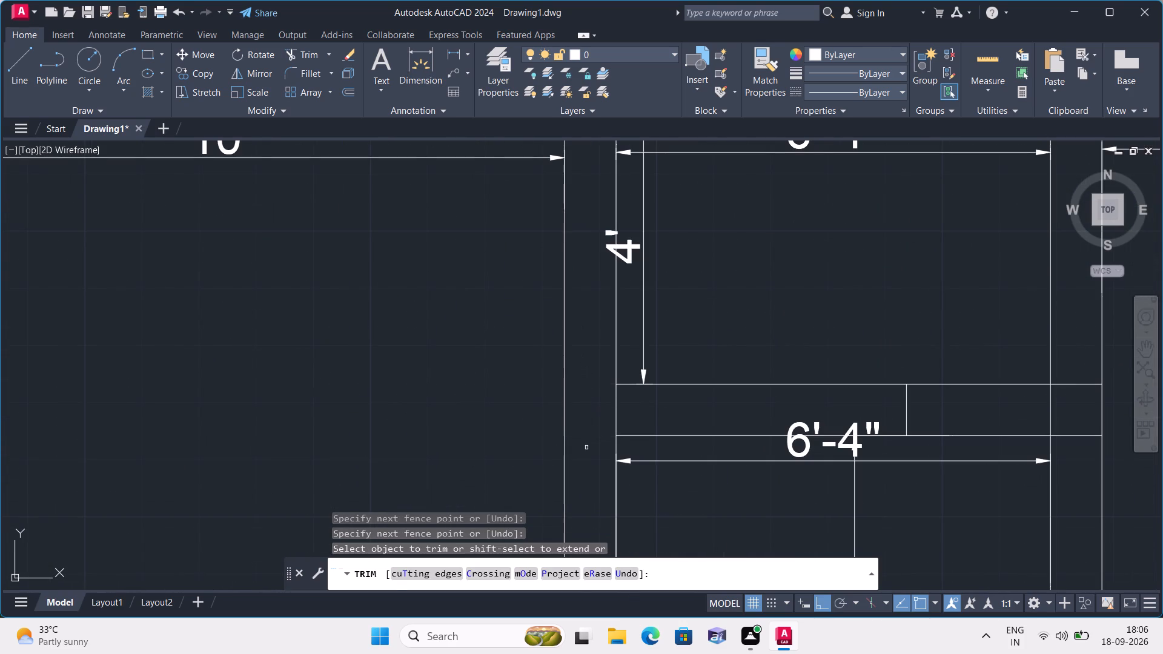
pyautogui.click(615, 411)
pyautogui.scroll(-2, 615, 411)
# Trim the wall below the 4' room from its short vertical line through the right partition wall, forming an opening.
pyautogui.scroll(2, 744, 399)
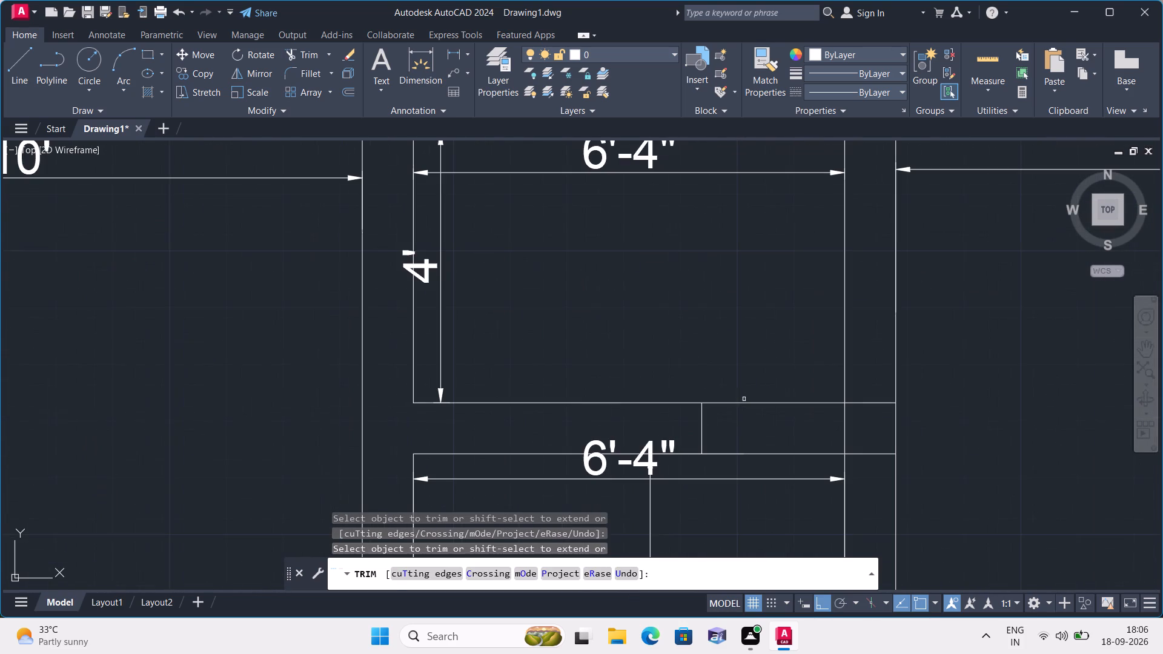
pyautogui.click(744, 399)
pyautogui.click(742, 456)
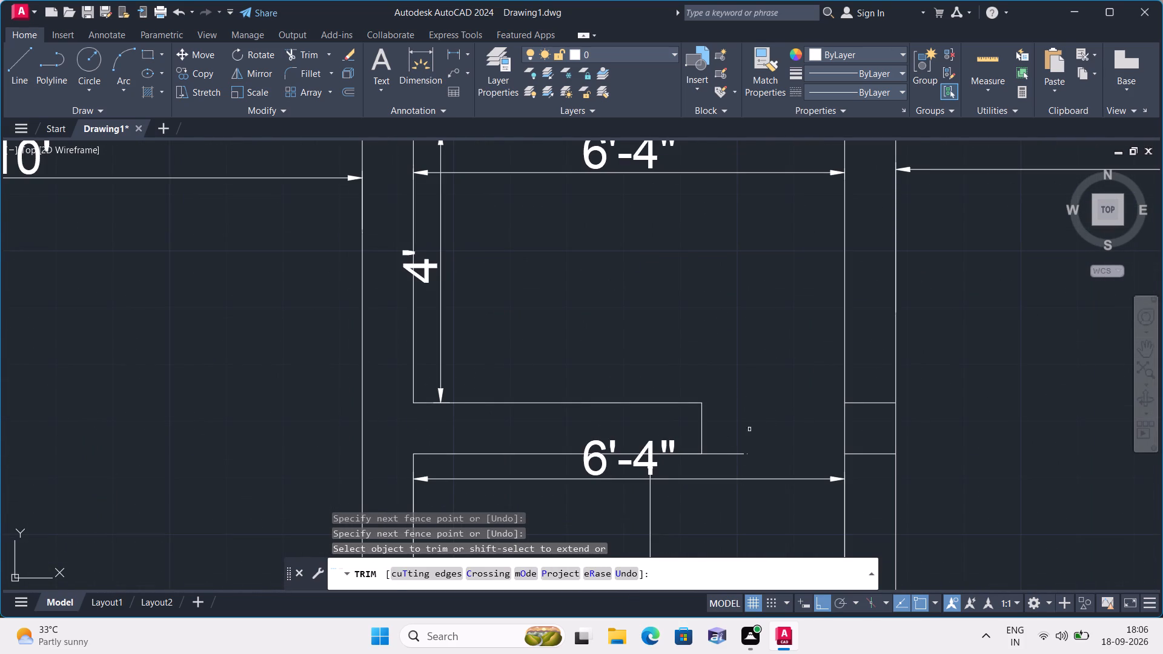
pyautogui.click(867, 399)
pyautogui.click(867, 460)
pyautogui.scroll(-2, 846, 426)
# Remove the 6'-4" and 7' dimensions inside the room below the 4' room.
pyautogui.moveTo(921, 415); pyautogui.dragTo(886, 308, button='middle')
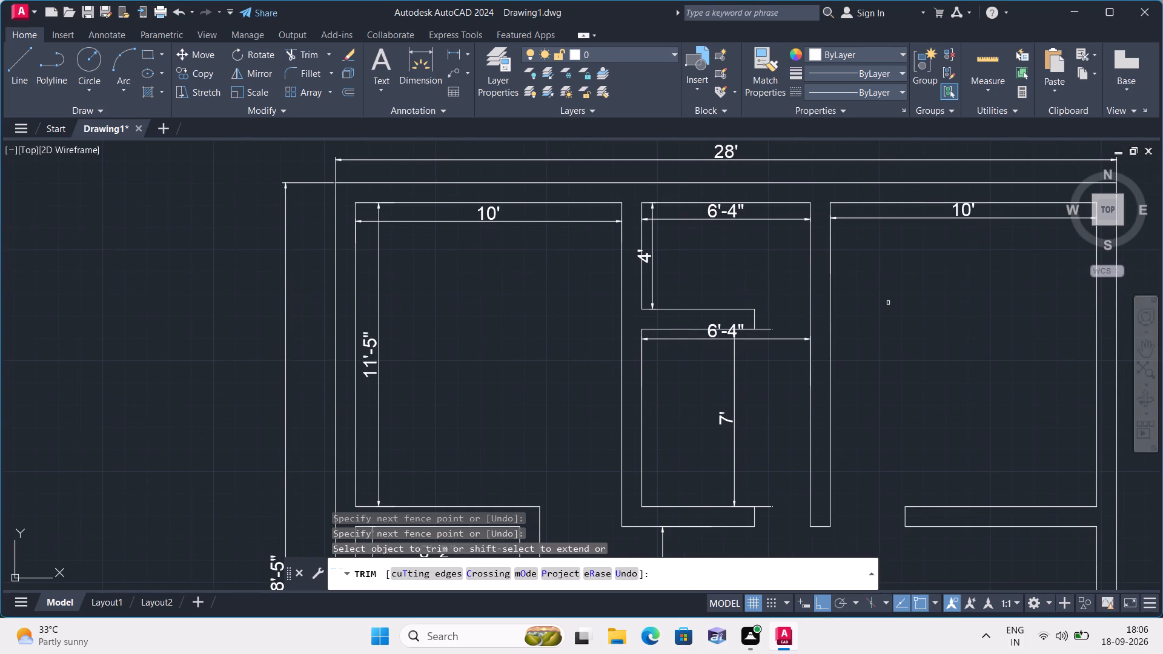
pyautogui.click(789, 338)
pyautogui.click(766, 329)
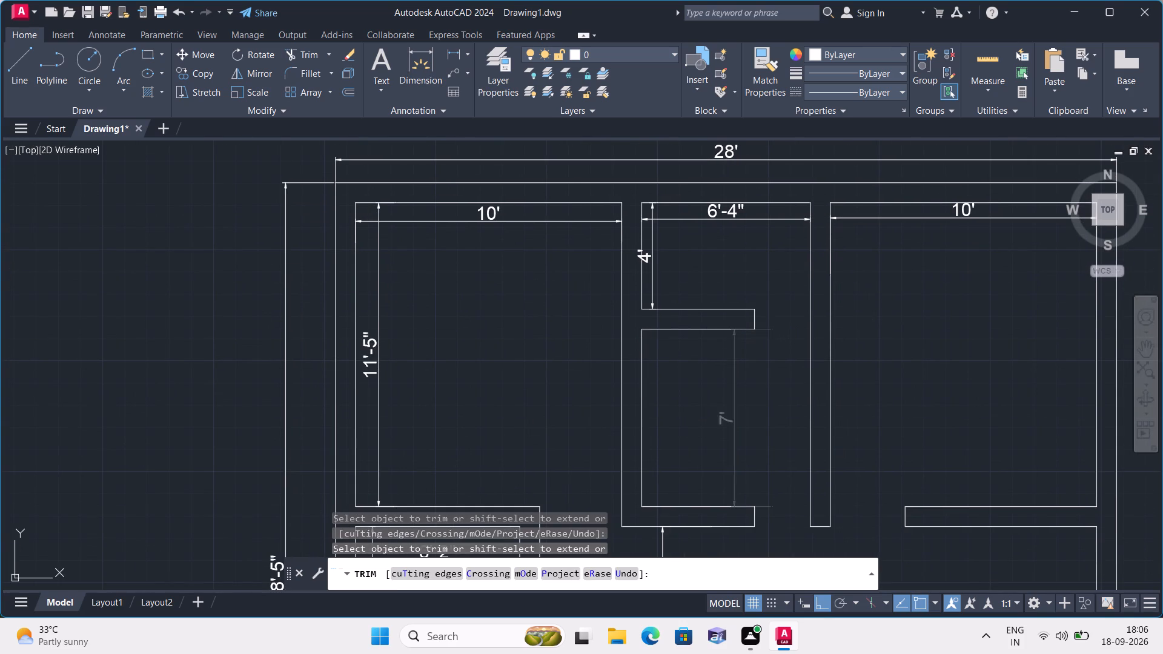
pyautogui.scroll(-1, 781, 374)
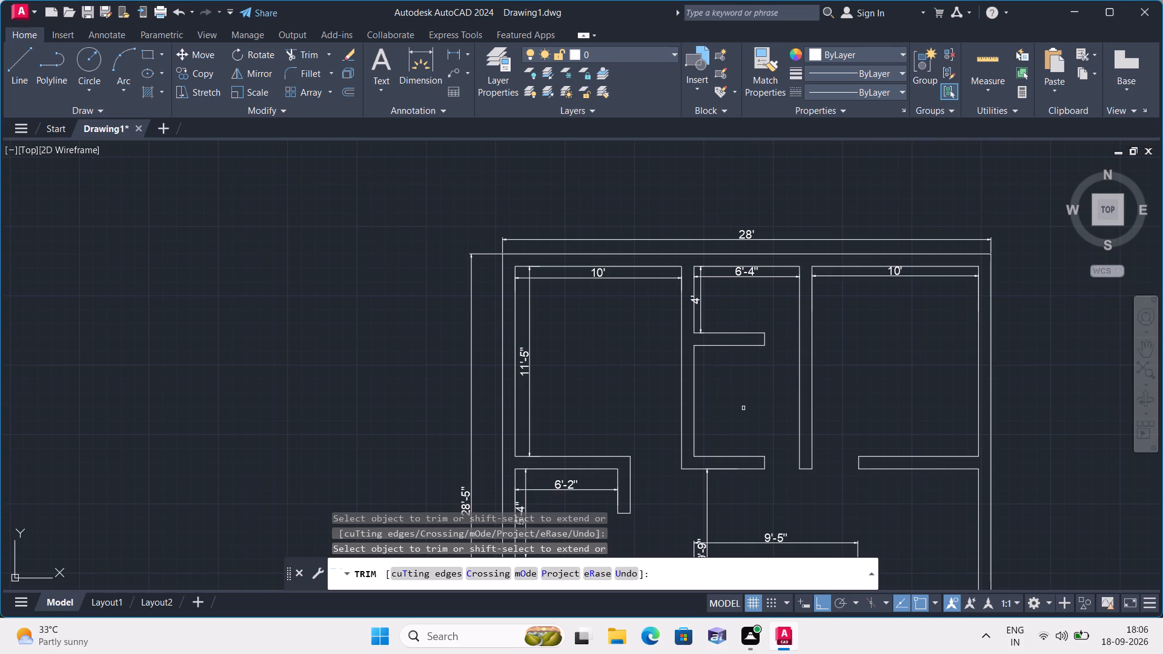
pyautogui.press('Escape')
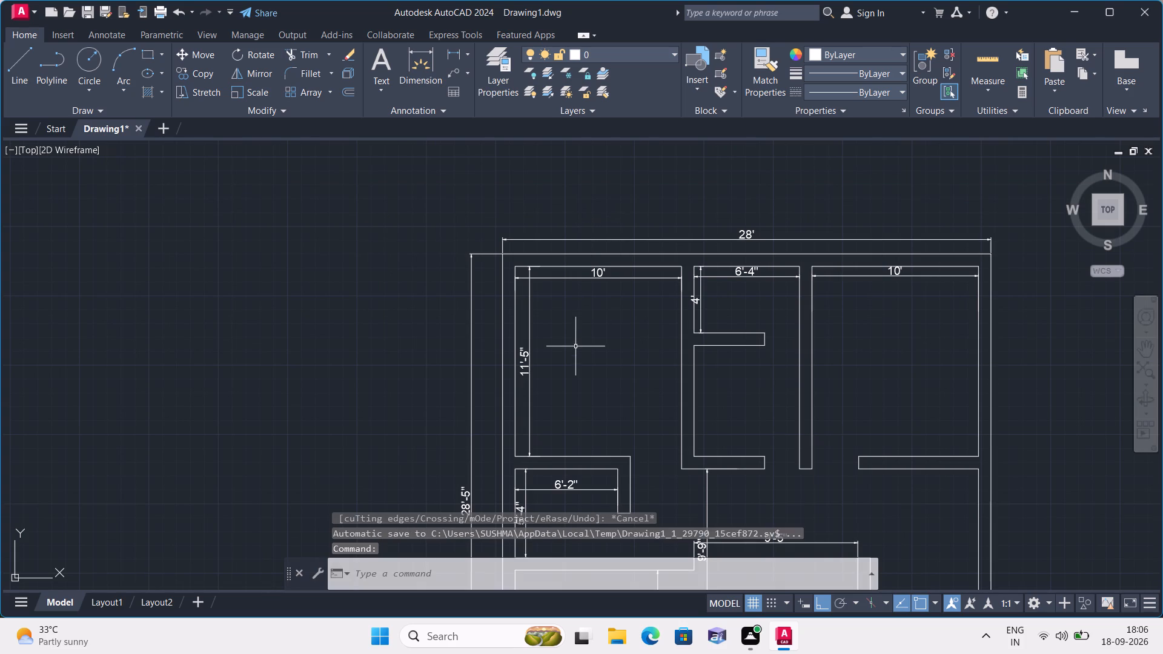
# Move the 4' dimension slightly to the right, so its text clears the room's left wall.
pyautogui.moveTo(572, 358); pyautogui.dragTo(567, 299, button='middle')
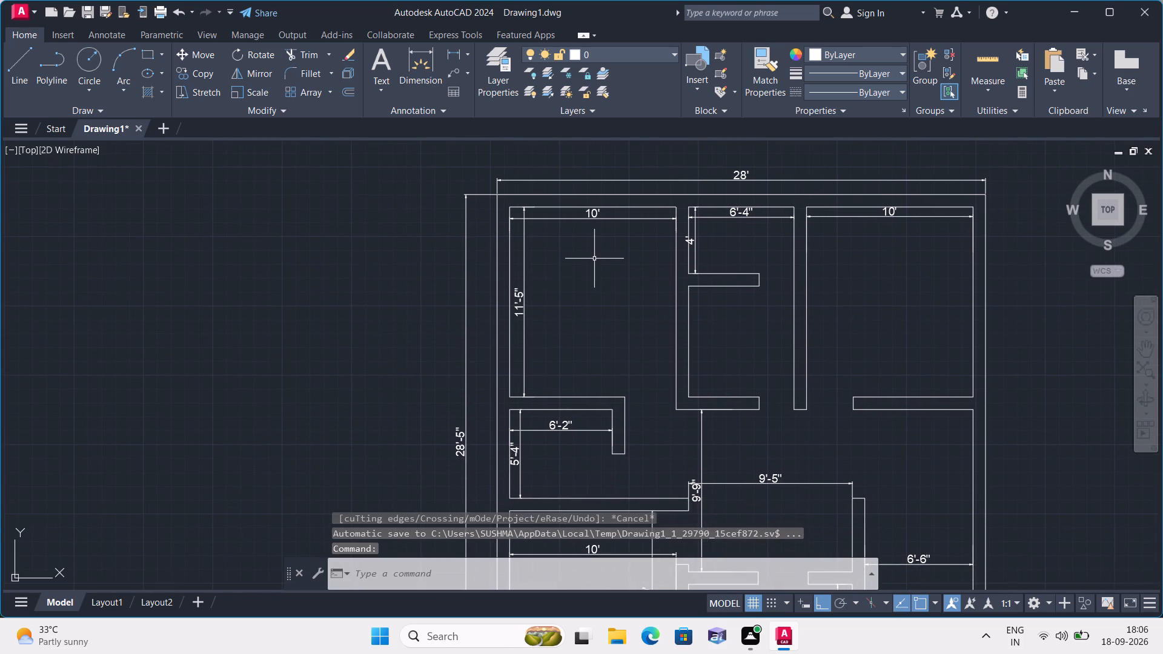
pyautogui.scroll(1, 604, 241)
pyautogui.scroll(1, 542, 242)
pyautogui.moveTo(534, 246); pyautogui.dragTo(564, 310, button='middle')
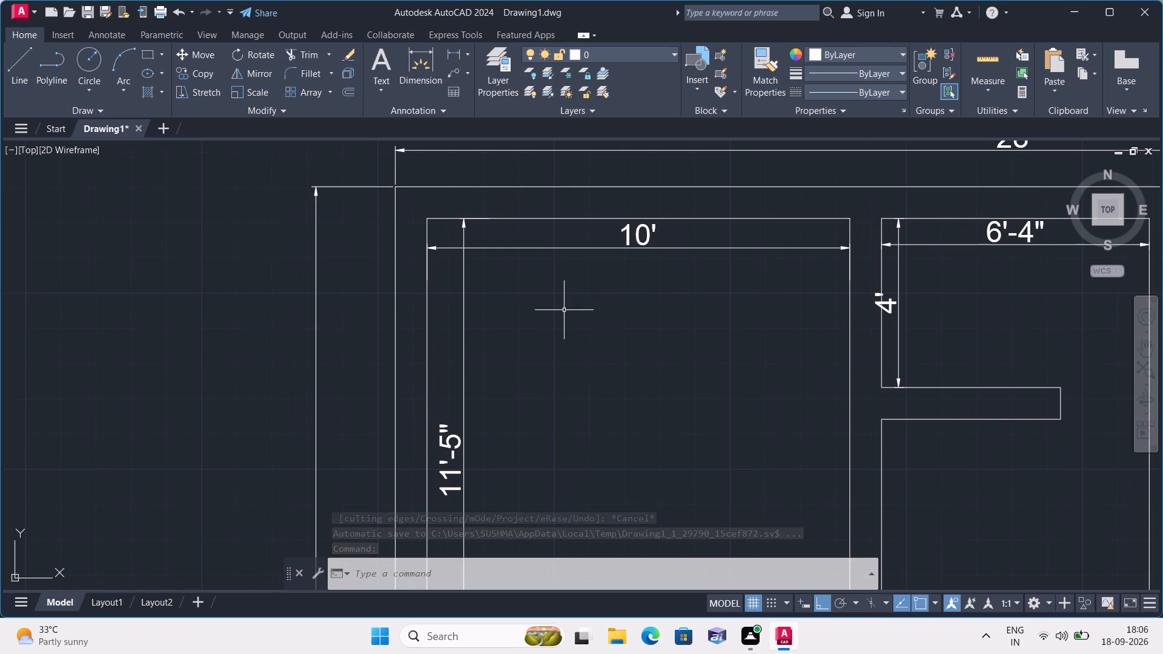
pyautogui.moveTo(498, 353); pyautogui.dragTo(491, 348, button='middle')
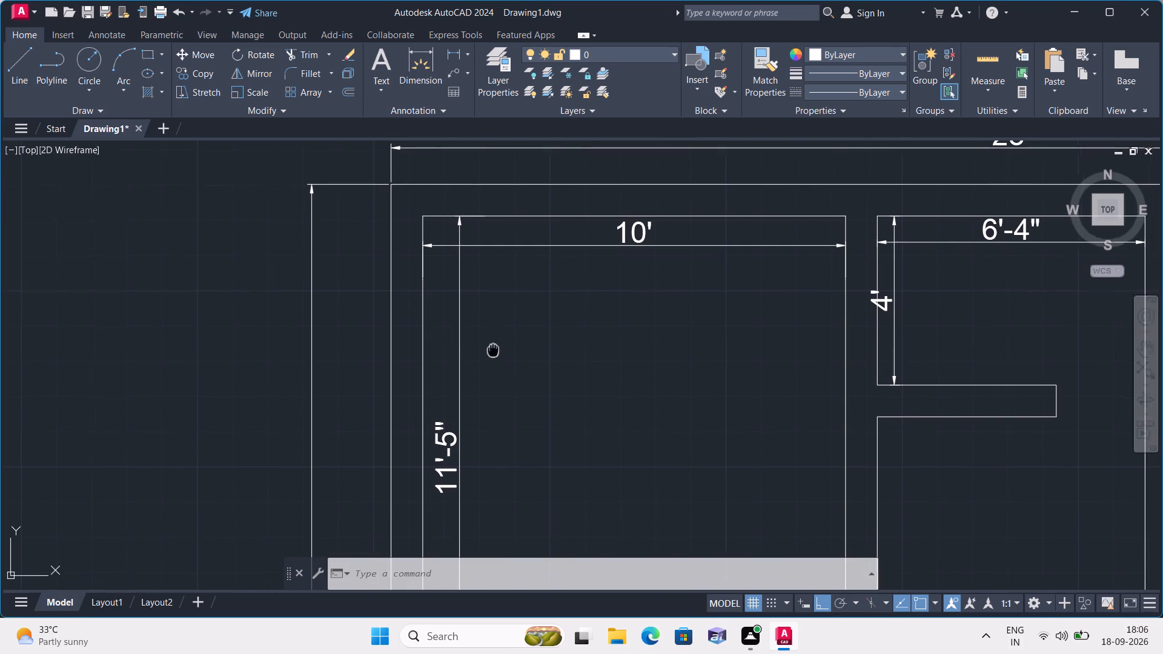
pyautogui.moveTo(491, 348); pyautogui.dragTo(456, 297, button='middle')
pyautogui.scroll(-1, 456, 297)
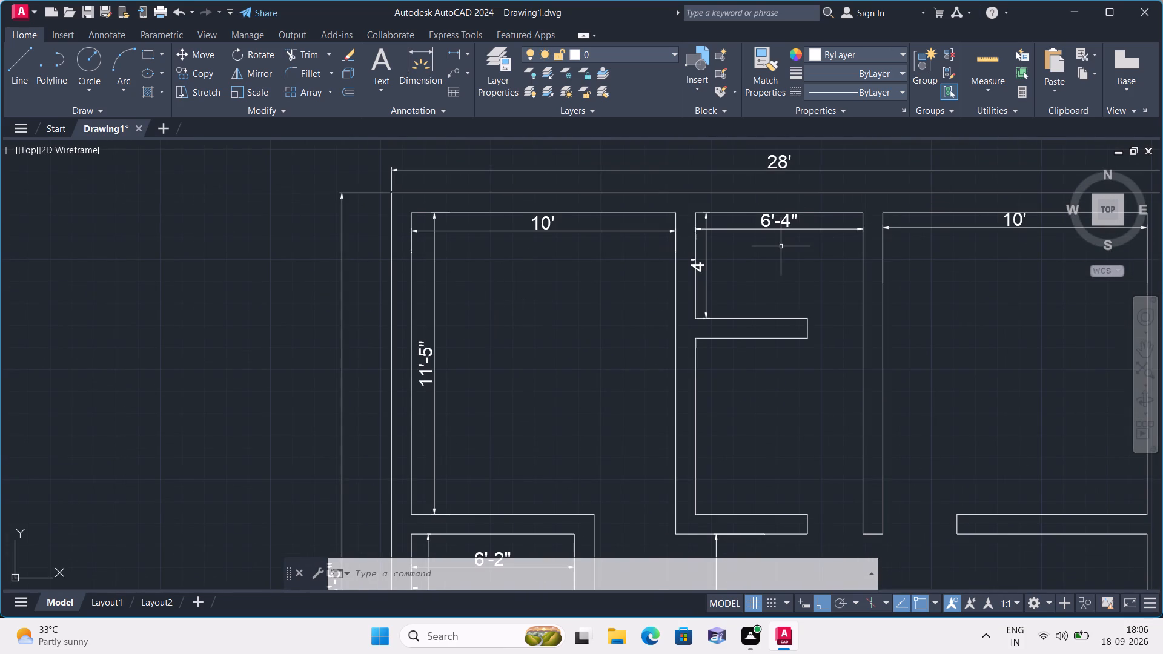
pyautogui.scroll(1, 754, 251)
pyautogui.moveTo(754, 251); pyautogui.dragTo(751, 272, button='middle')
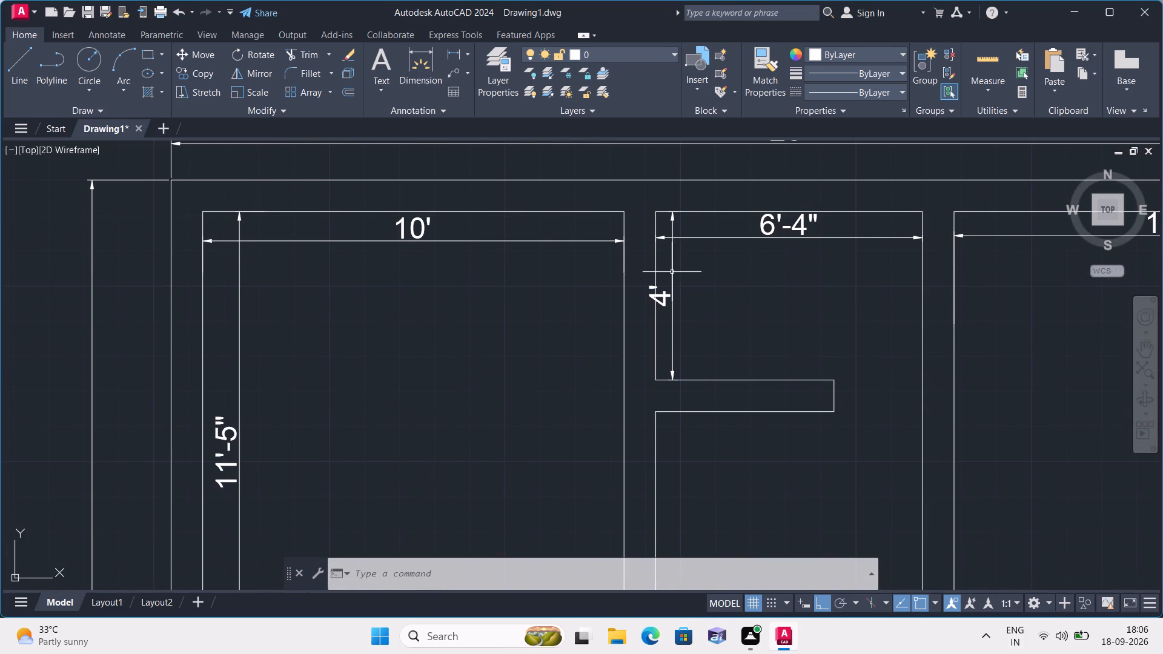
pyautogui.click(672, 270)
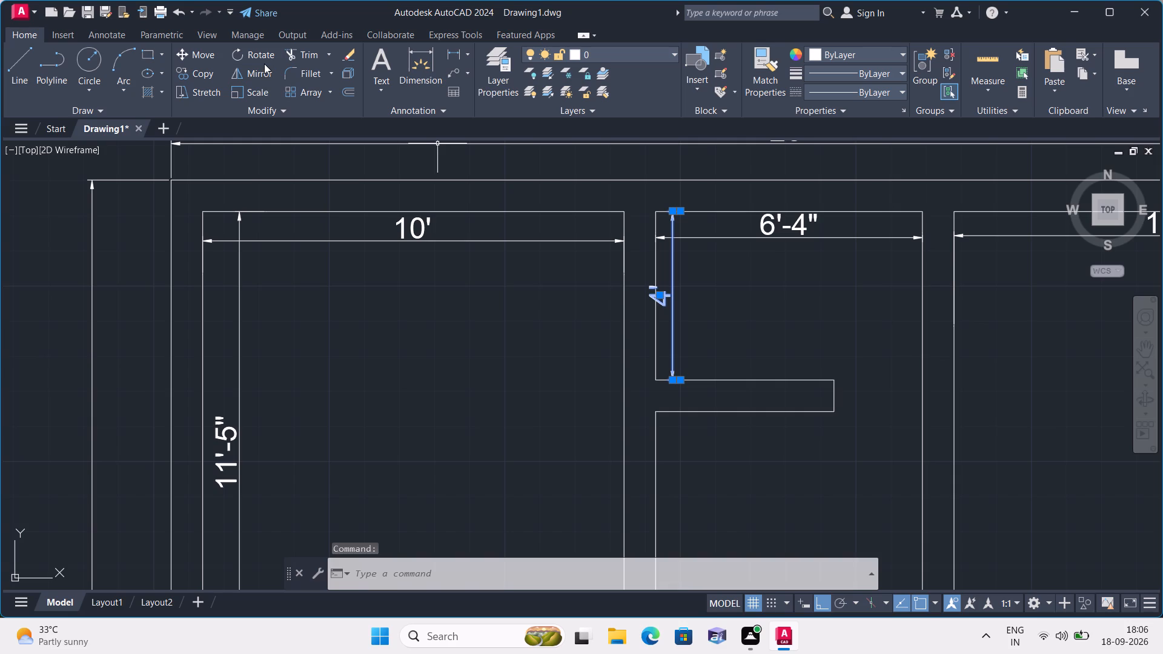
pyautogui.click(214, 54)
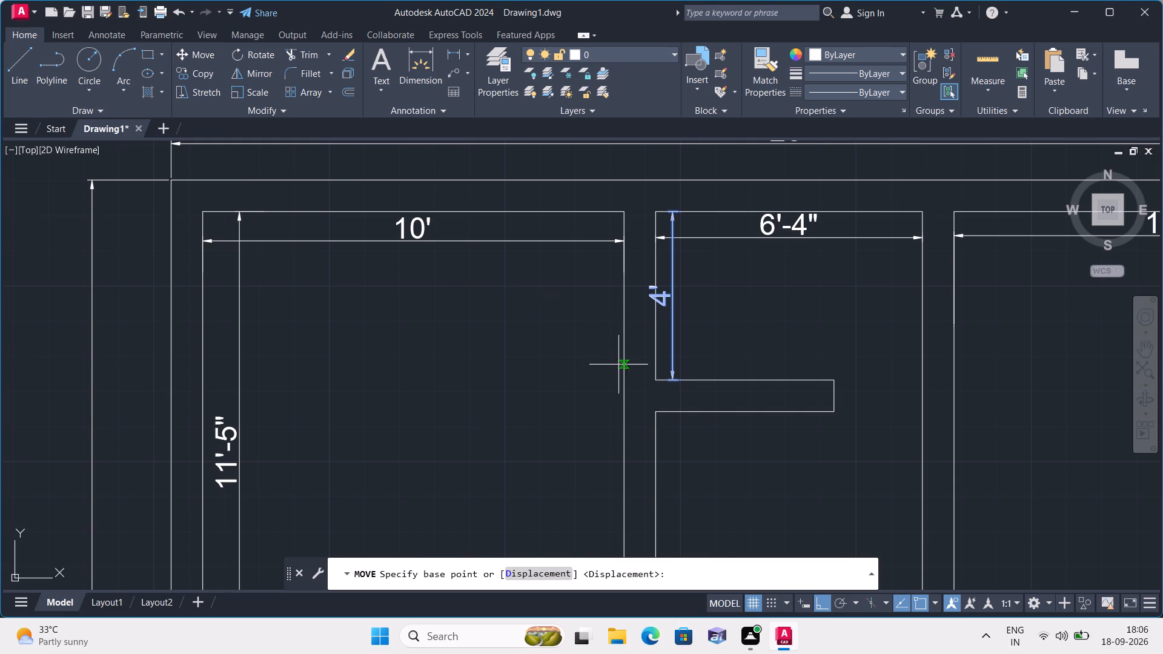
pyautogui.click(674, 380)
pyautogui.click(696, 383)
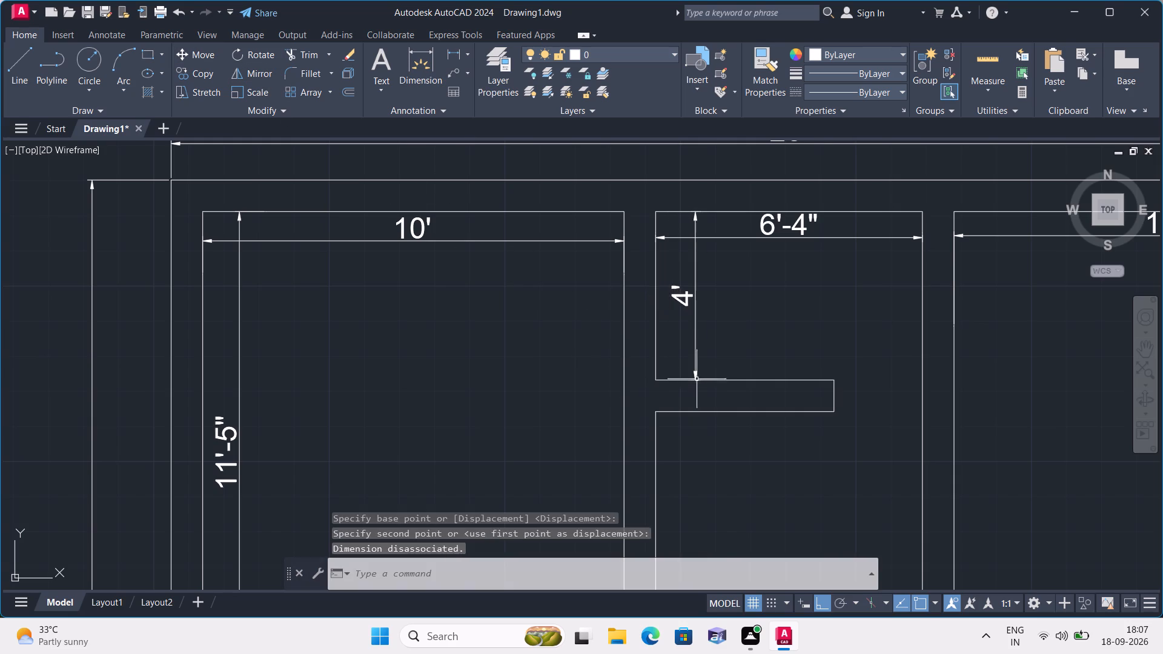
# Move the upper-right room's 10' dimension slightly down, so its text clears the top wall.
pyautogui.scroll(-2, 785, 316)
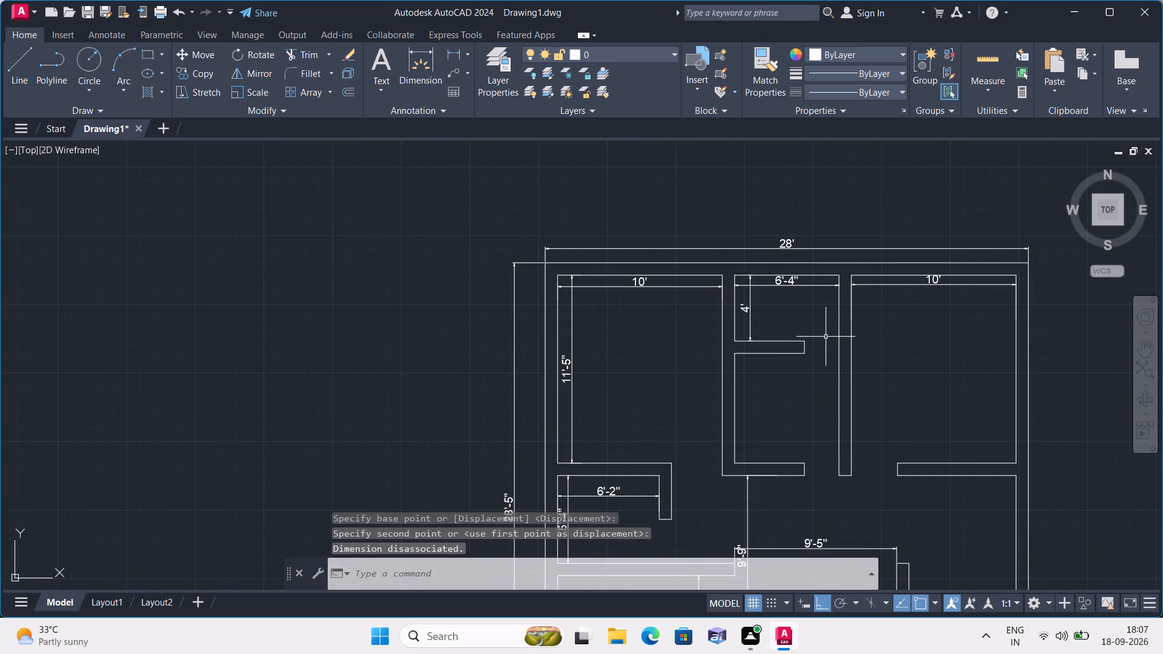
pyautogui.moveTo(929, 330); pyautogui.dragTo(860, 323, button='middle')
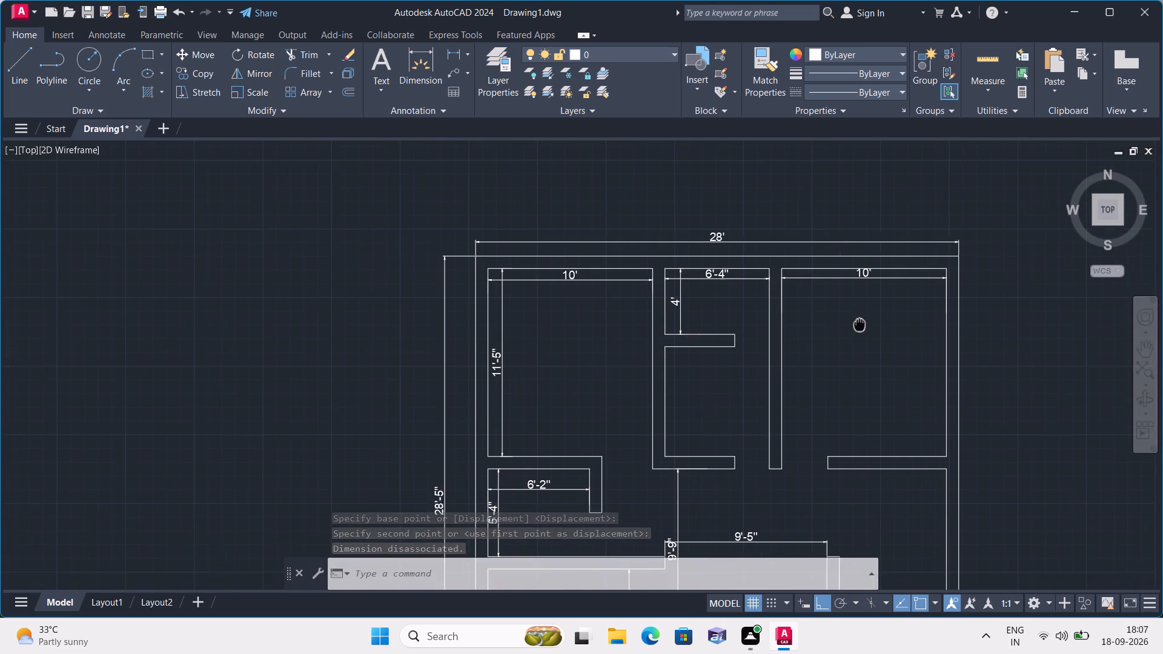
pyautogui.moveTo(860, 323); pyautogui.dragTo(798, 309, button='middle')
pyautogui.scroll(2, 833, 283)
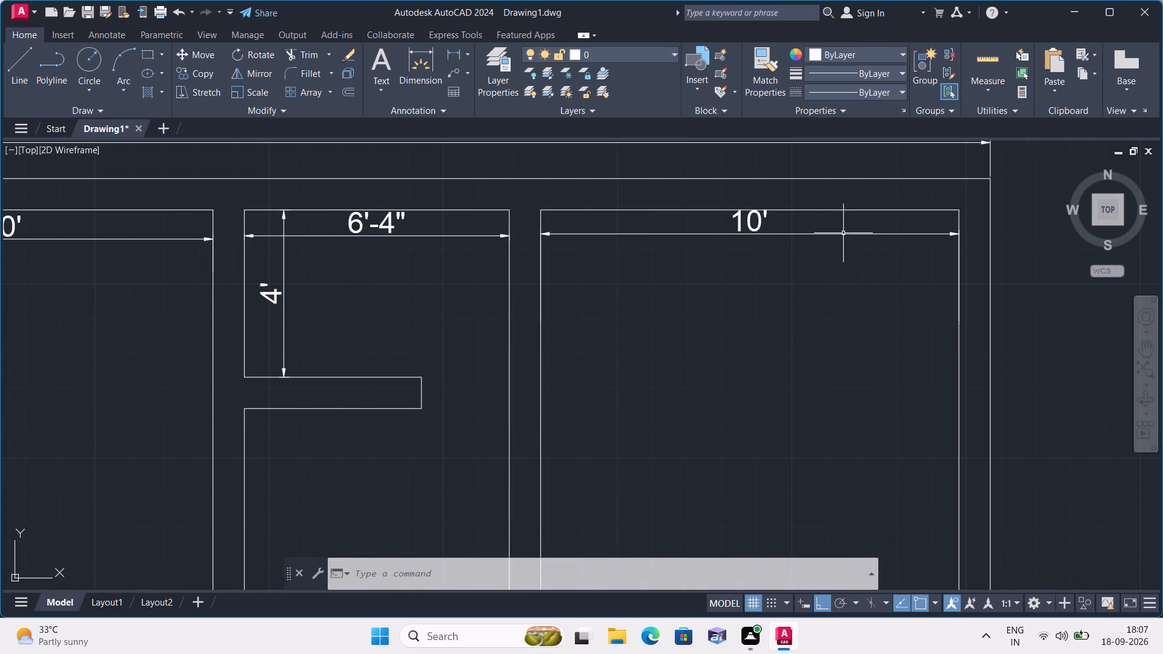
pyautogui.click(841, 236)
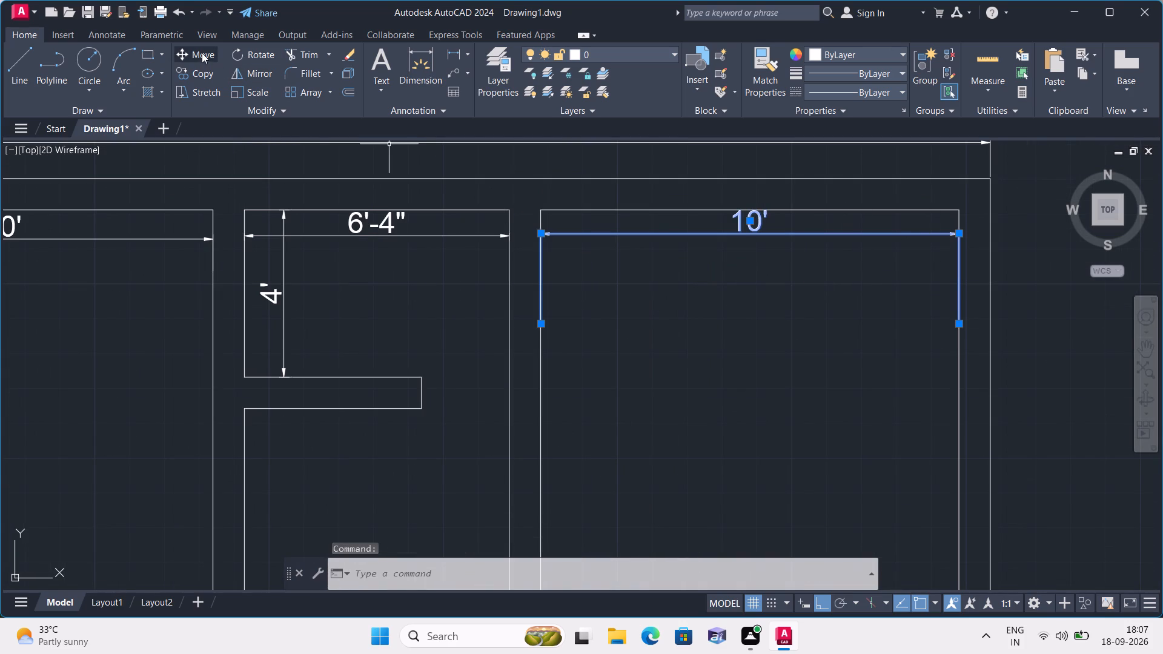
pyautogui.click(202, 53)
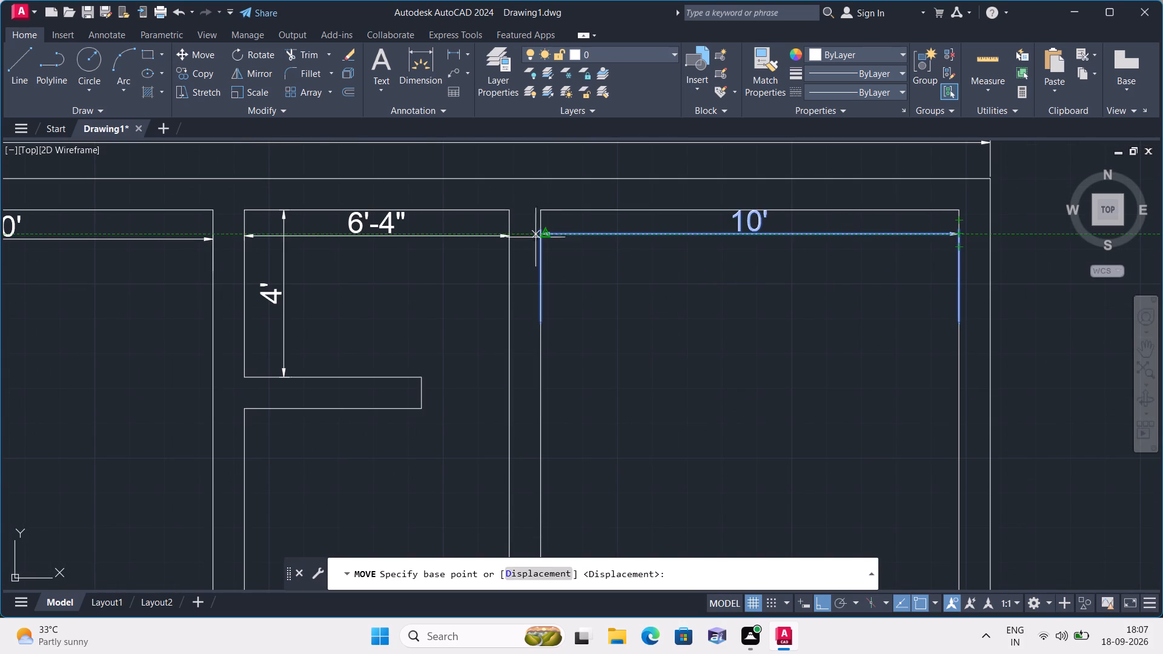
pyautogui.click(537, 234)
pyautogui.click(538, 252)
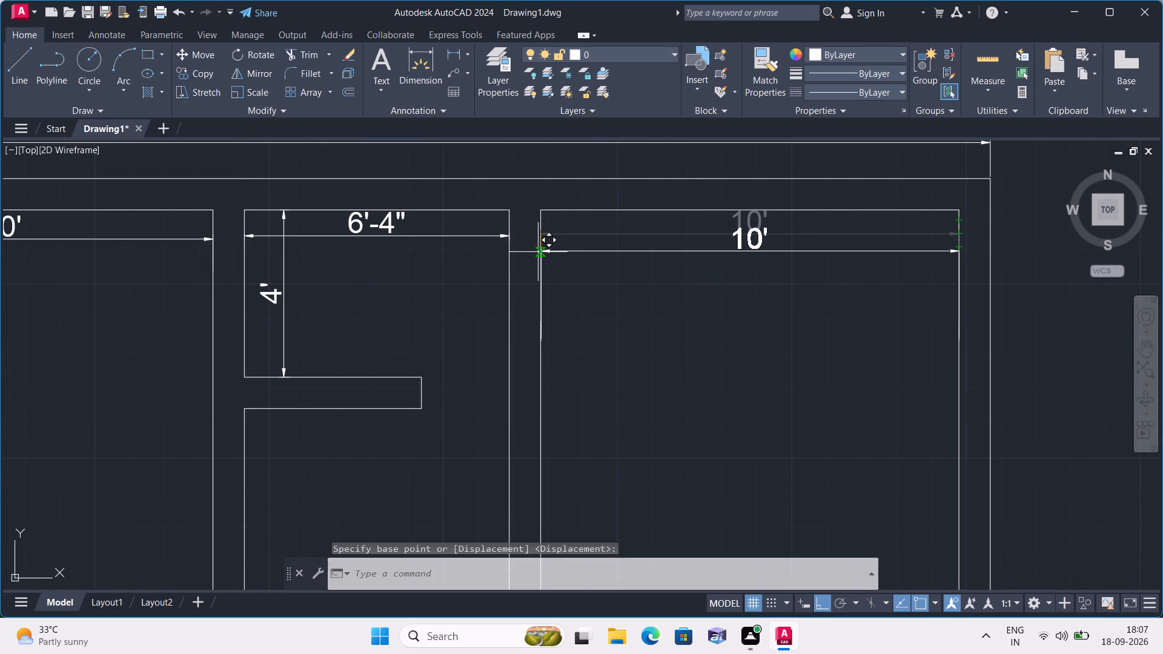
# Add a vertical linear dimension from the upper-right room's top wall to its bottom wall, placed near its right wall.
pyautogui.scroll(-1, 513, 251)
pyautogui.click(468, 52)
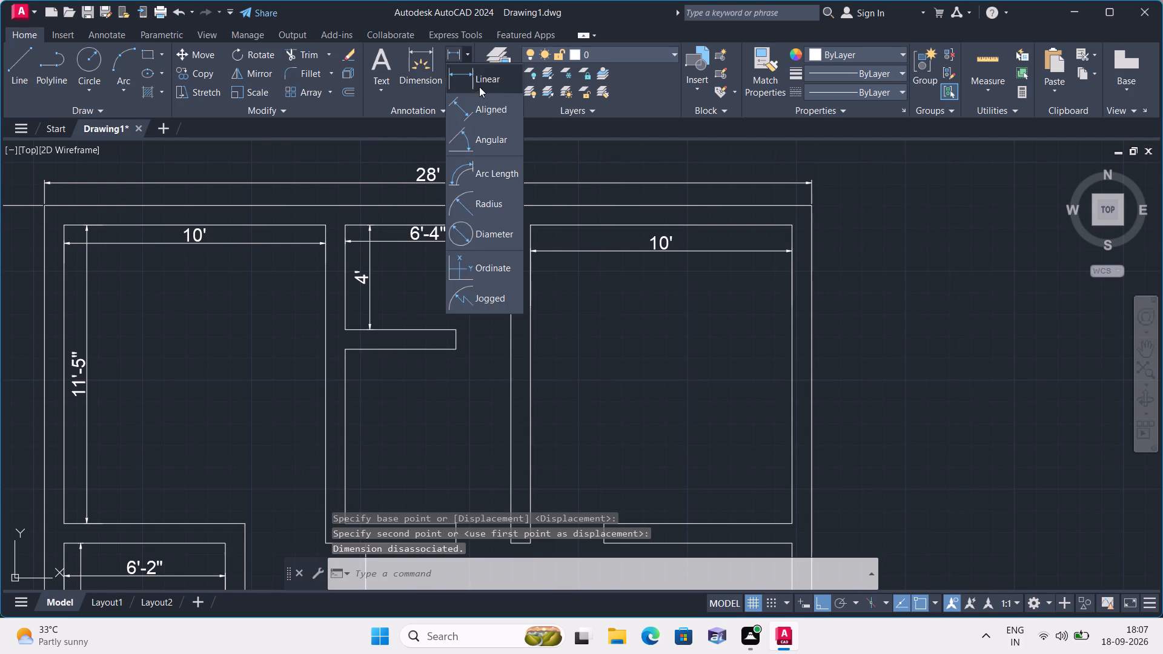
pyautogui.click(490, 77)
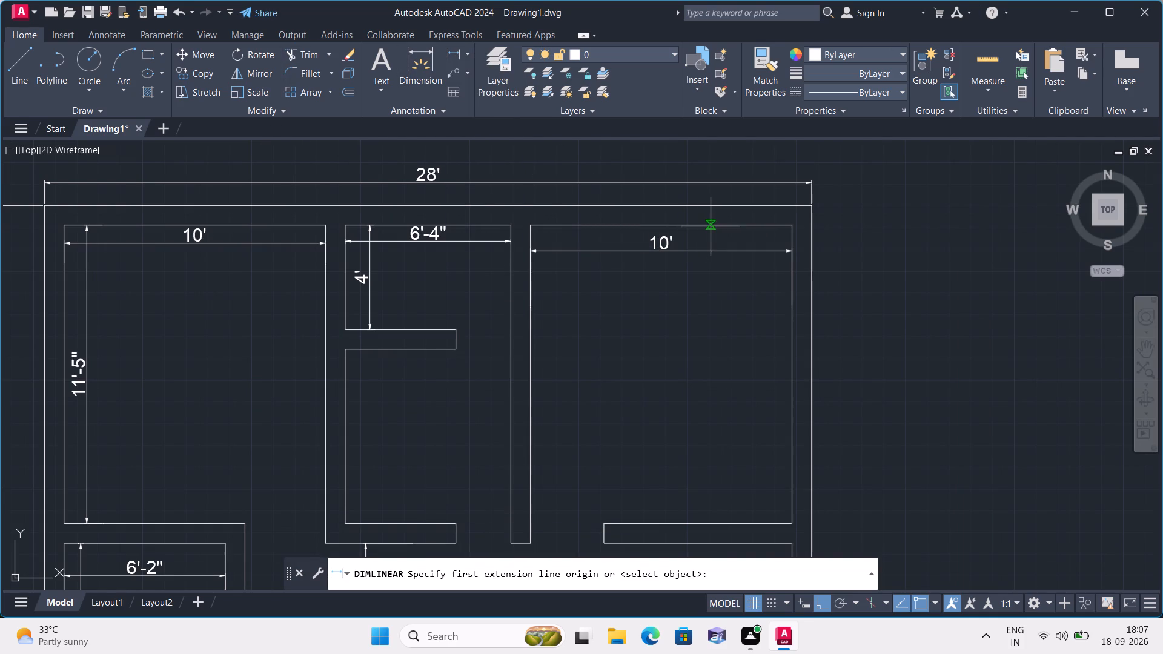
pyautogui.click(711, 226)
pyautogui.moveTo(701, 310); pyautogui.dragTo(662, 227, button='middle')
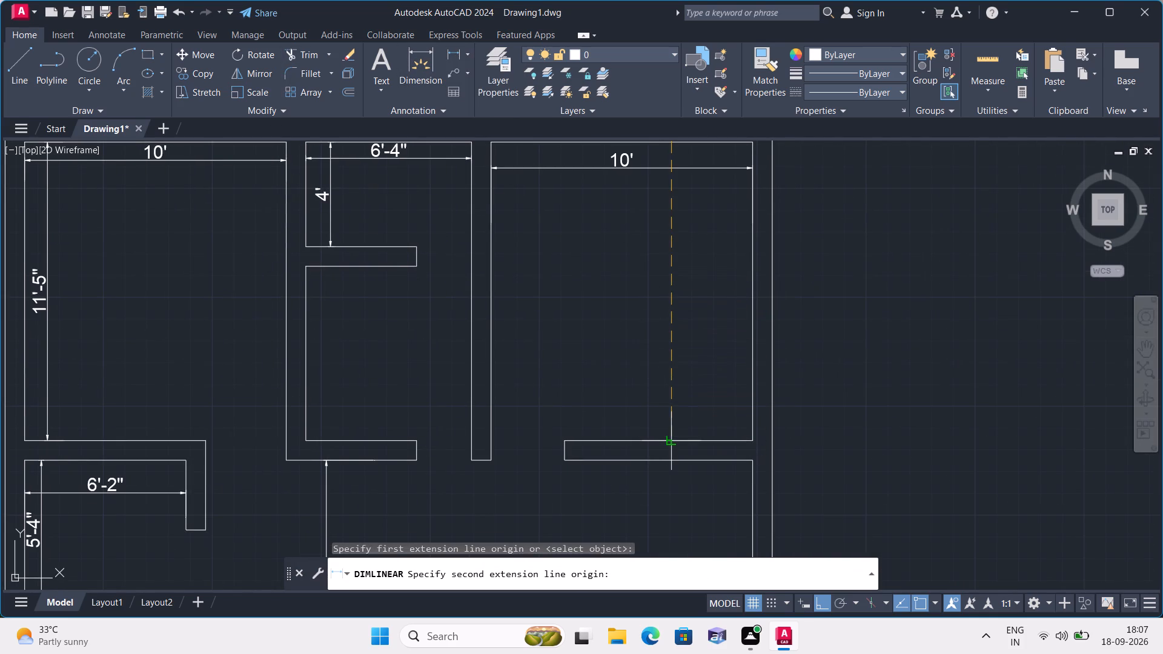
pyautogui.click(668, 438)
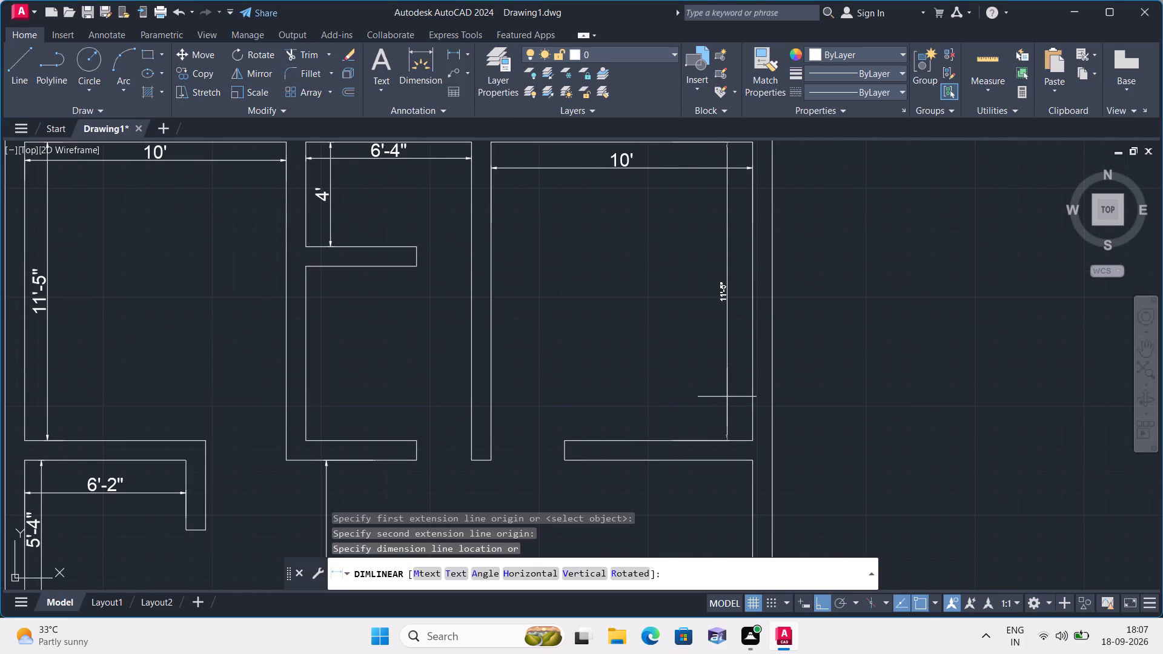
pyautogui.click(727, 397)
pyautogui.moveTo(589, 360); pyautogui.dragTo(727, 360, button='middle')
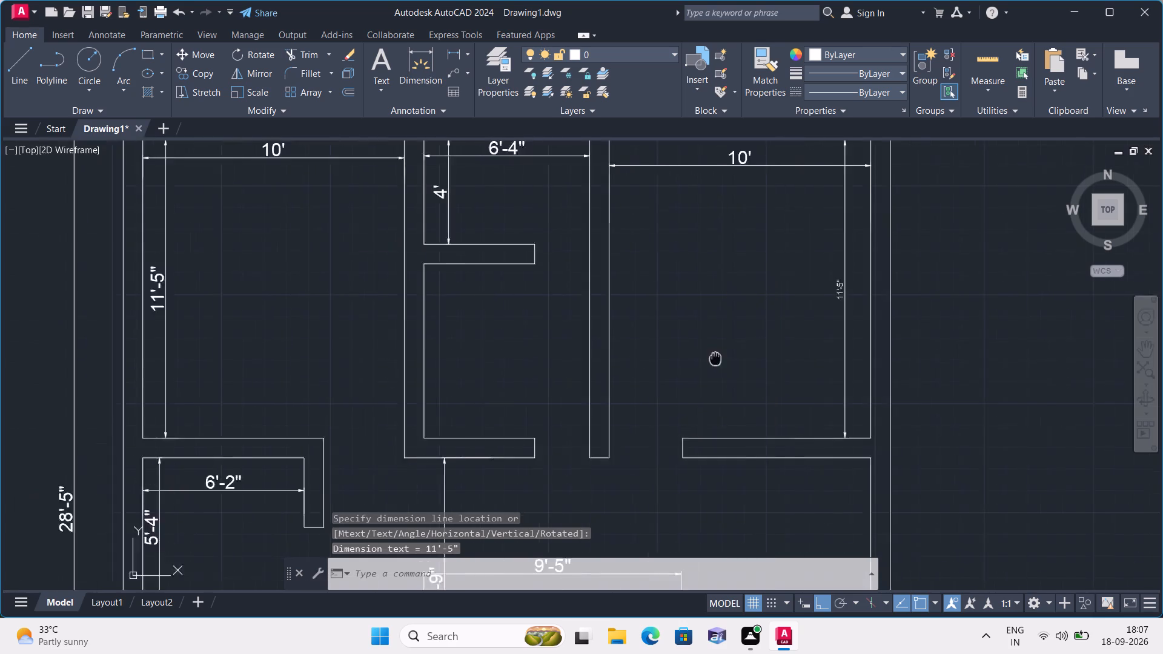
pyautogui.moveTo(727, 360); pyautogui.dragTo(803, 347, button='middle')
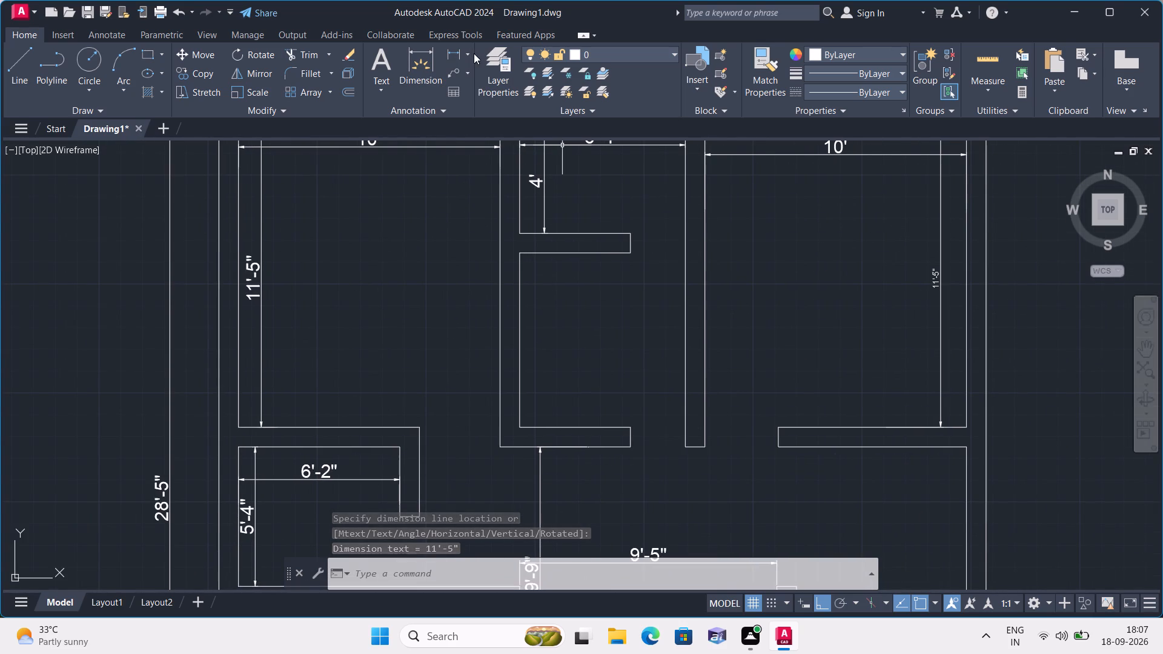
# Add a vertical linear dimension between the top and bottom walls of the room below the 4' room, near their open ends.
pyautogui.click(471, 51)
pyautogui.click(480, 75)
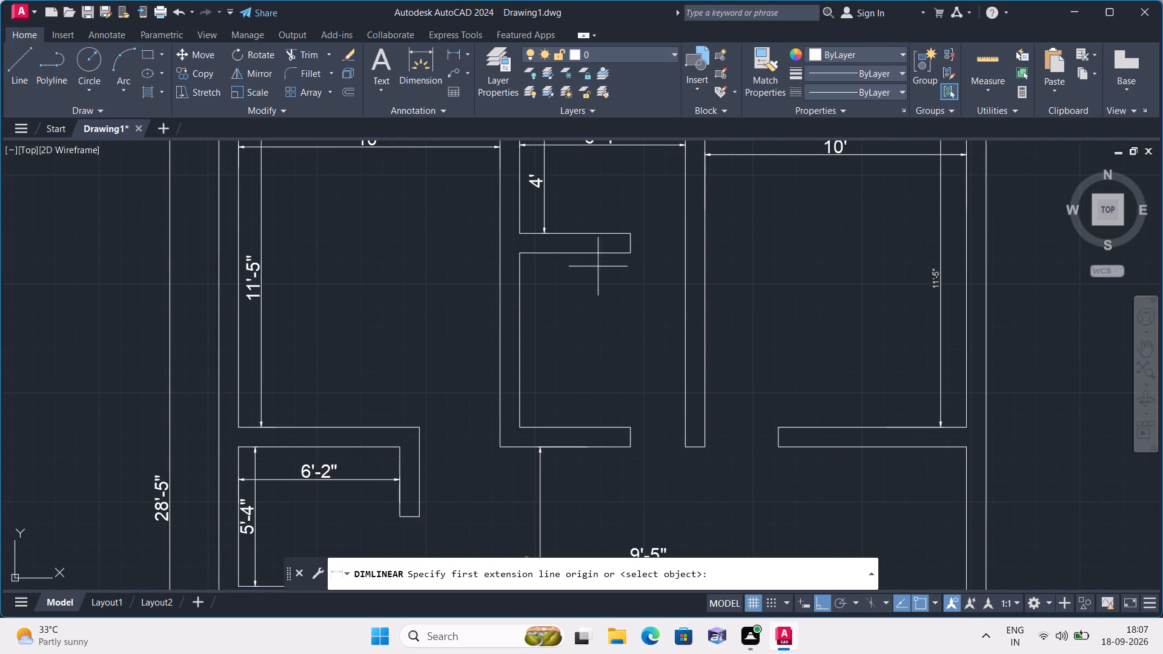
pyautogui.click(594, 253)
pyautogui.click(595, 423)
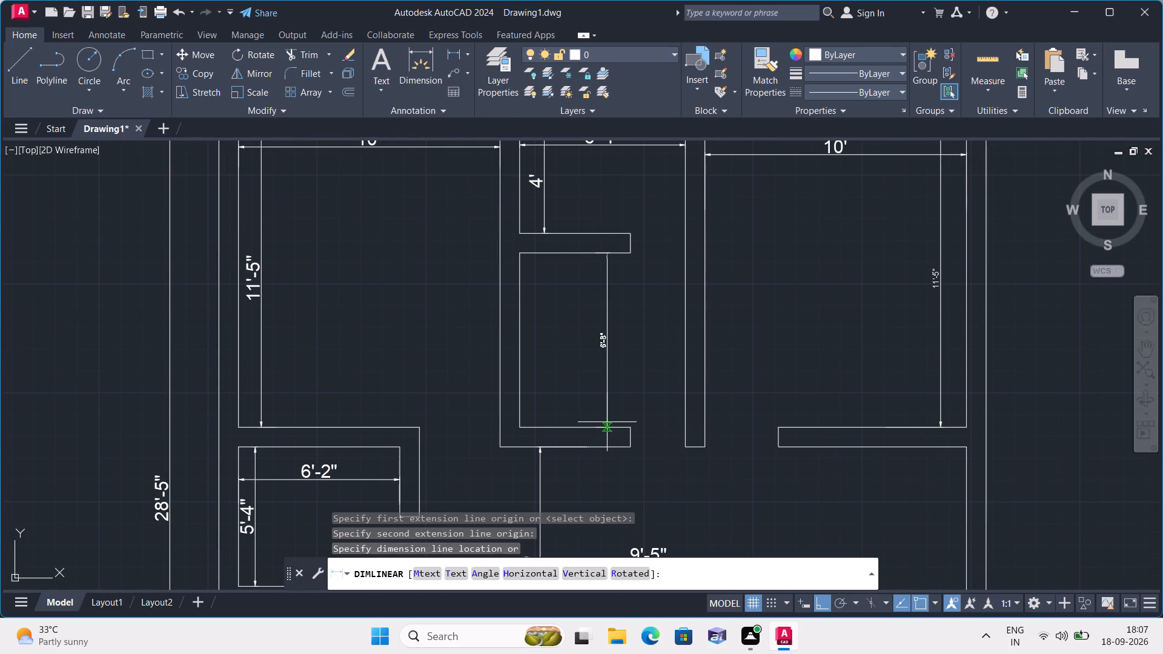
pyautogui.click(622, 422)
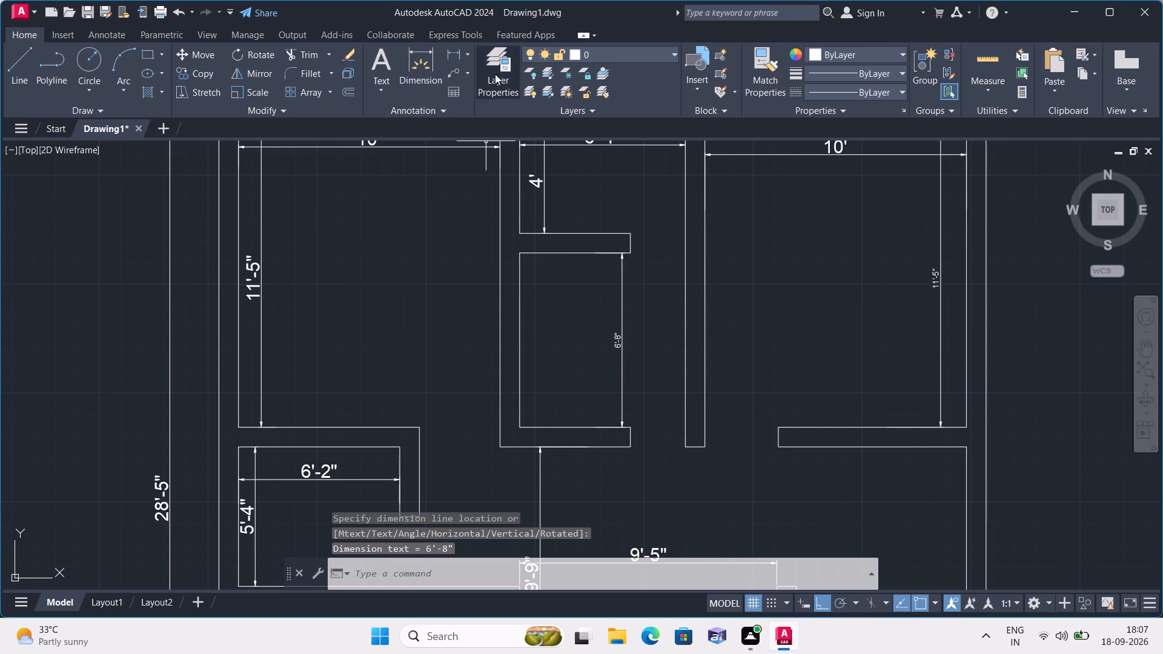
# Add a horizontal linear dimension across the same room between its left and right walls, placed just below its top wall.
pyautogui.click(468, 53)
pyautogui.click(482, 78)
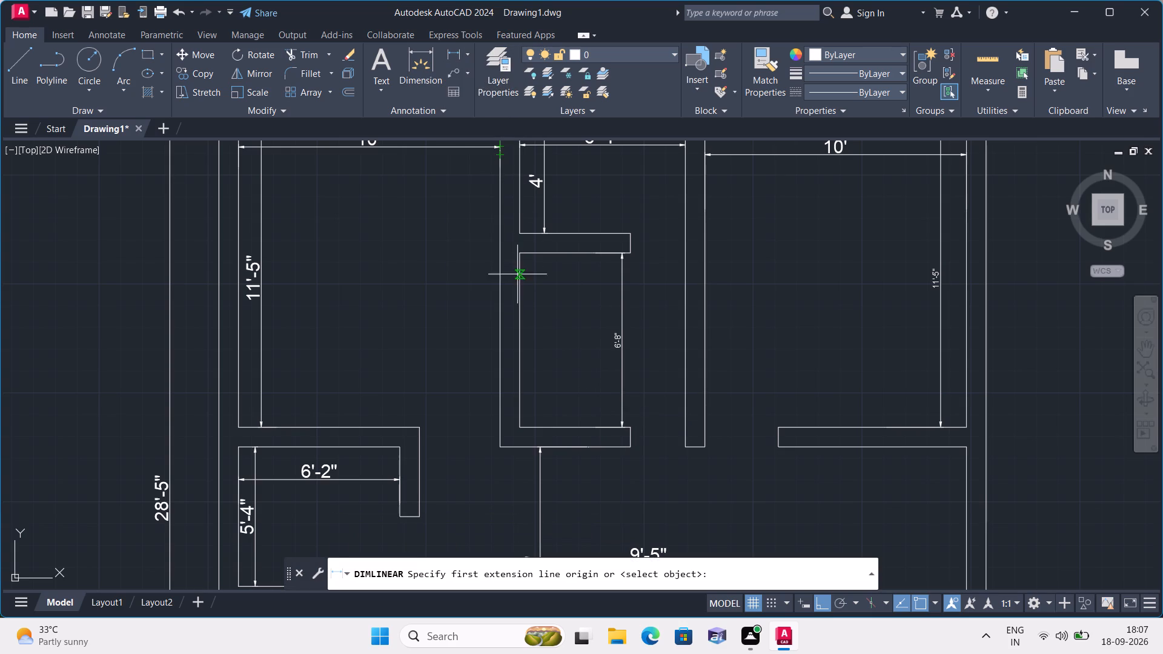
pyautogui.click(520, 292)
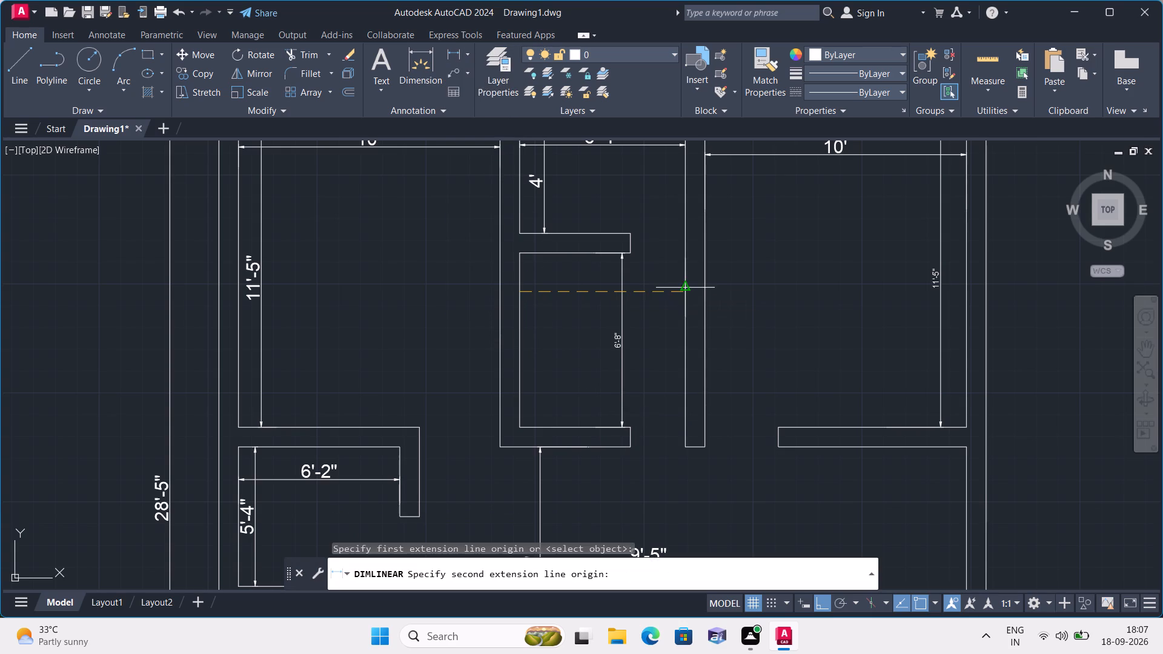
pyautogui.click(688, 284)
pyautogui.click(682, 272)
# Override the text of the room's new vertical dimension with 7'.
pyautogui.scroll(2, 654, 273)
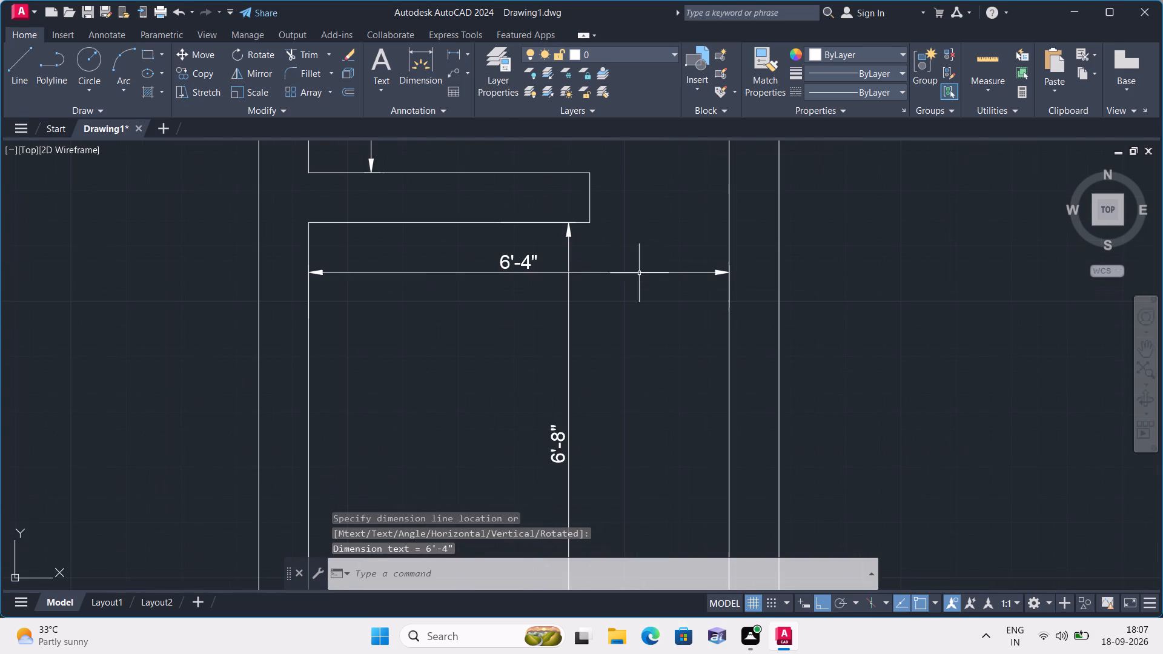
pyautogui.scroll(1, 525, 260)
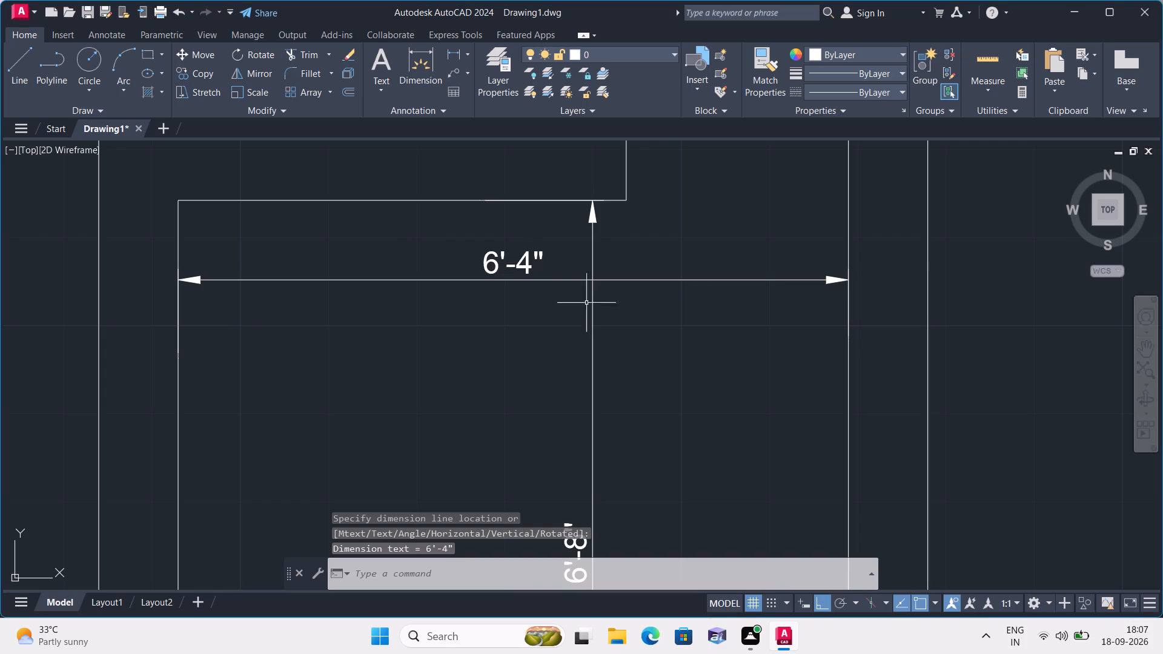
pyautogui.moveTo(641, 386); pyautogui.dragTo(657, 262, button='middle')
pyautogui.click(598, 442)
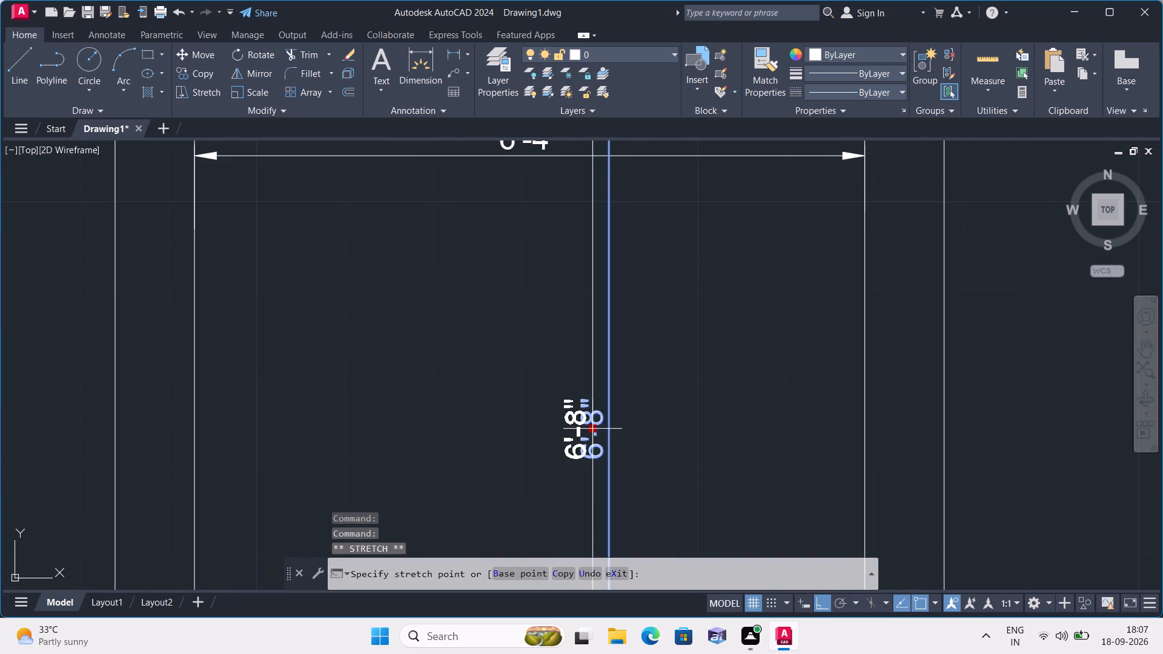
pyautogui.click(591, 429)
pyautogui.press('Escape')
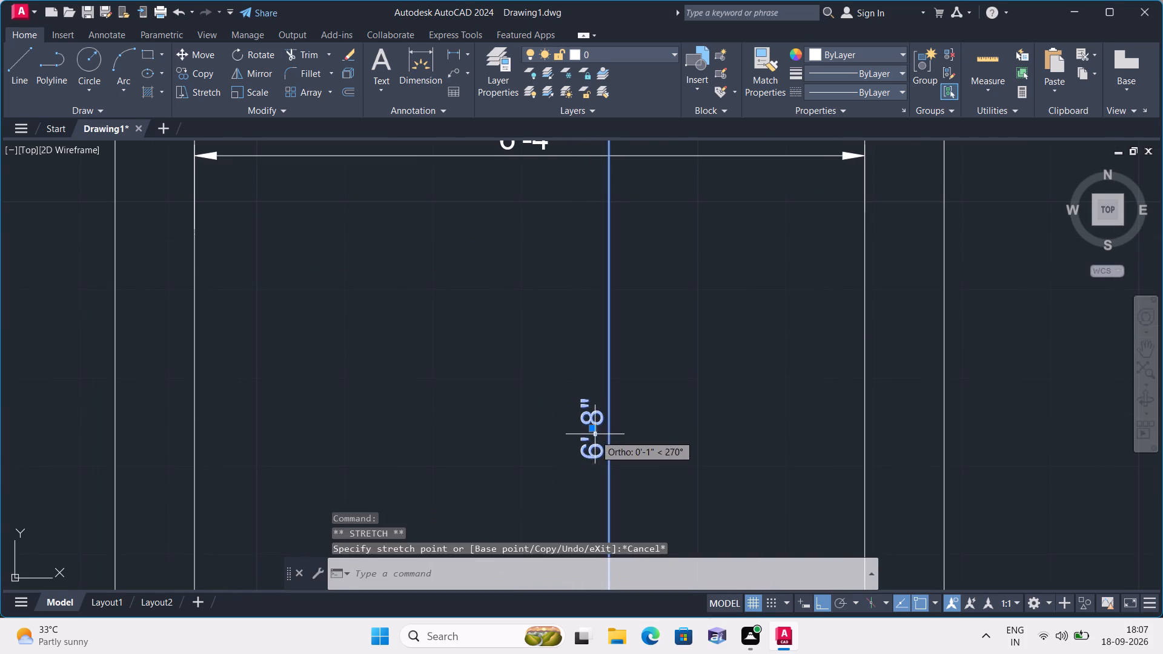
pyautogui.doubleClick(596, 429)
pyautogui.click(598, 431)
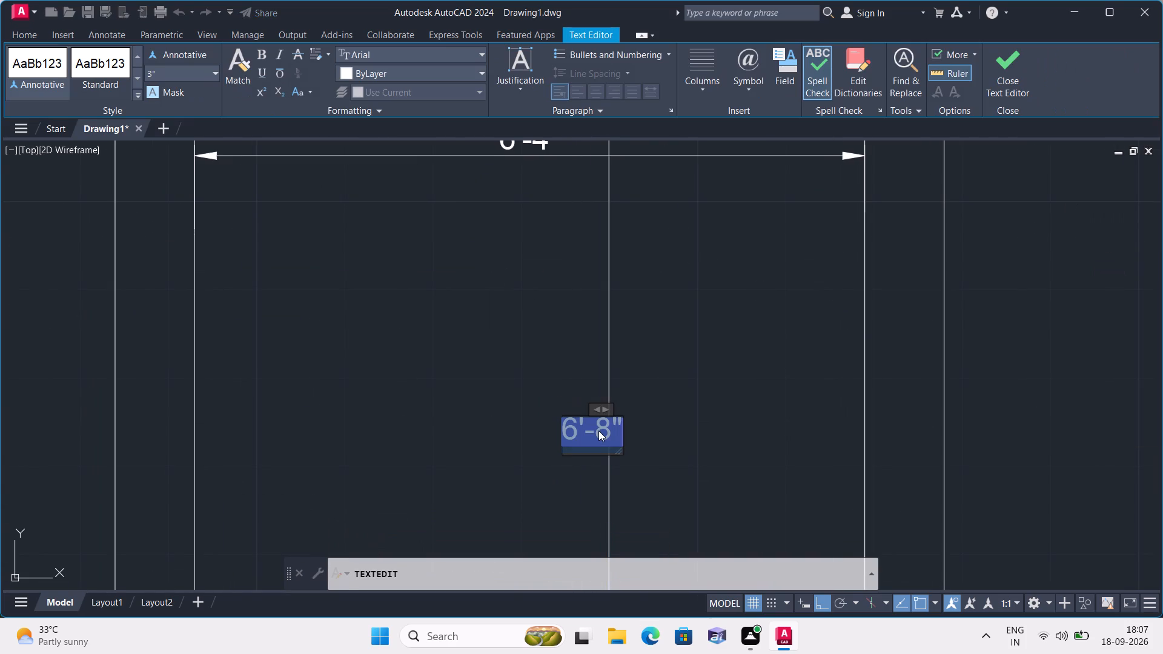
pyautogui.press('BackSpace')
pyautogui.press('7')
pyautogui.press("'")
pyautogui.click(678, 414)
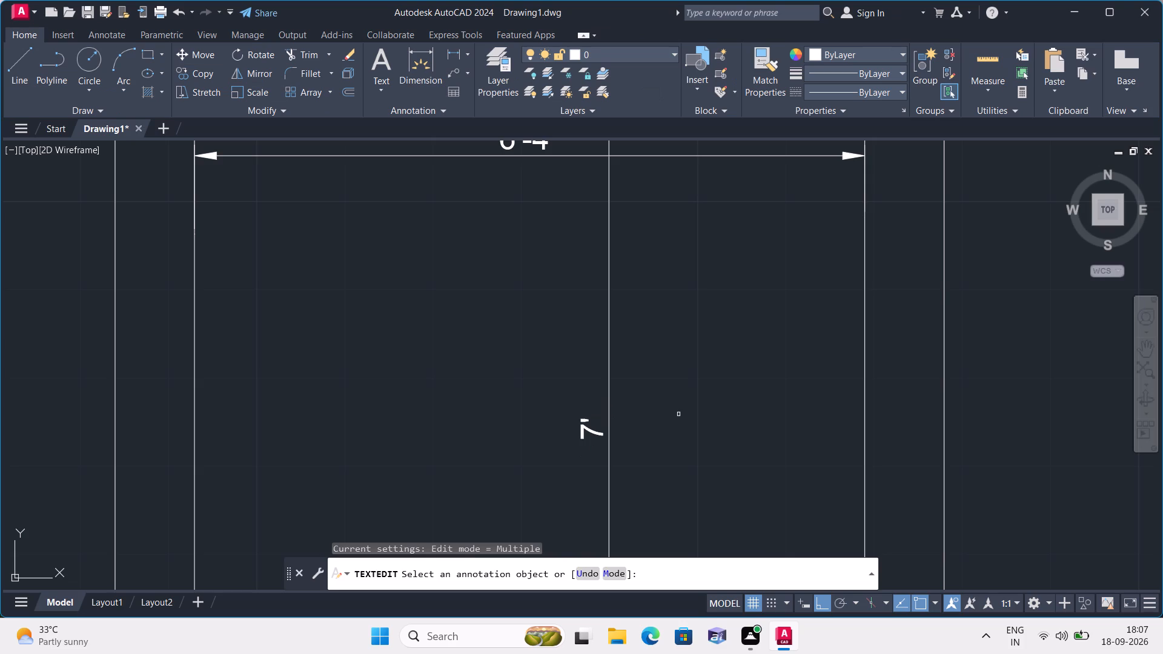
pyautogui.press('Escape')
# Move the lower-left room's horizontal 10' dimension down so its right end meets the right wall below the opening.
pyautogui.scroll(-2, 678, 414)
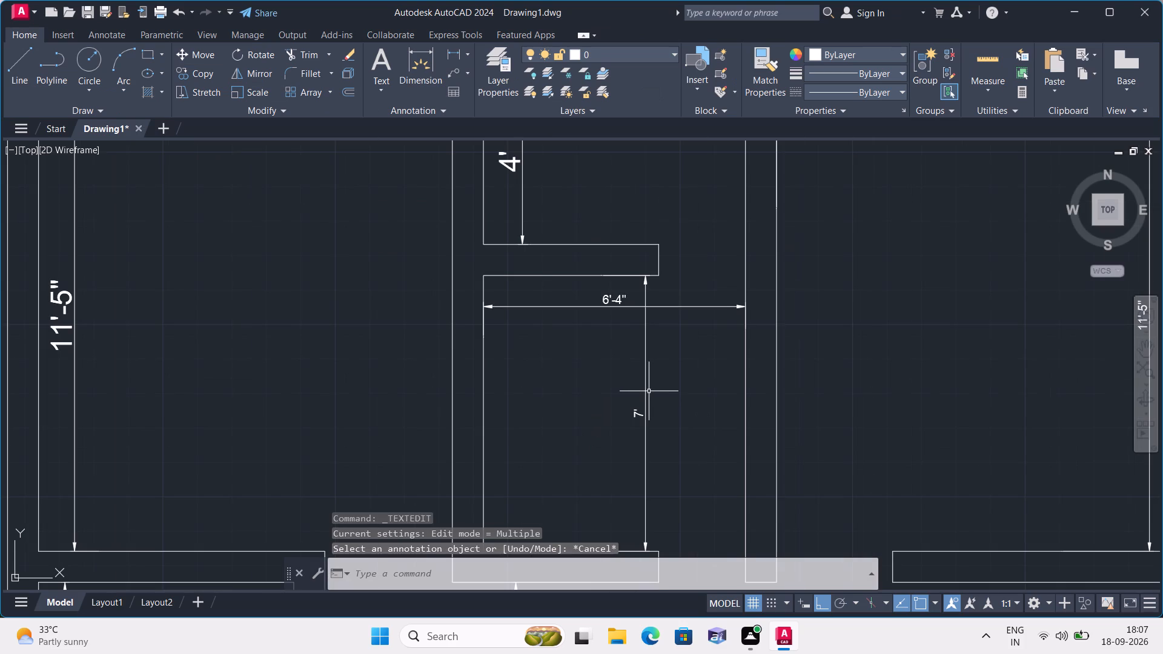
pyautogui.scroll(-1, 648, 391)
pyautogui.moveTo(574, 422); pyautogui.dragTo(609, 222, button='middle')
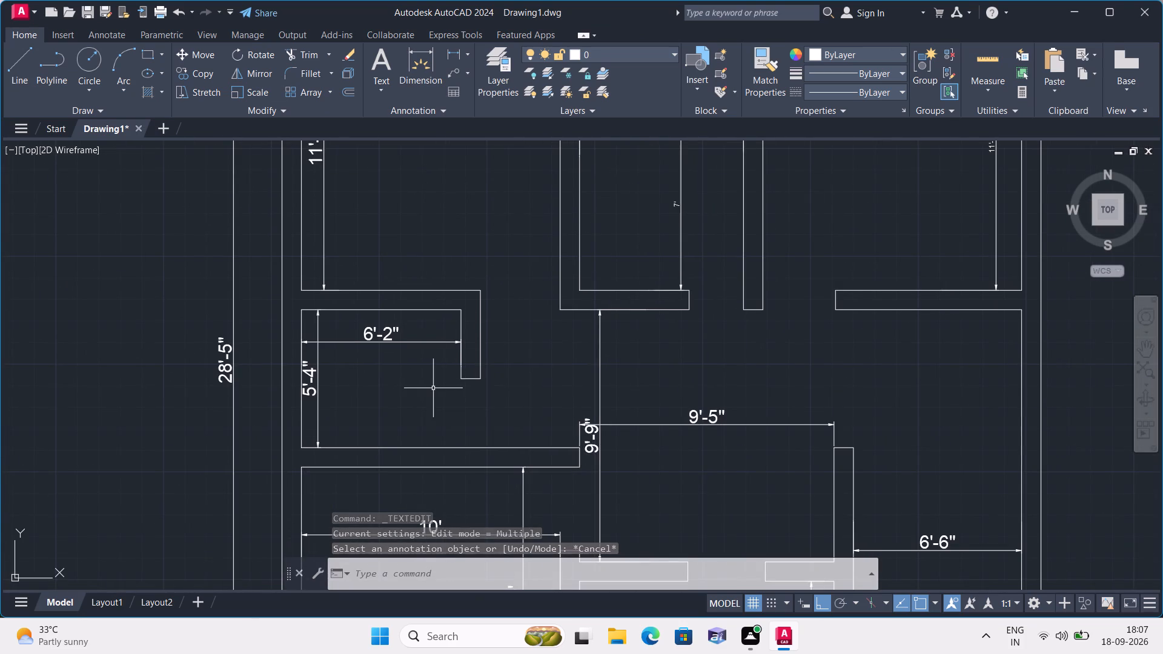
pyautogui.moveTo(433, 388); pyautogui.dragTo(423, 346, button='middle')
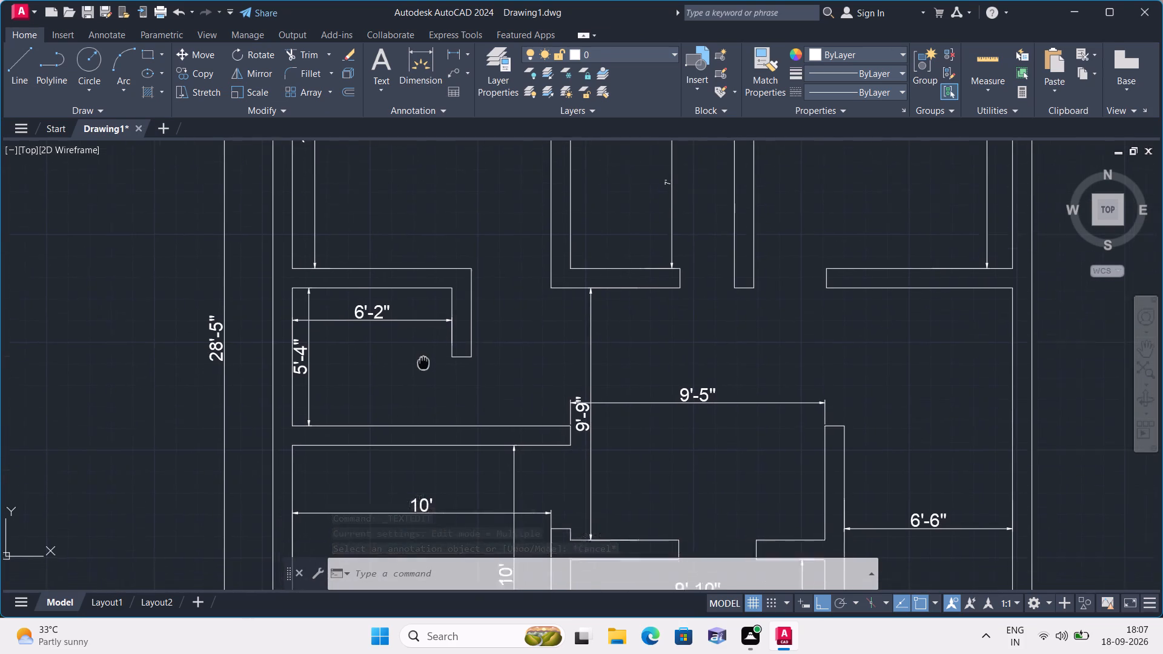
pyautogui.moveTo(423, 346); pyautogui.dragTo(444, 303, button='middle')
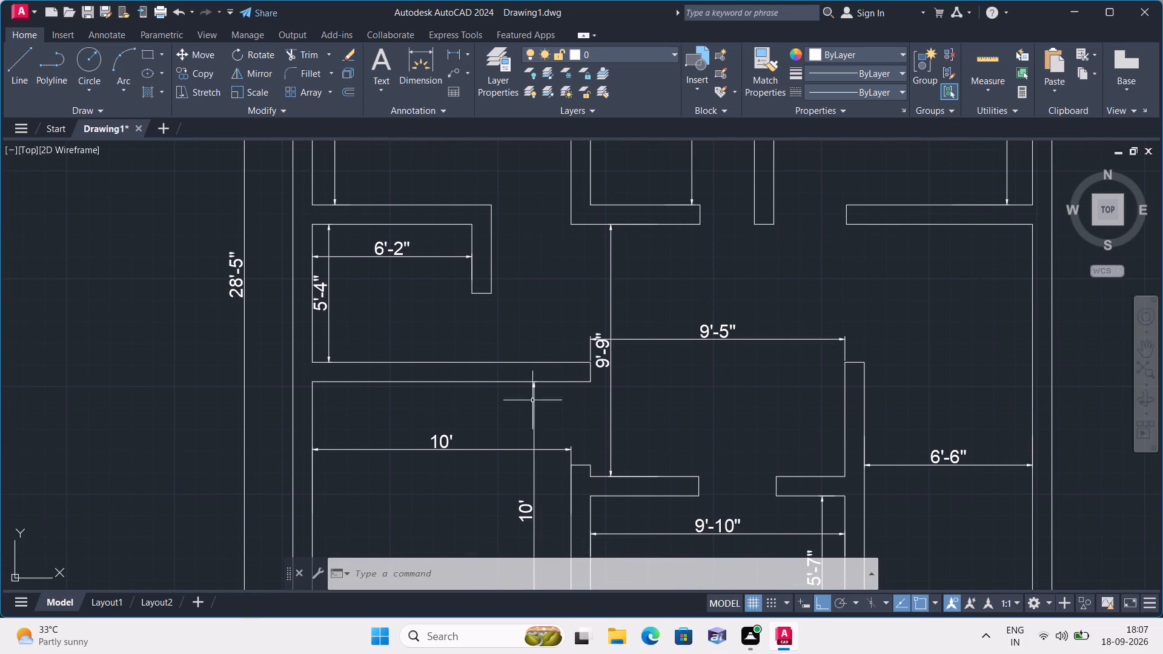
pyautogui.scroll(2, 562, 449)
pyautogui.click(562, 449)
pyautogui.moveTo(624, 416); pyautogui.dragTo(606, 314, button='middle')
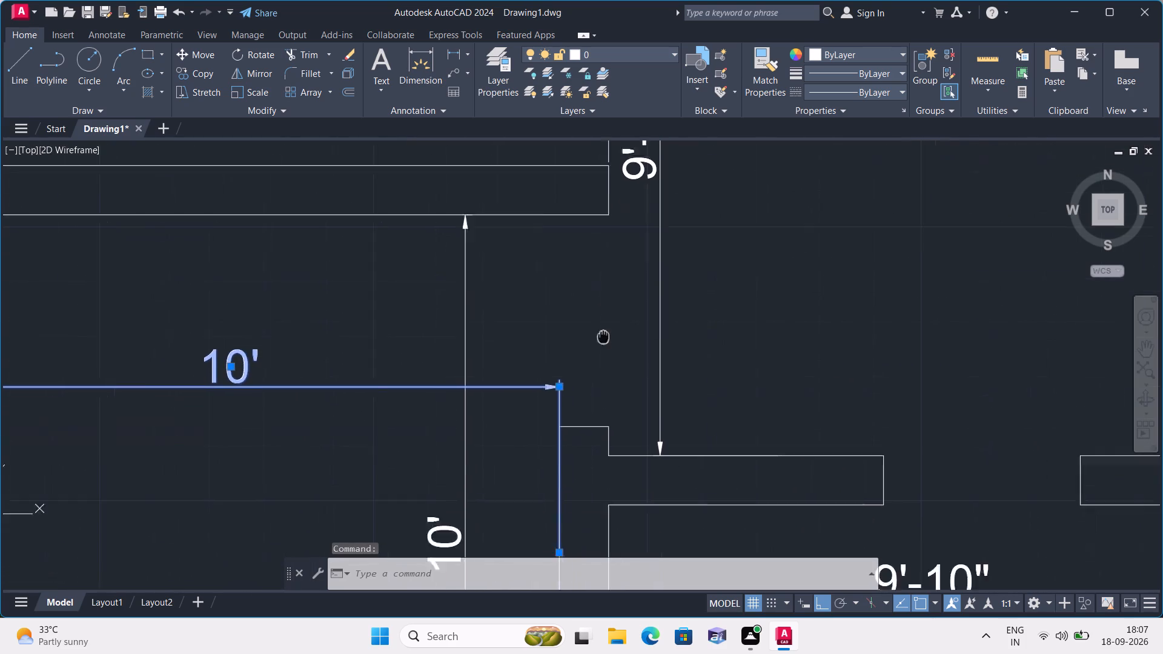
pyautogui.moveTo(606, 314); pyautogui.dragTo(638, 236, button='middle')
pyautogui.scroll(-1, 643, 228)
pyautogui.scroll(-1, 546, 114)
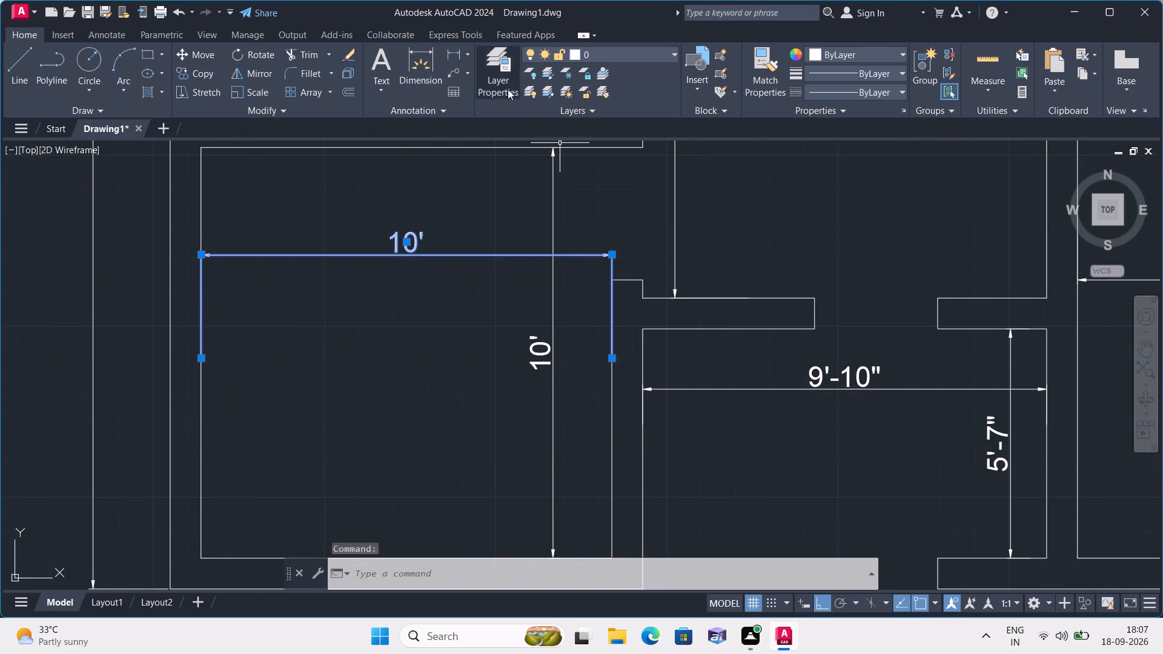
pyautogui.click(189, 56)
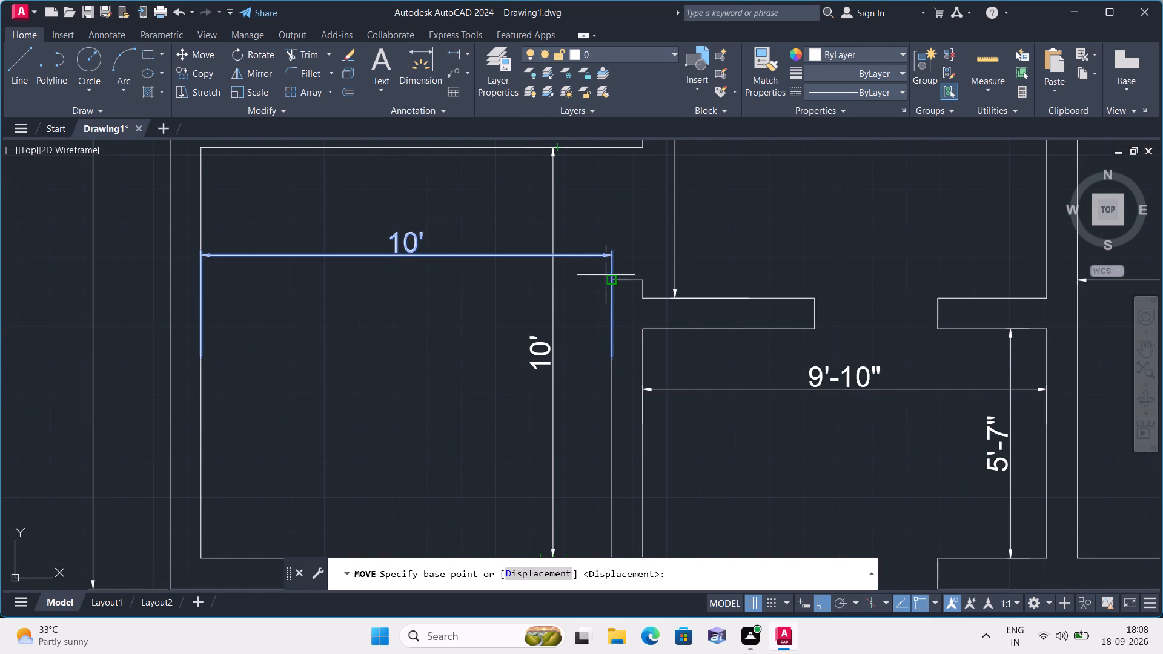
pyautogui.click(613, 300)
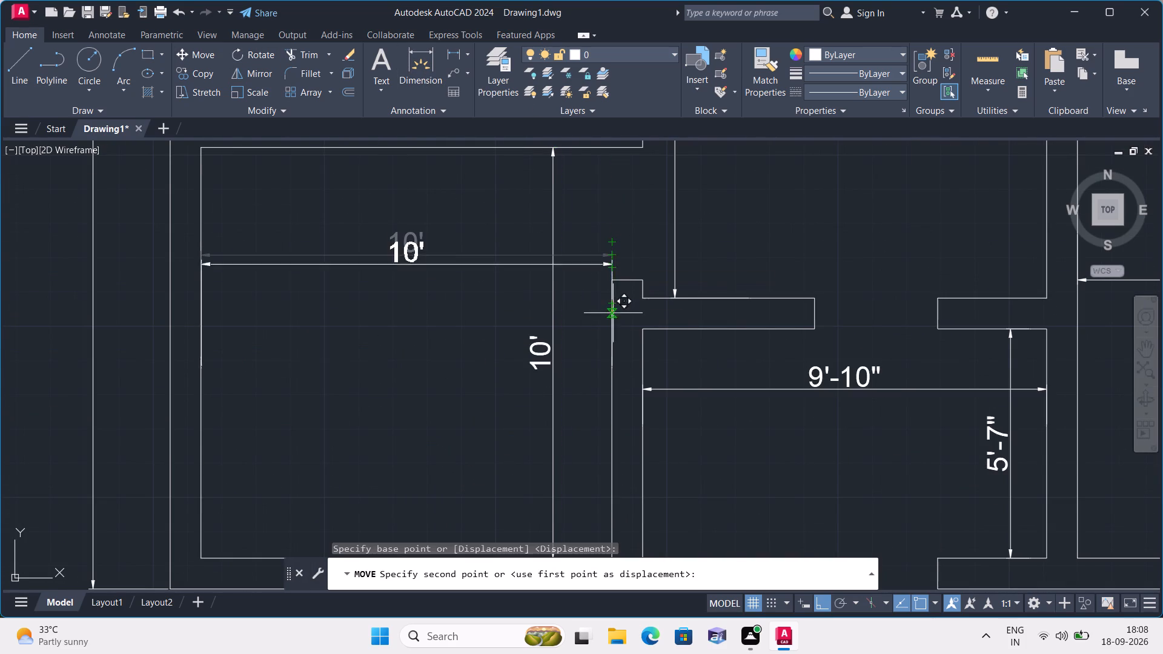
pyautogui.click(609, 362)
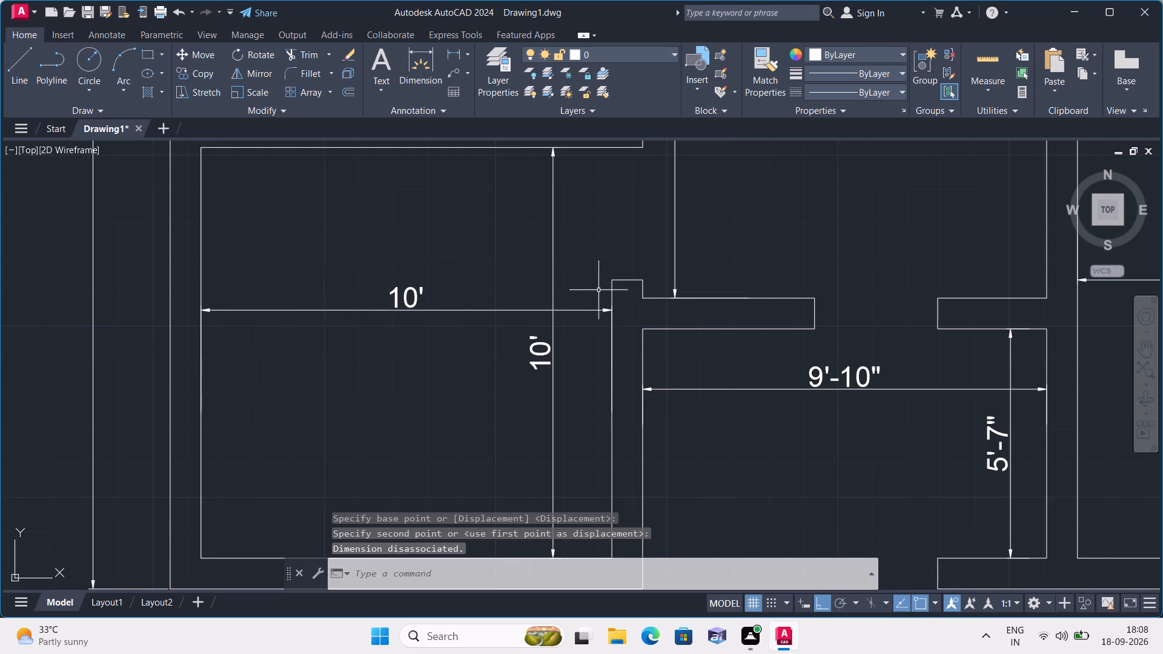
# Set the text height to 6" for the middle room's 6'-4" and 7' dimensions and the upper-right room's vertical dimension.
pyautogui.scroll(-1, 599, 289)
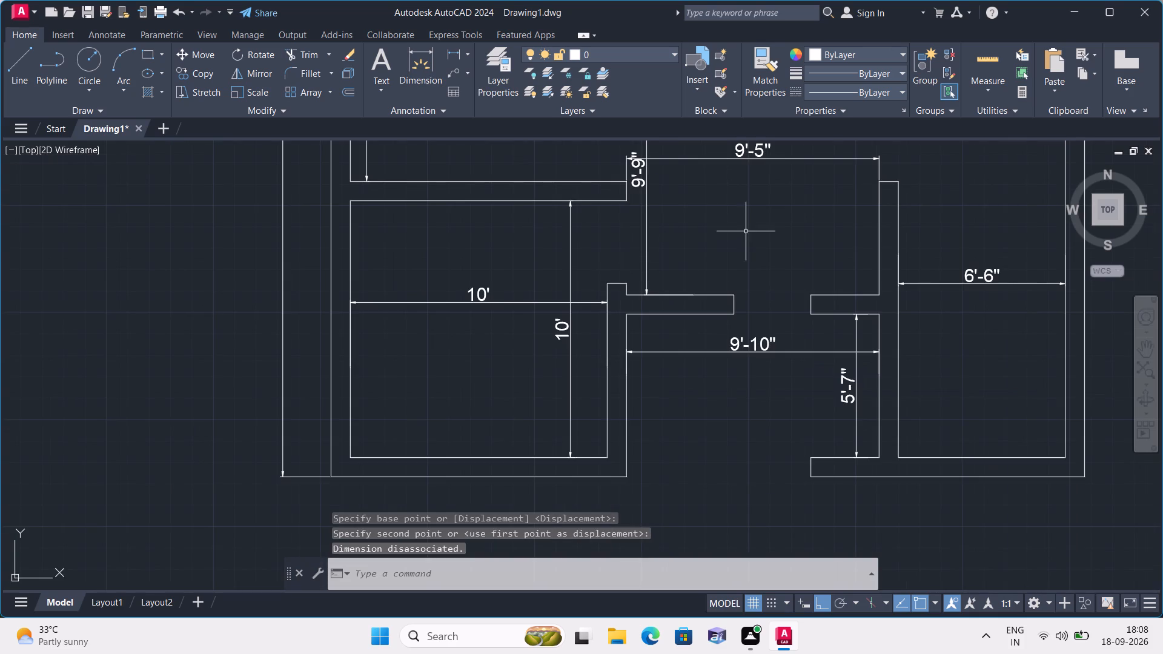
pyautogui.moveTo(740, 236); pyautogui.dragTo(671, 249, button='middle')
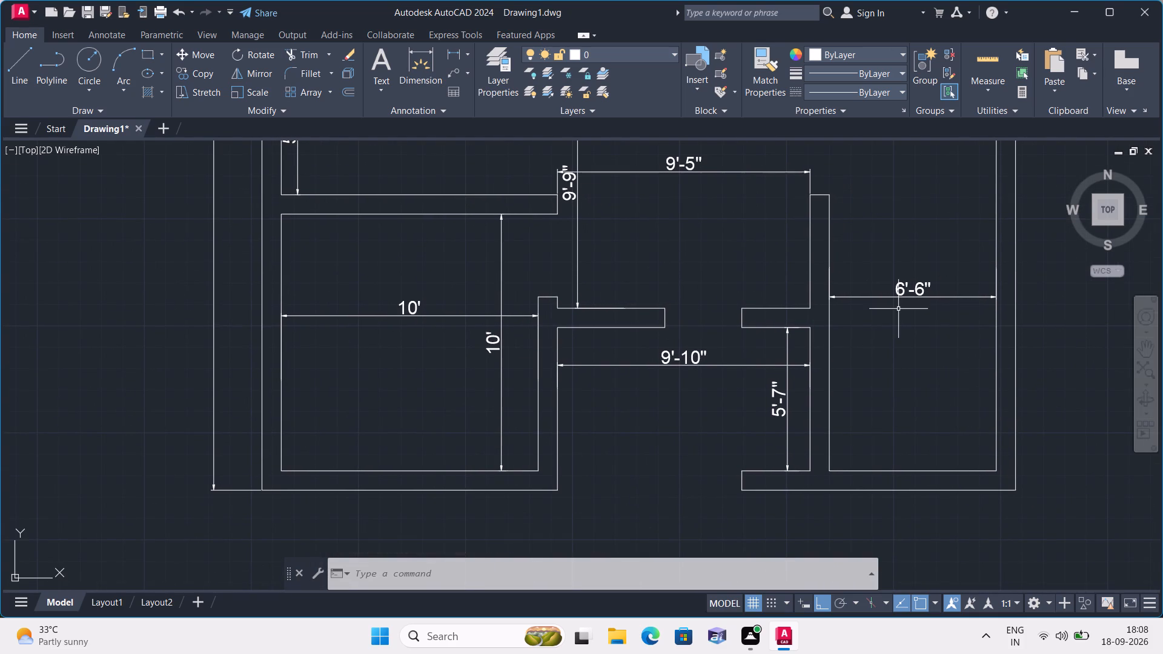
pyautogui.moveTo(906, 319); pyautogui.dragTo(895, 316, button='middle')
pyautogui.moveTo(834, 252); pyautogui.dragTo(823, 271, button='middle')
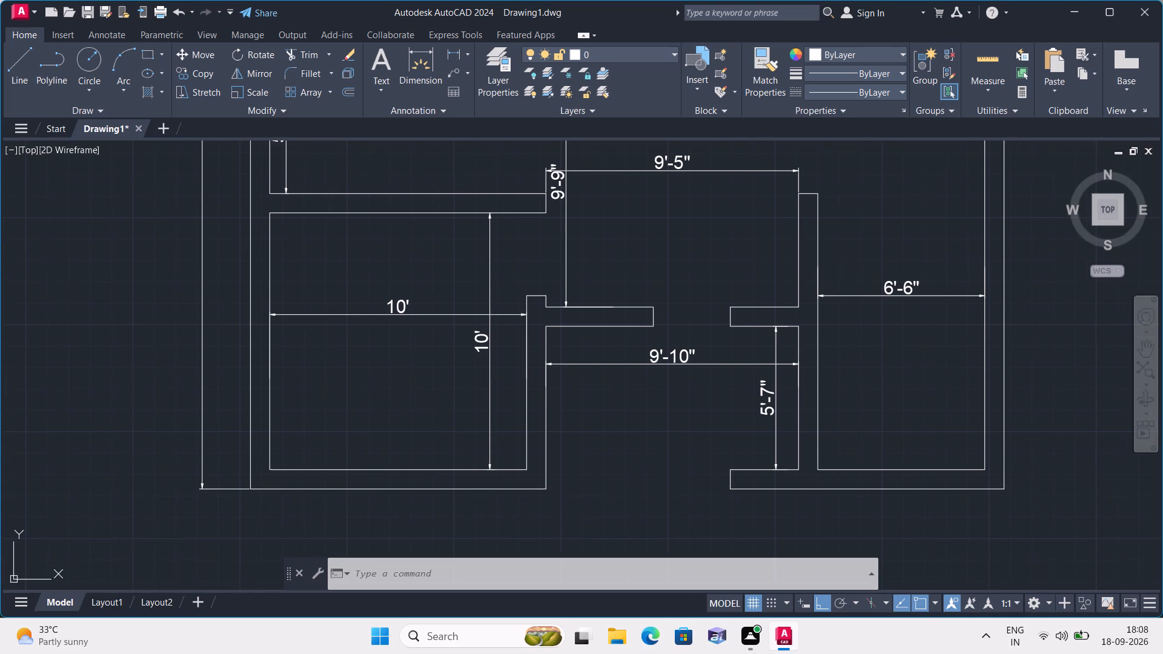
pyautogui.moveTo(823, 271); pyautogui.dragTo(763, 458, button='middle')
pyautogui.scroll(-2, 763, 459)
pyautogui.scroll(2, 695, 325)
pyautogui.click(675, 317)
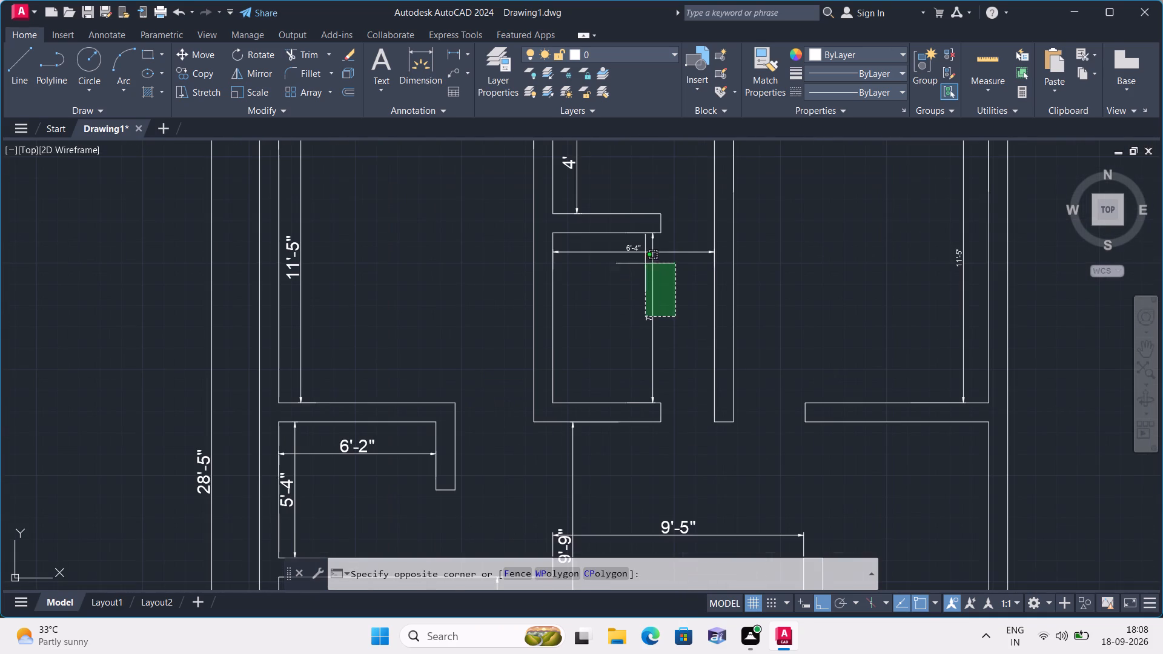
pyautogui.click(620, 249)
pyautogui.scroll(-1, 824, 248)
pyautogui.moveTo(818, 257); pyautogui.dragTo(800, 344, button='middle')
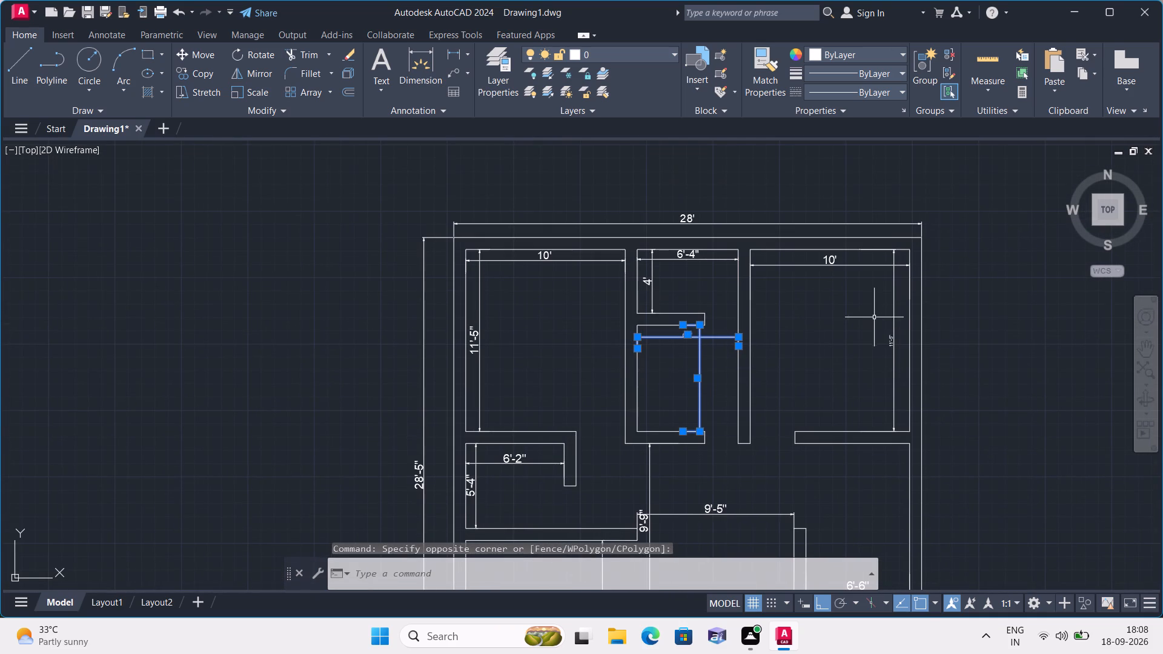
pyautogui.click(899, 322)
pyautogui.click(875, 323)
pyautogui.rightClick(794, 324)
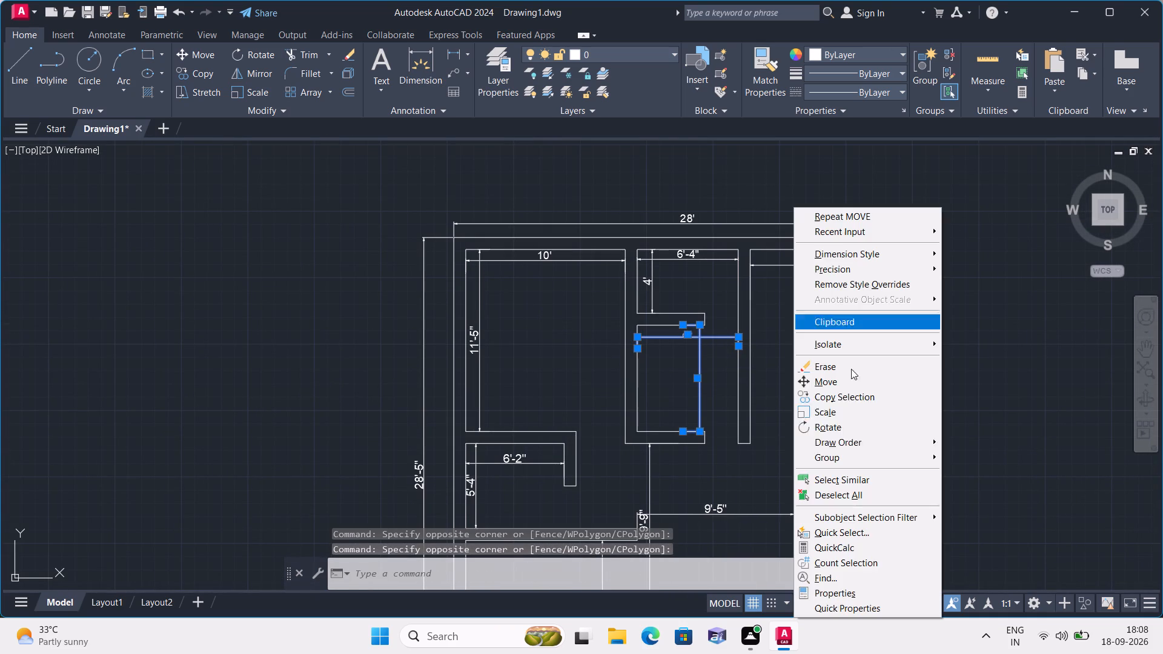
pyautogui.click(884, 590)
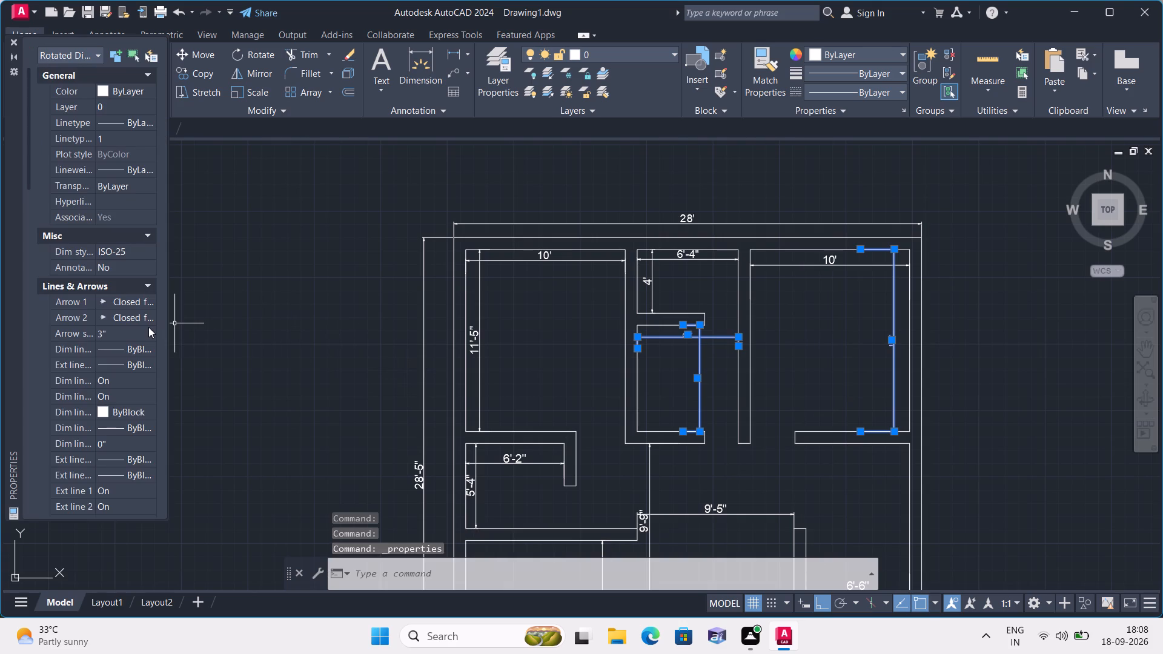
pyautogui.scroll(-2, 127, 355)
pyautogui.scroll(-1, 111, 406)
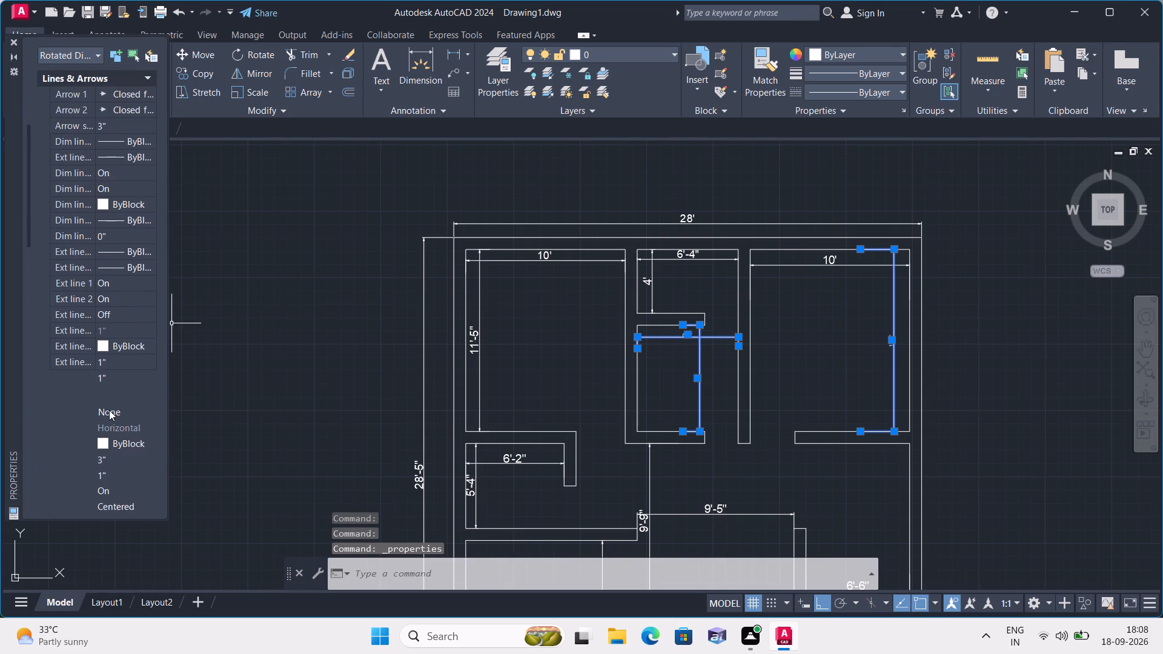
pyautogui.click(116, 458)
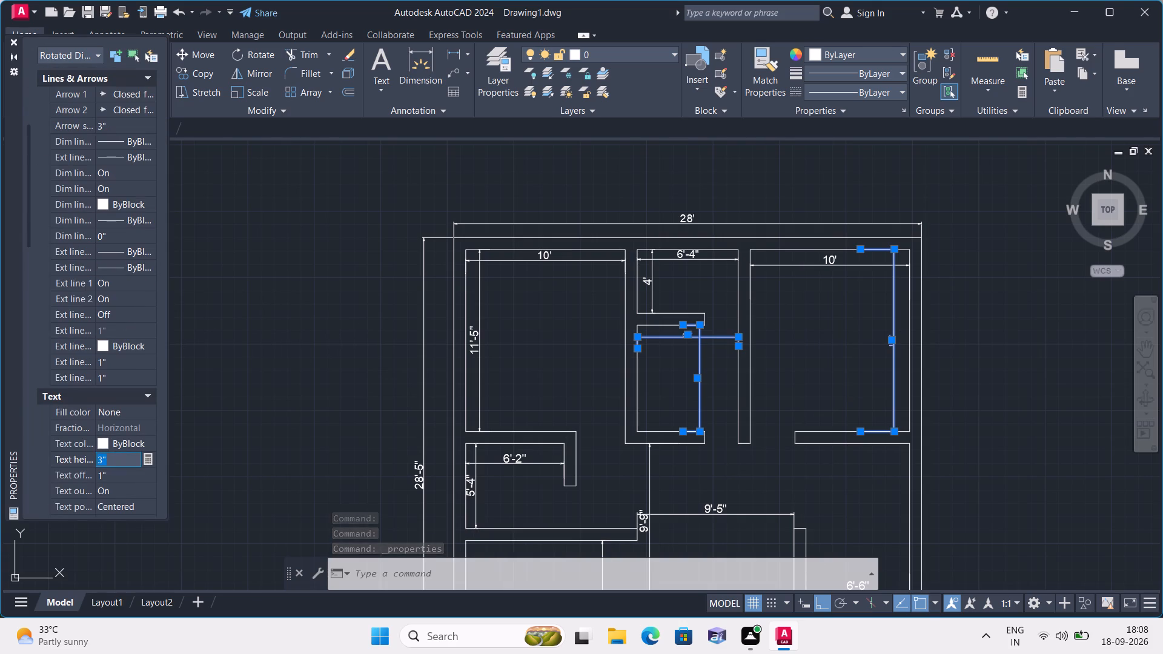
pyautogui.press('BackSpace')
pyautogui.write('6"')
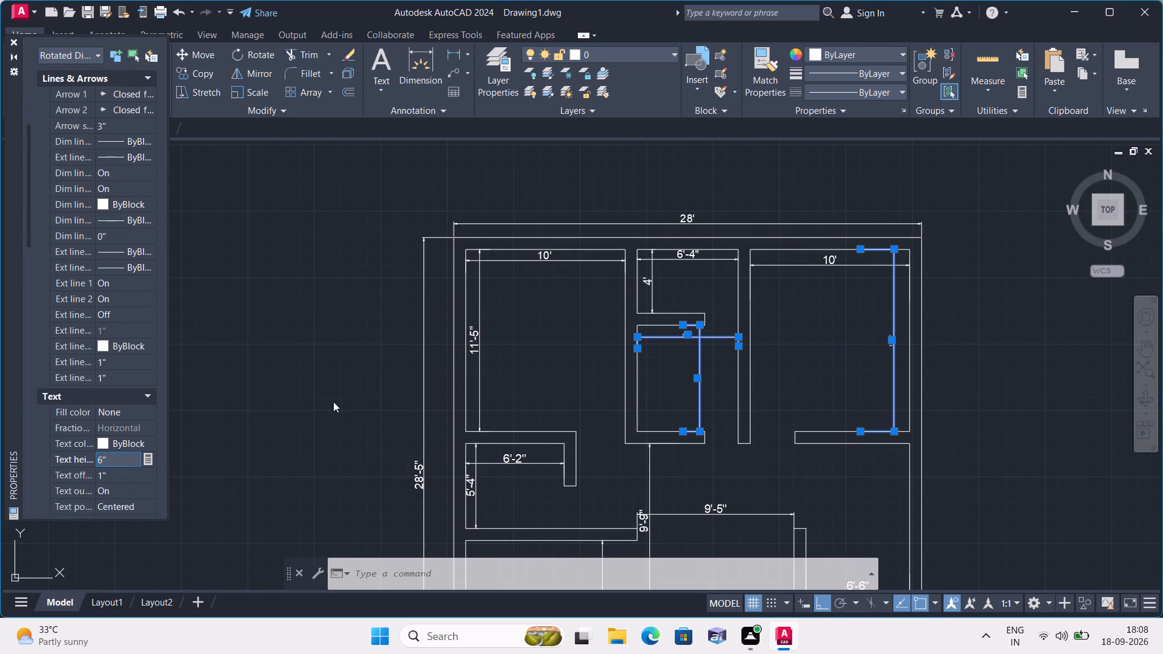
pyautogui.click(333, 401)
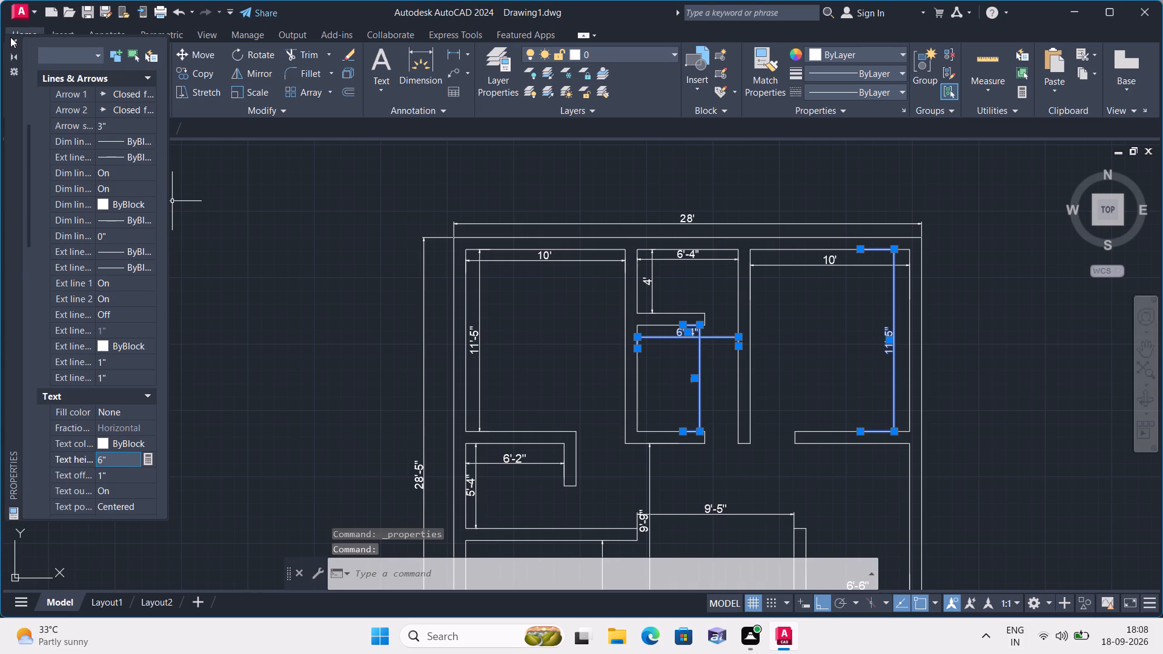
pyautogui.click(10, 37)
pyautogui.press('Escape')
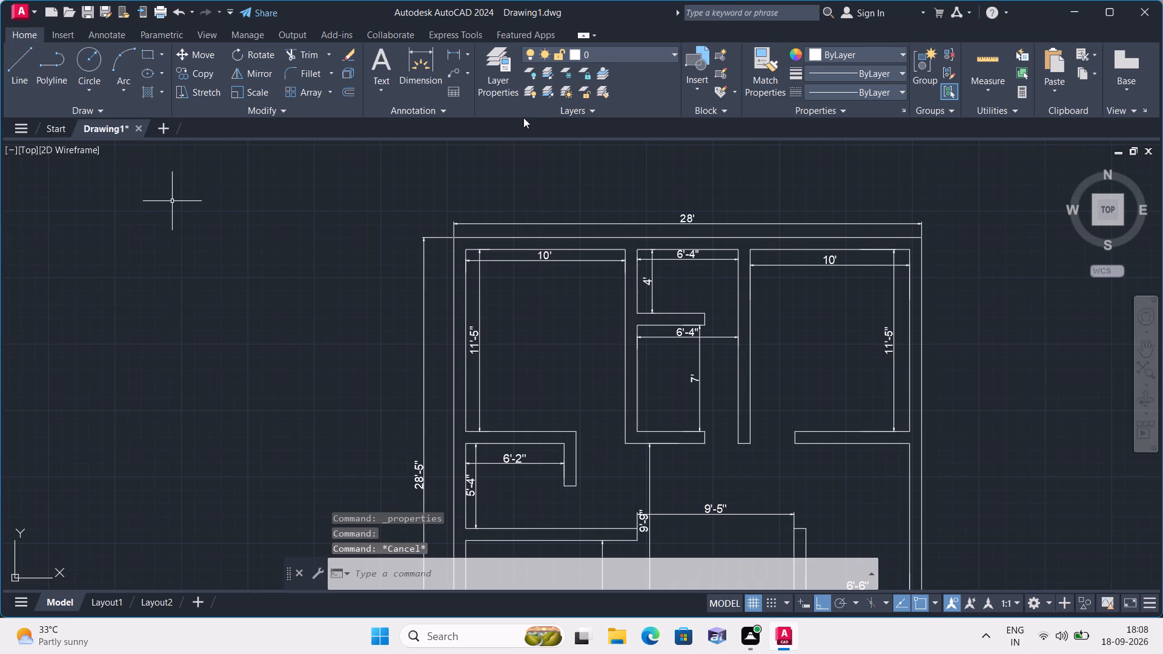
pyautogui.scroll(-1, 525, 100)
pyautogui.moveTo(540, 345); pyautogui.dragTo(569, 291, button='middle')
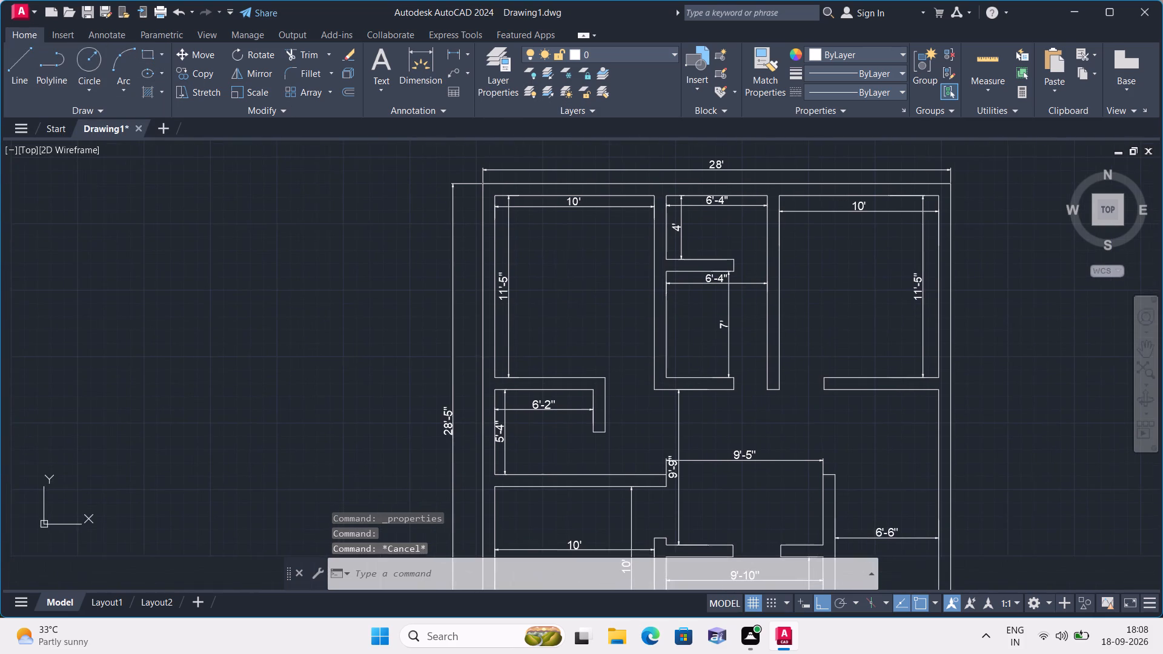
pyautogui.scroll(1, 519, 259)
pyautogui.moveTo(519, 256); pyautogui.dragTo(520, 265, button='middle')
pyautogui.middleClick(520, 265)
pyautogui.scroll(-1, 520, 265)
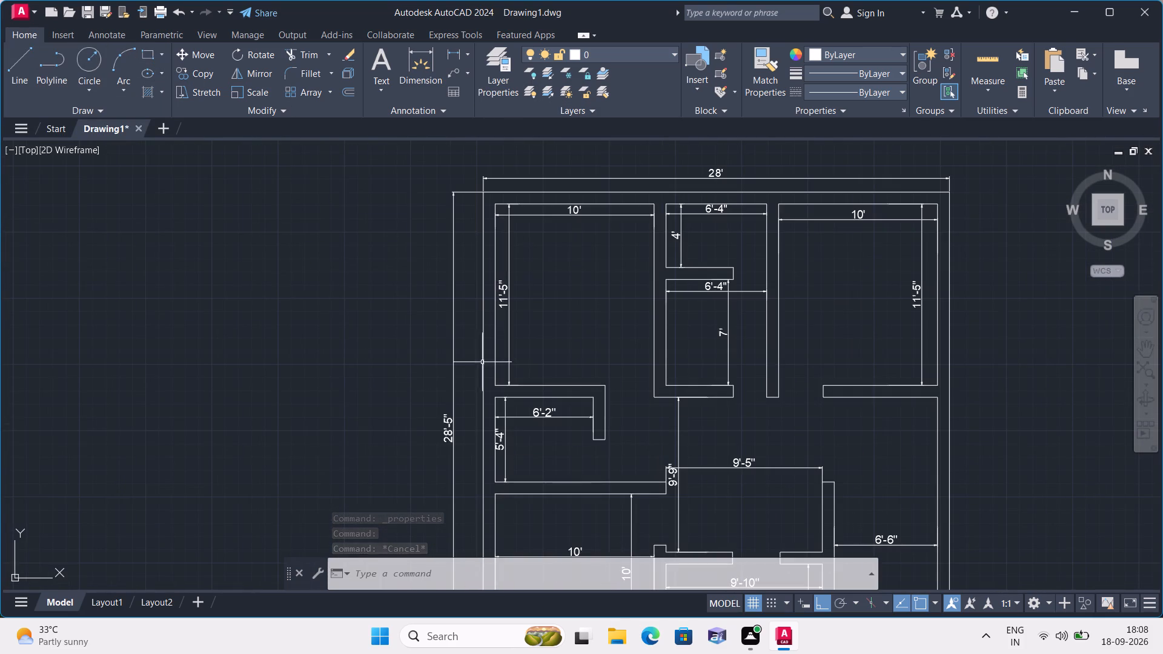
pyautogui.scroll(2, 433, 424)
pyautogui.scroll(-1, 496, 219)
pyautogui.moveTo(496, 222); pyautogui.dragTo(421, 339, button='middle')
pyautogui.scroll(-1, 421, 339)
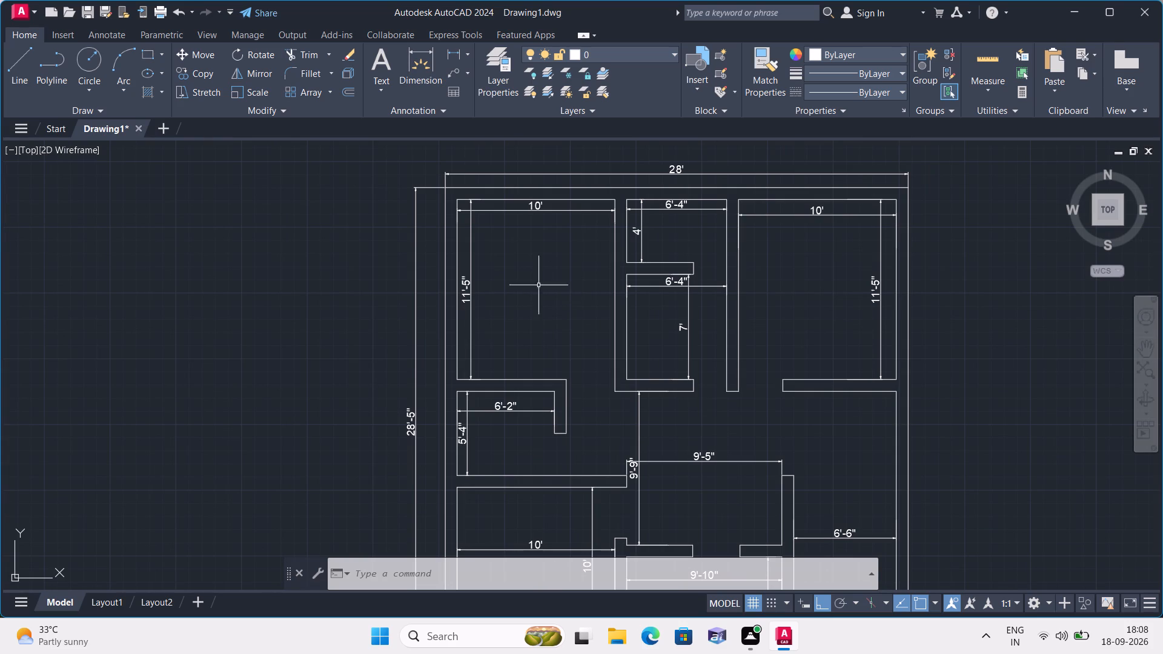
# Open the recent drawing beds_plan.dwg and copy the upper-row double bed with two nightstands and a double-bordered rug.
pyautogui.click(22, 14)
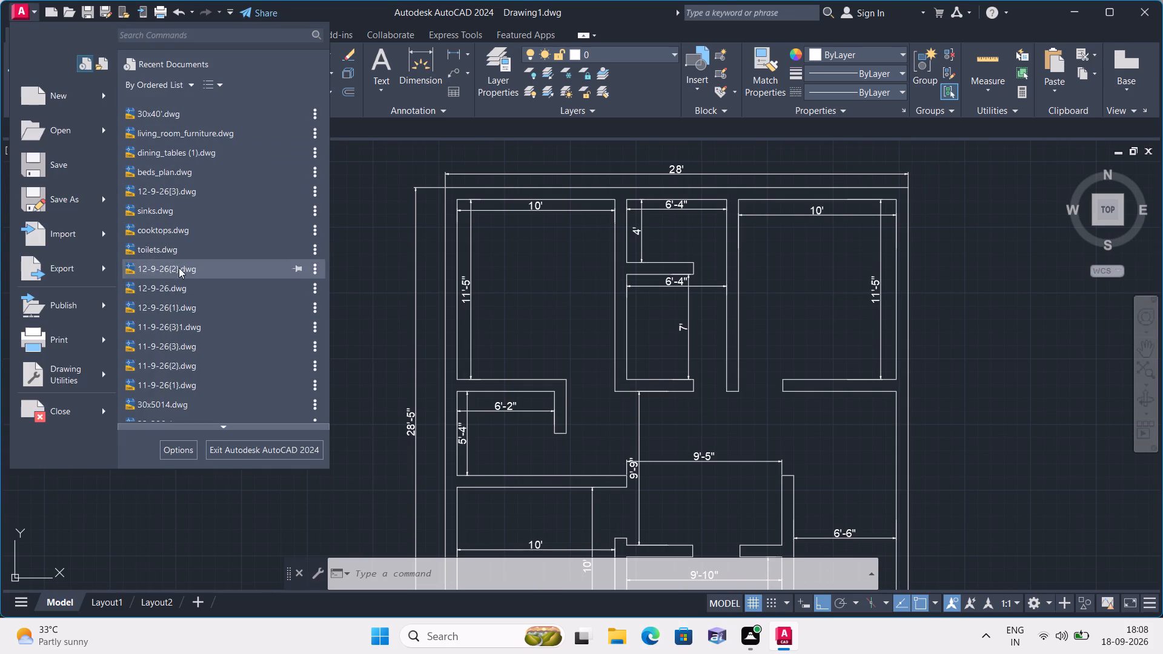
pyautogui.click(155, 173)
pyautogui.scroll(-1, 193, 207)
pyautogui.scroll(2, 315, 286)
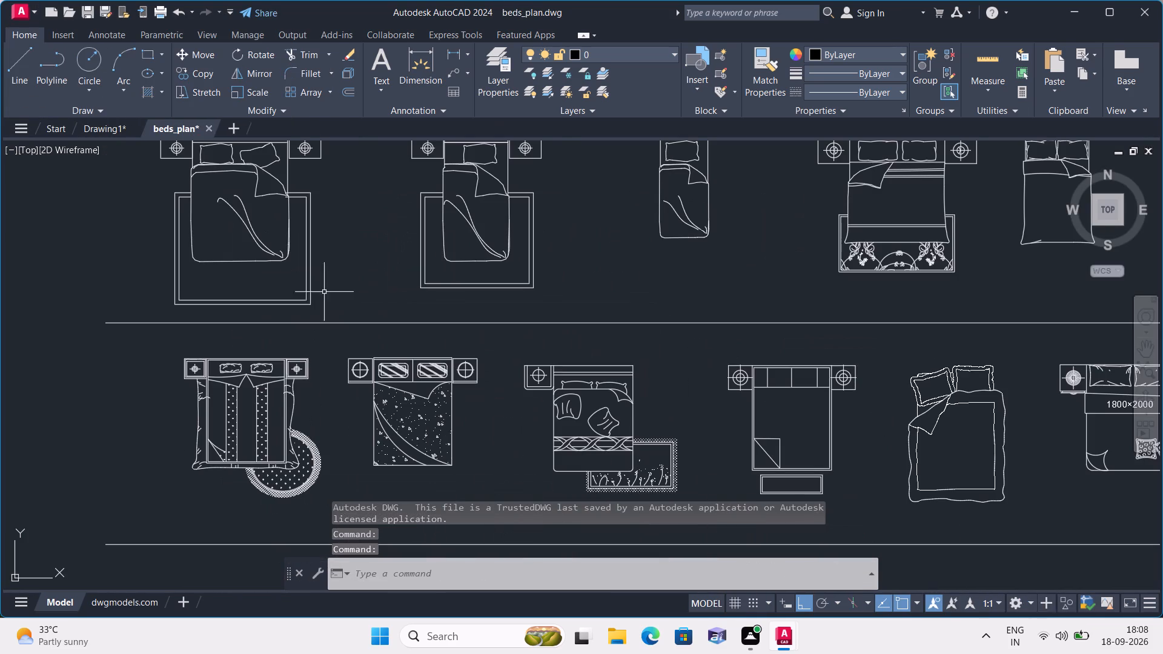
pyautogui.click(331, 314)
pyautogui.moveTo(190, 216); pyautogui.dragTo(234, 322, button='middle')
pyautogui.click(199, 215)
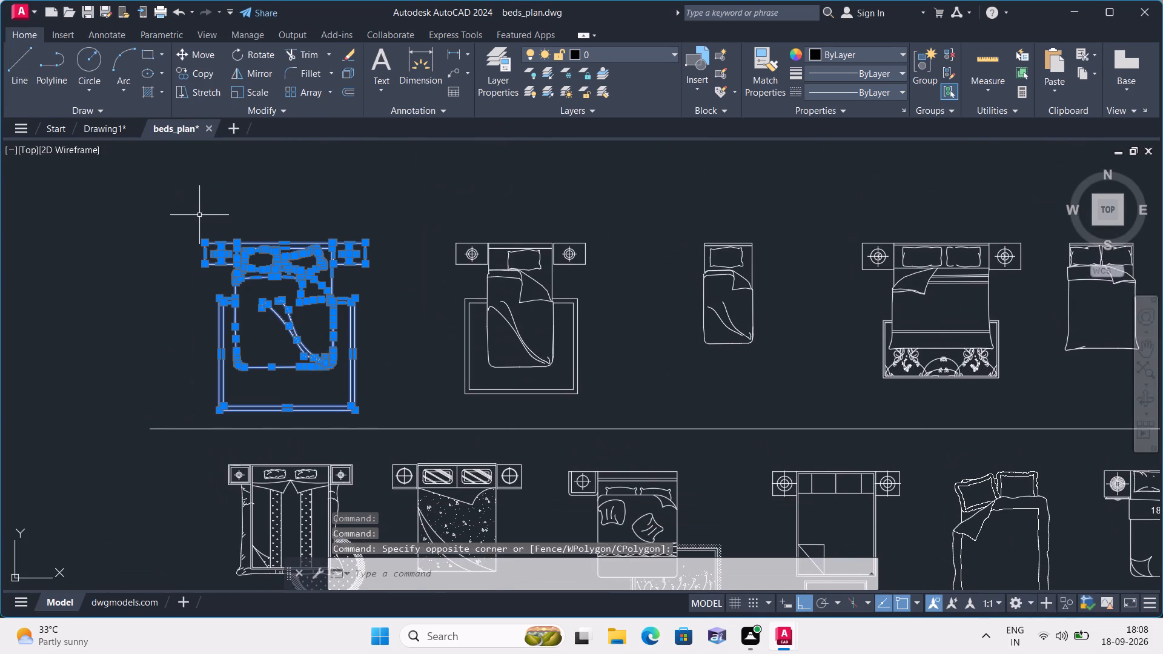
pyautogui.hotkey('ctrl', 'c')
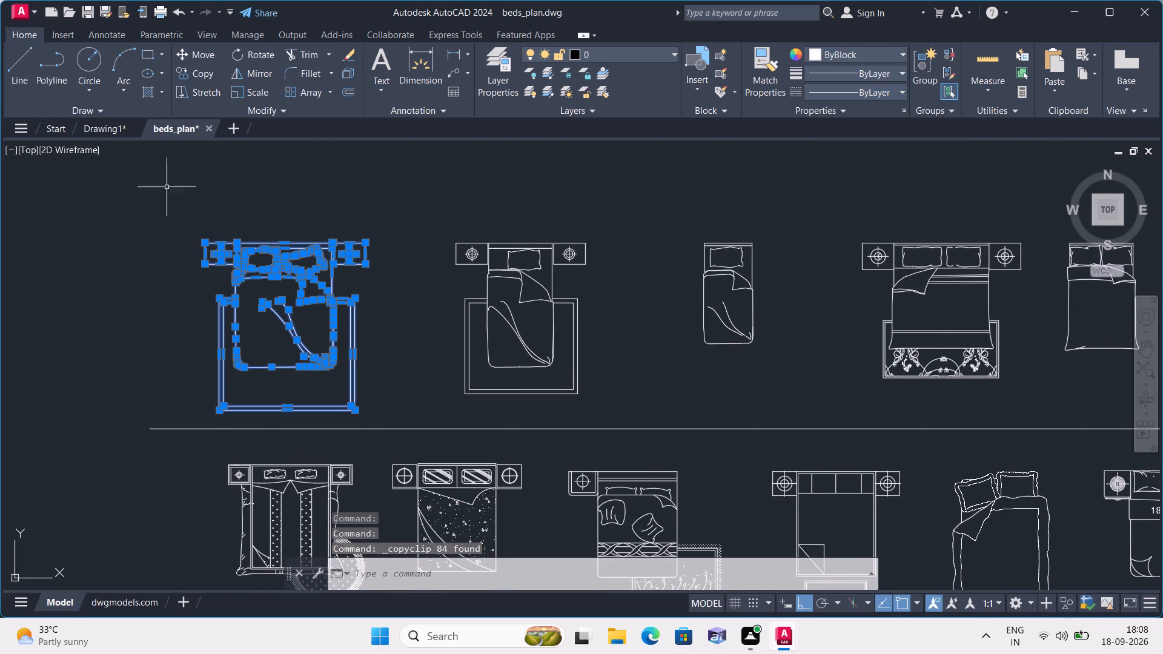
# Switch back to Drawing1 and paste the copied bed set into the empty area beside the floor plan.
pyautogui.click(108, 134)
pyautogui.scroll(-1, 290, 221)
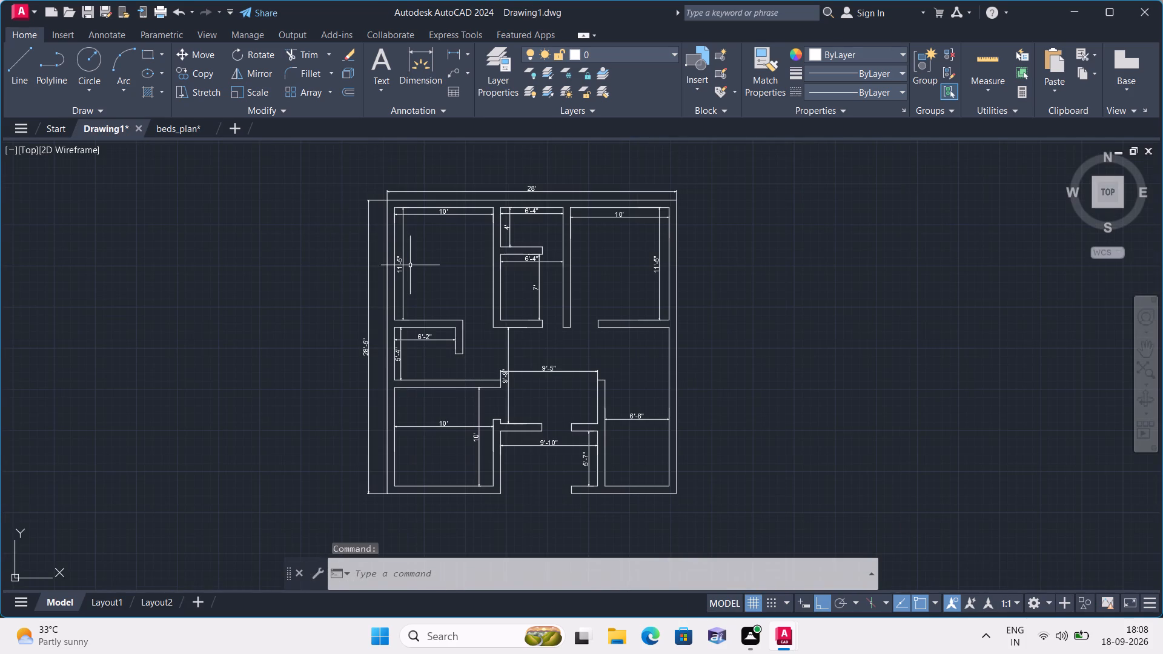
pyautogui.hotkey('ctrl', 'v')
pyautogui.moveTo(629, 365); pyautogui.dragTo(378, 397, button='middle')
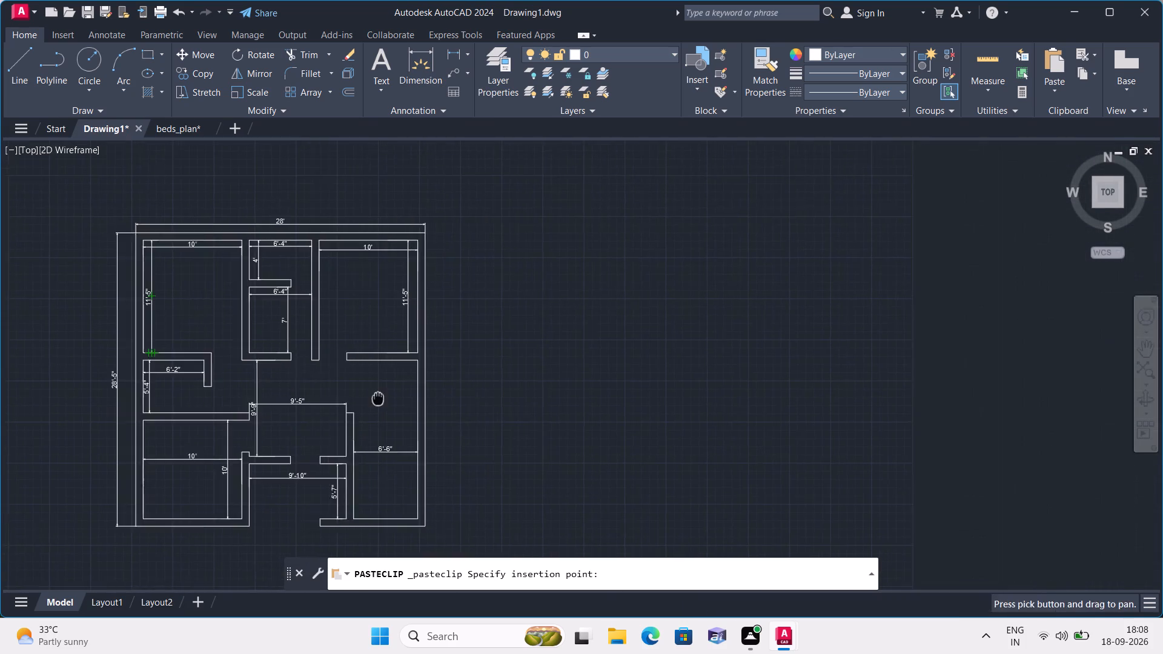
pyautogui.scroll(-2, 378, 397)
pyautogui.click(447, 431)
# Scale the whole pasted bed set down until it is somewhat smaller than the floor plan.
pyautogui.scroll(-1, 523, 415)
pyautogui.moveTo(523, 415); pyautogui.dragTo(405, 445, button='middle')
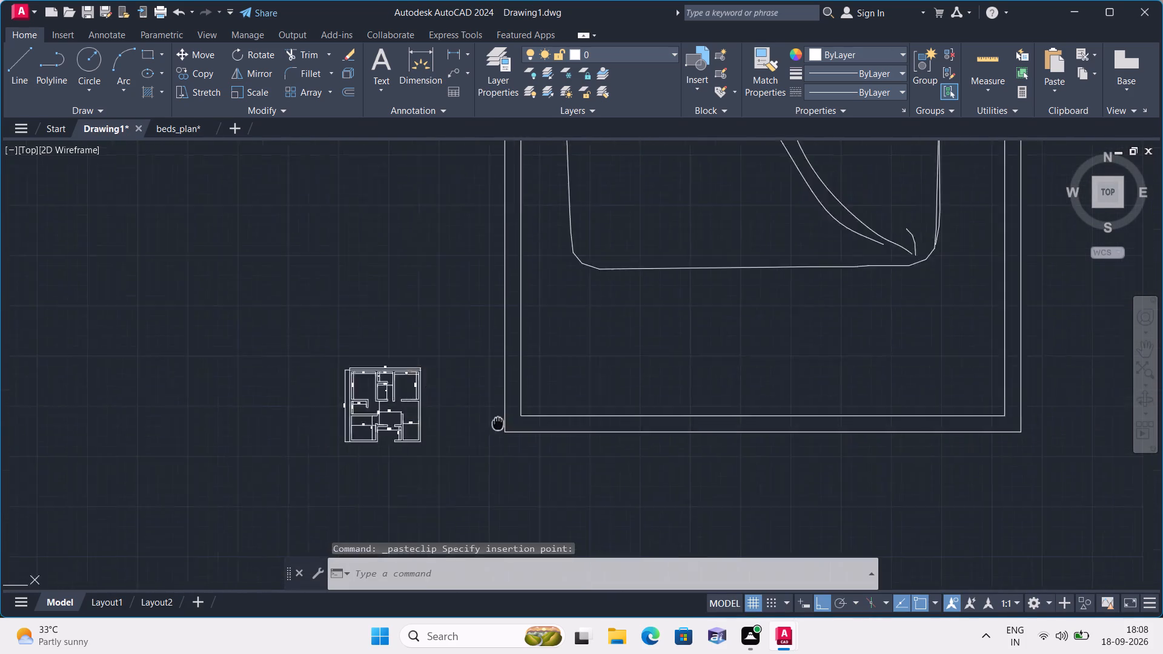
pyautogui.moveTo(405, 445); pyautogui.dragTo(247, 507, button='middle')
pyautogui.scroll(-2, 246, 507)
pyautogui.moveTo(442, 490); pyautogui.dragTo(425, 434, button='middle')
pyautogui.scroll(-1, 429, 433)
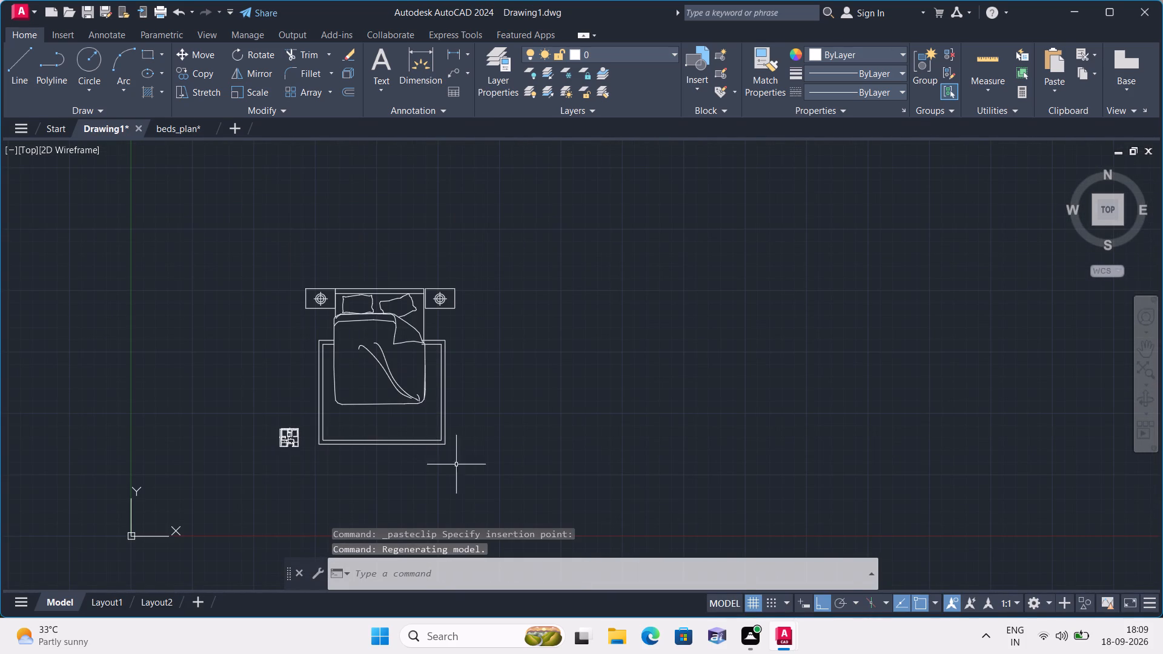
pyautogui.scroll(-1, 459, 471)
pyautogui.moveTo(487, 482); pyautogui.dragTo(478, 474)
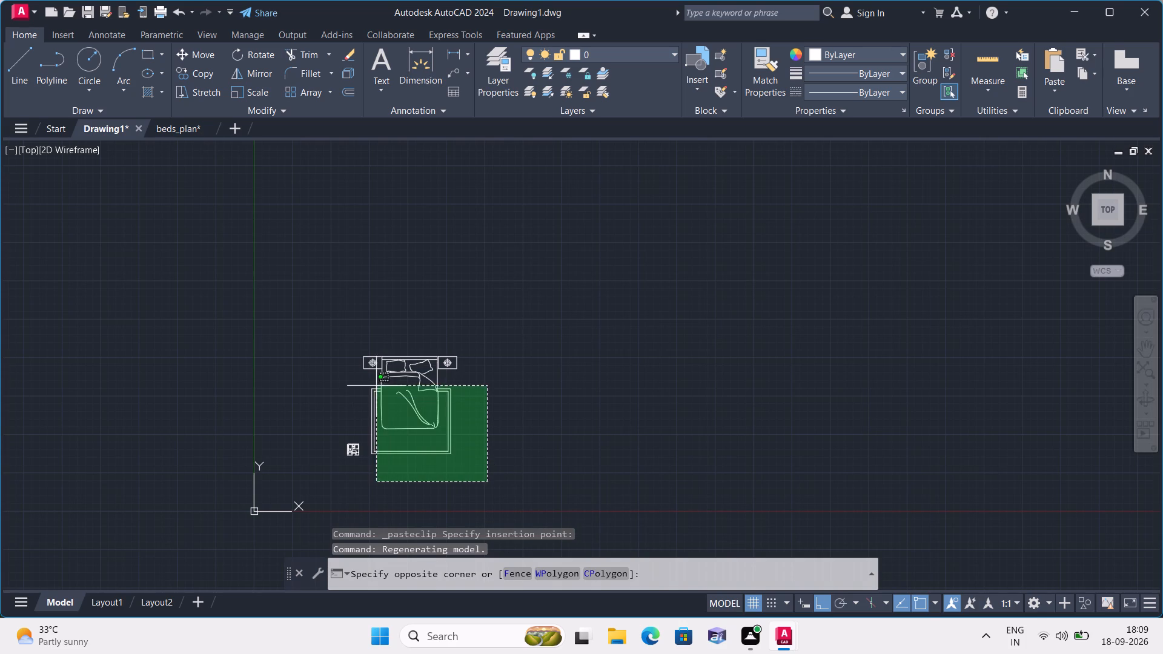
pyautogui.click(363, 320)
pyautogui.scroll(3, 363, 329)
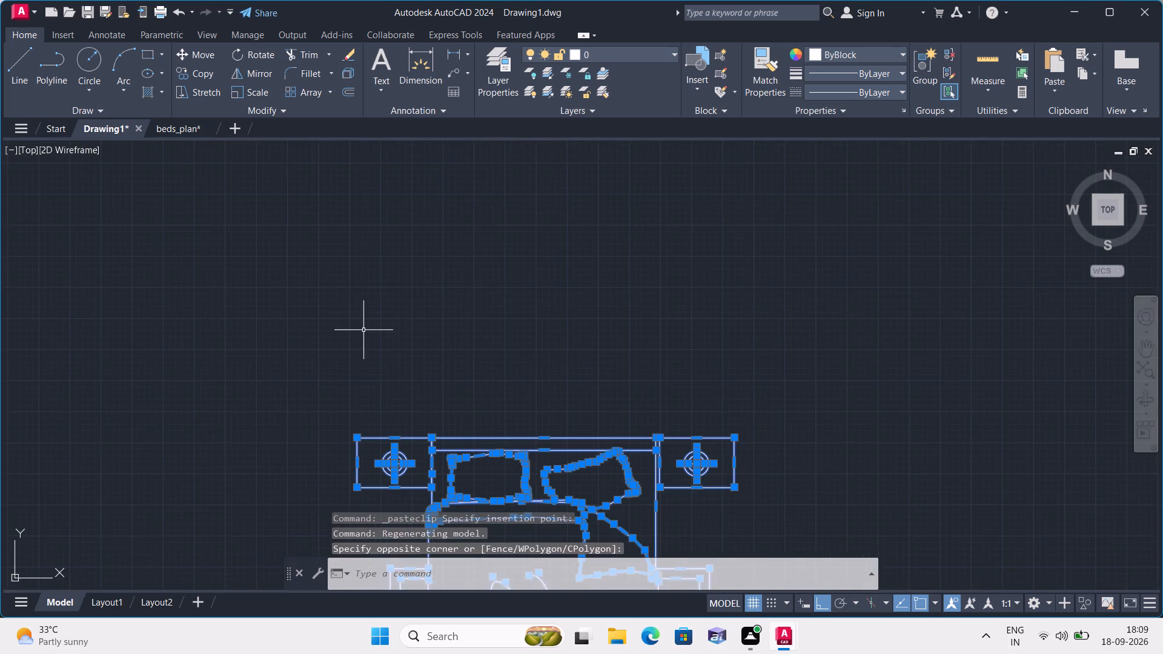
pyautogui.moveTo(364, 334); pyautogui.dragTo(337, 250, button='middle')
pyautogui.click(270, 305)
pyautogui.click(757, 455)
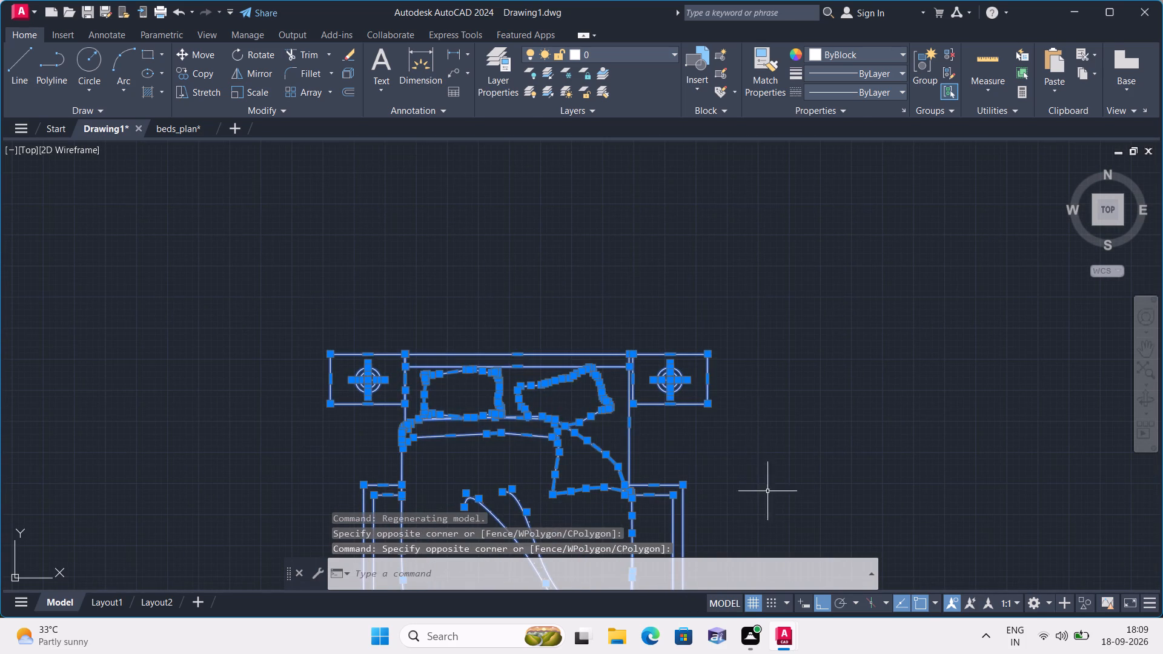
pyautogui.click(779, 499)
pyautogui.click(229, 308)
pyautogui.scroll(-2, 325, 305)
pyautogui.moveTo(549, 375); pyautogui.dragTo(493, 300, button='middle')
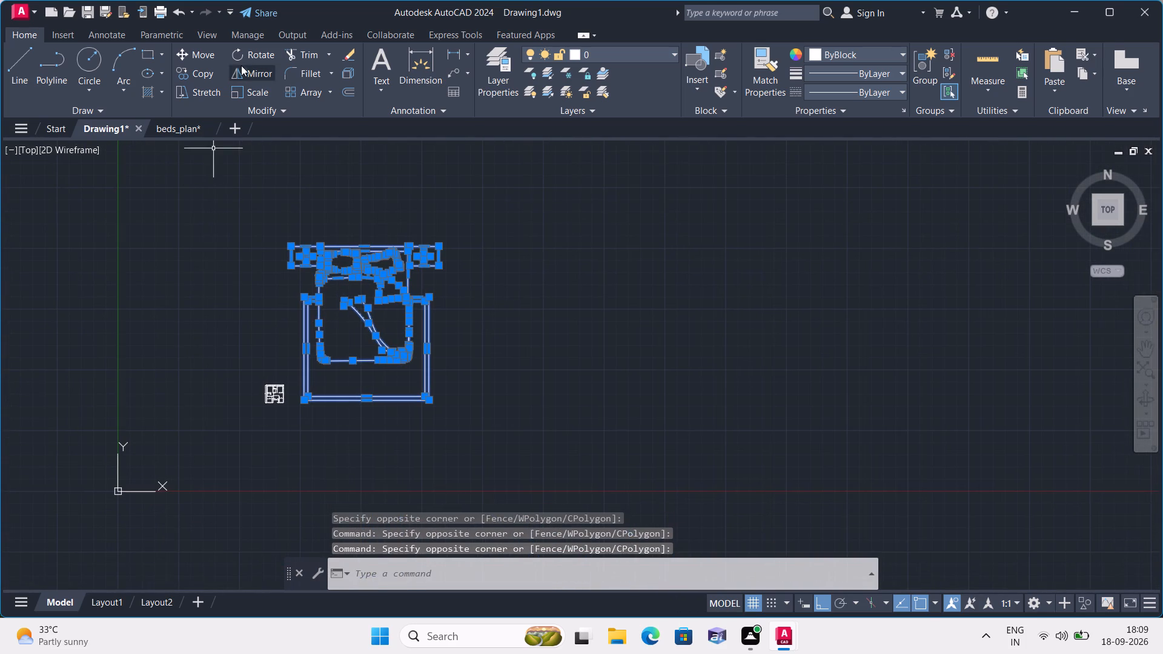
pyautogui.click(247, 91)
pyautogui.click(363, 301)
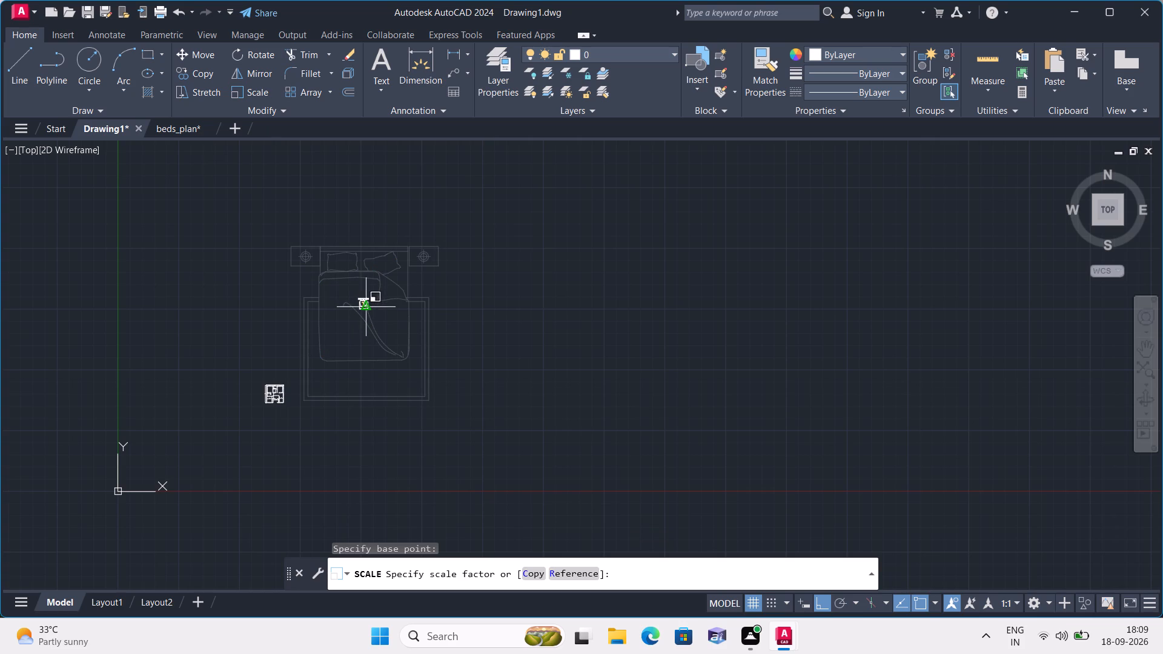
pyautogui.click(368, 308)
# Make two copies of the scaled bed set, spaced out horizontally to its right.
pyautogui.moveTo(377, 316); pyautogui.dragTo(372, 311)
pyautogui.click(348, 276)
pyautogui.click(199, 73)
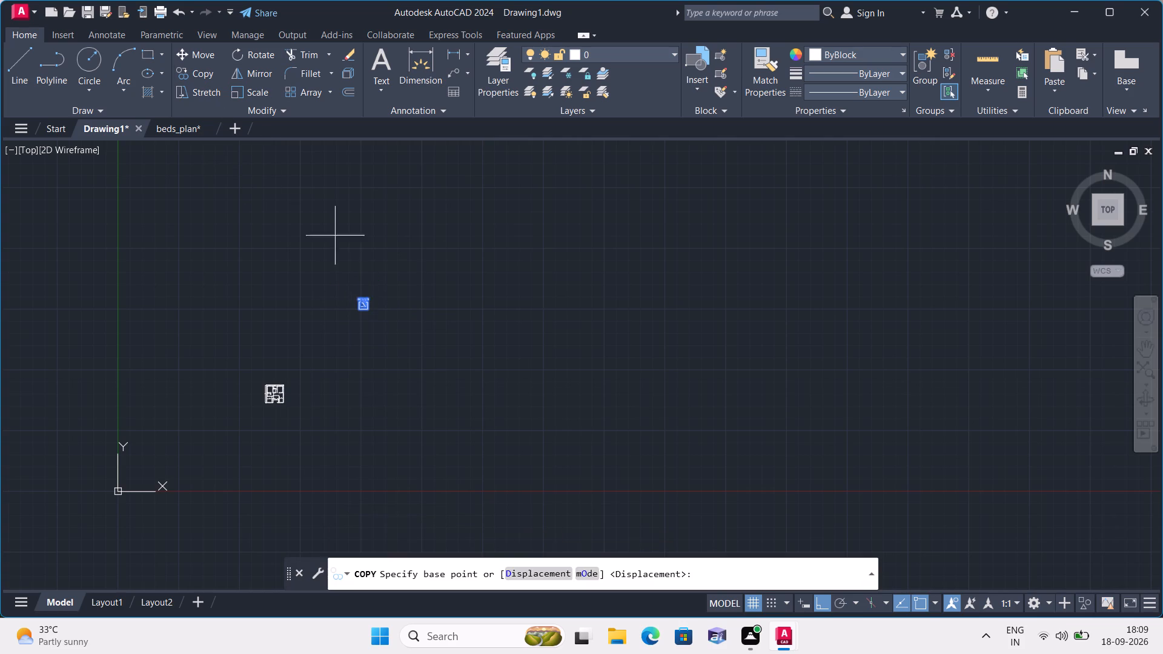
pyautogui.click(365, 306)
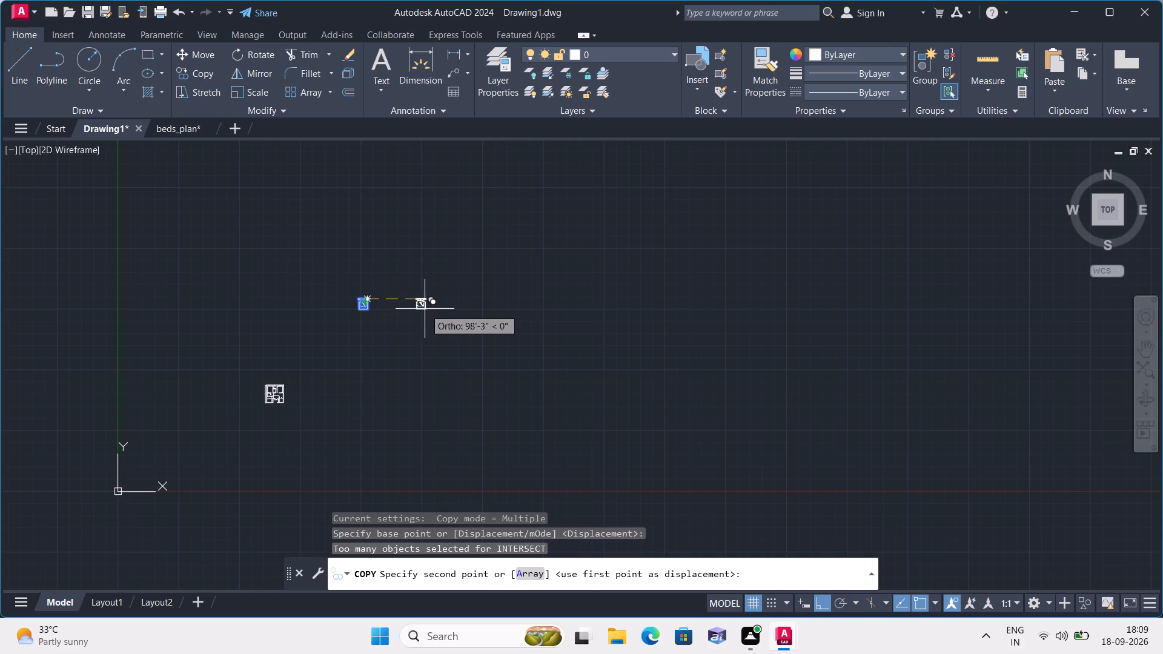
pyautogui.click(406, 303)
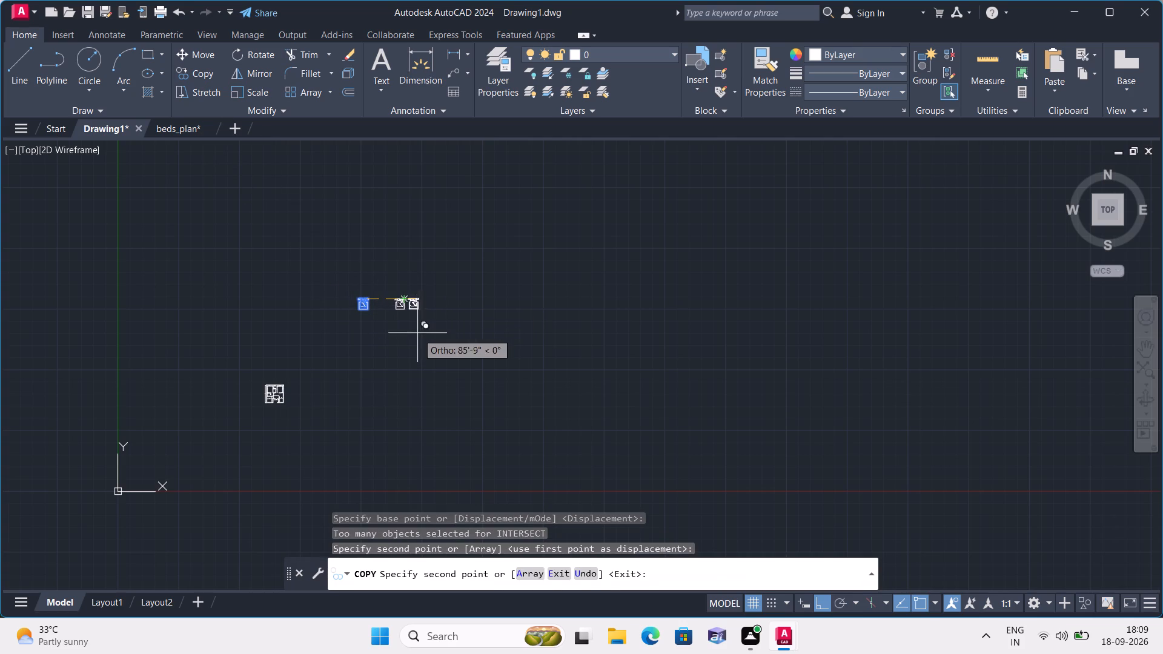
pyautogui.click(443, 322)
pyautogui.press('Escape')
# Rotate the rightmost bed copy by 90° so its headboard faces left.
pyautogui.scroll(2, 443, 322)
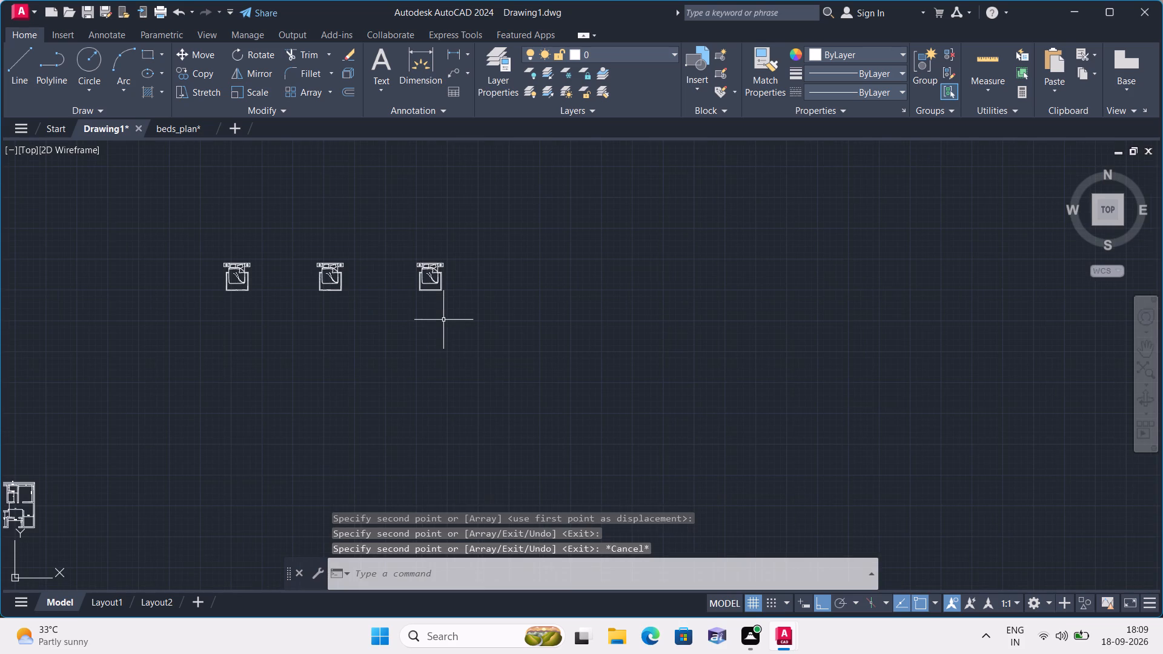
pyautogui.moveTo(402, 248); pyautogui.dragTo(416, 272)
pyautogui.click(515, 345)
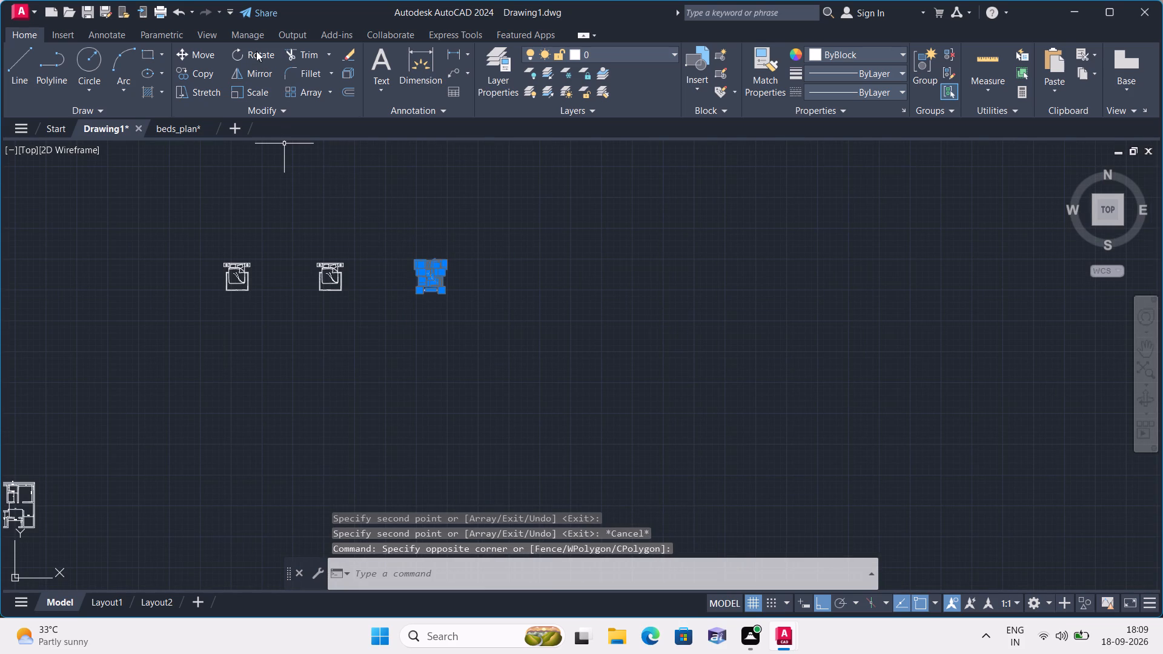
pyautogui.click(256, 50)
pyautogui.click(423, 265)
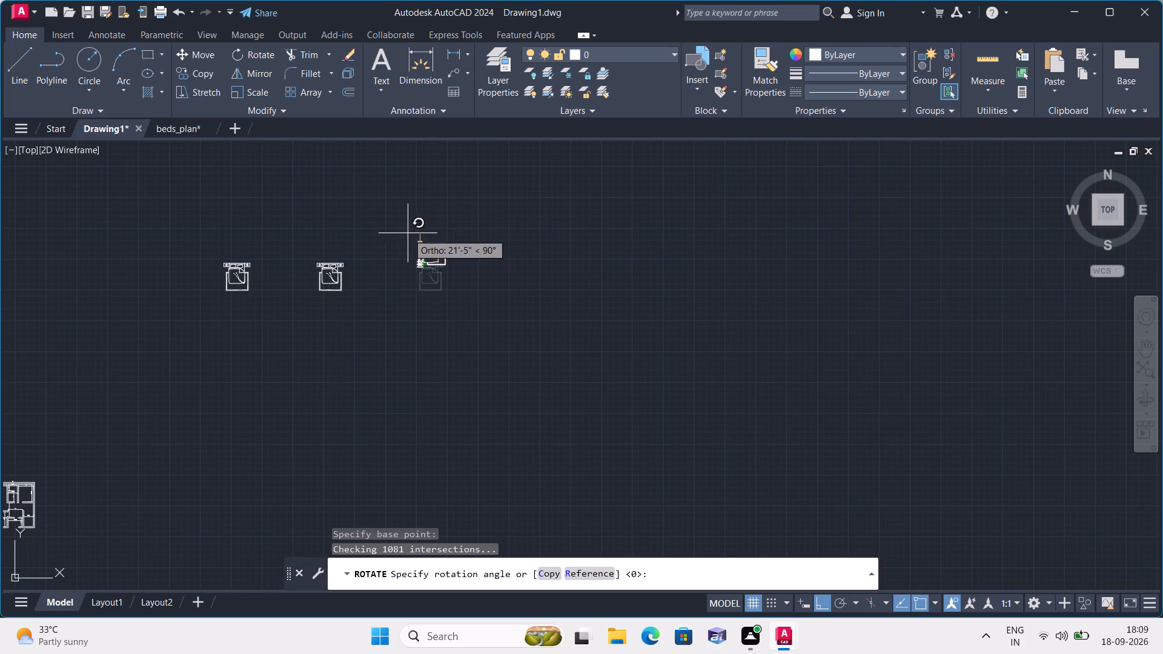
pyautogui.click(407, 200)
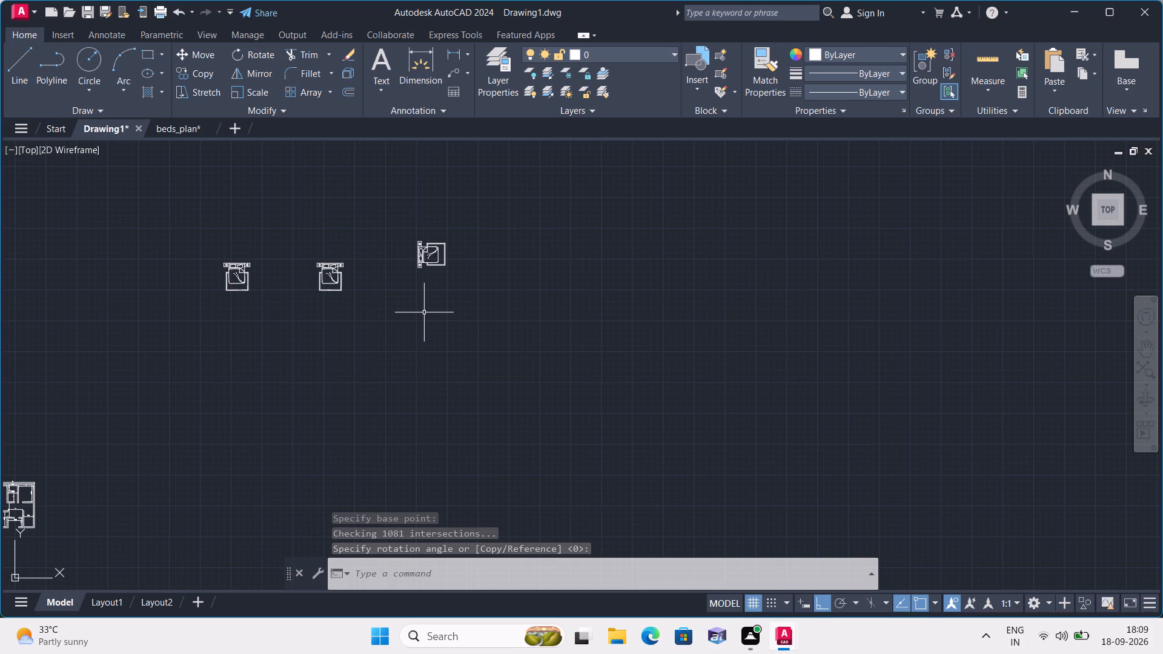
# Scale the leftmost bed set down further so it can fit inside a bedroom of the plan.
pyautogui.moveTo(271, 309); pyautogui.dragTo(431, 294, button='middle')
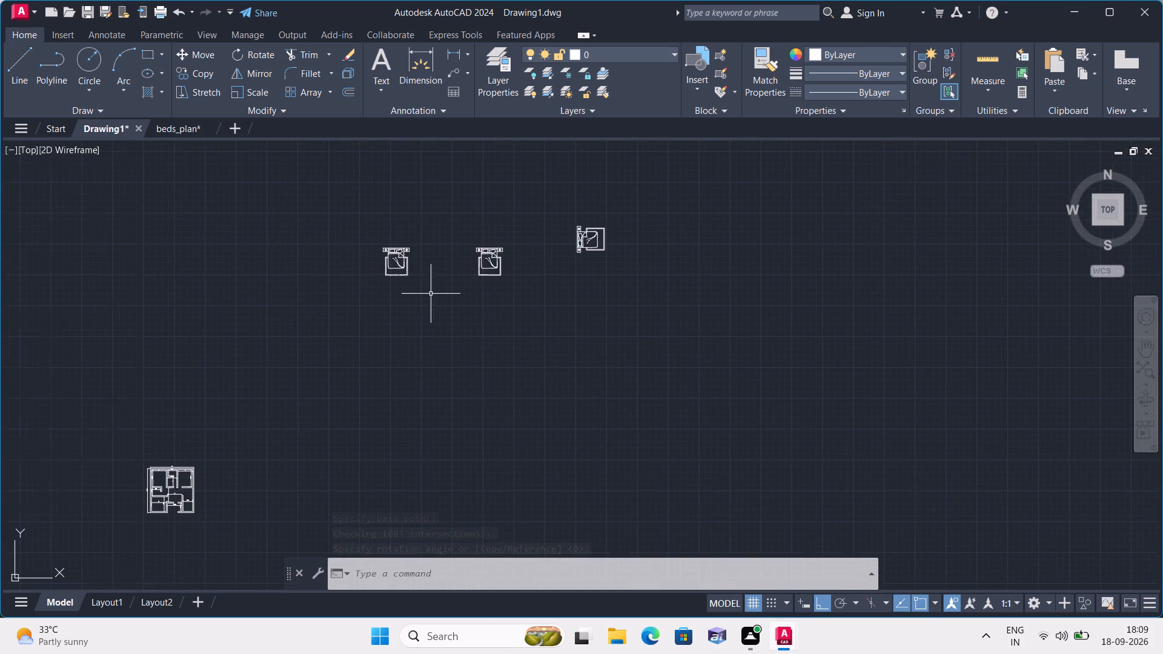
pyautogui.scroll(1, 362, 319)
pyautogui.click(371, 193)
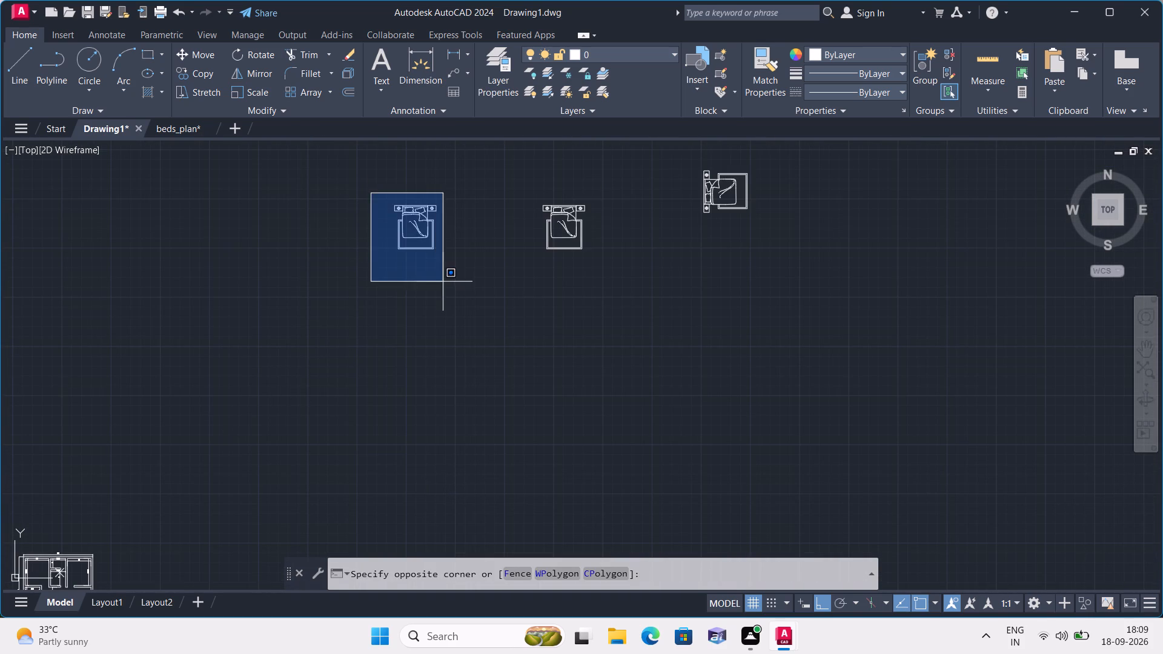
pyautogui.click(465, 292)
pyautogui.click(255, 88)
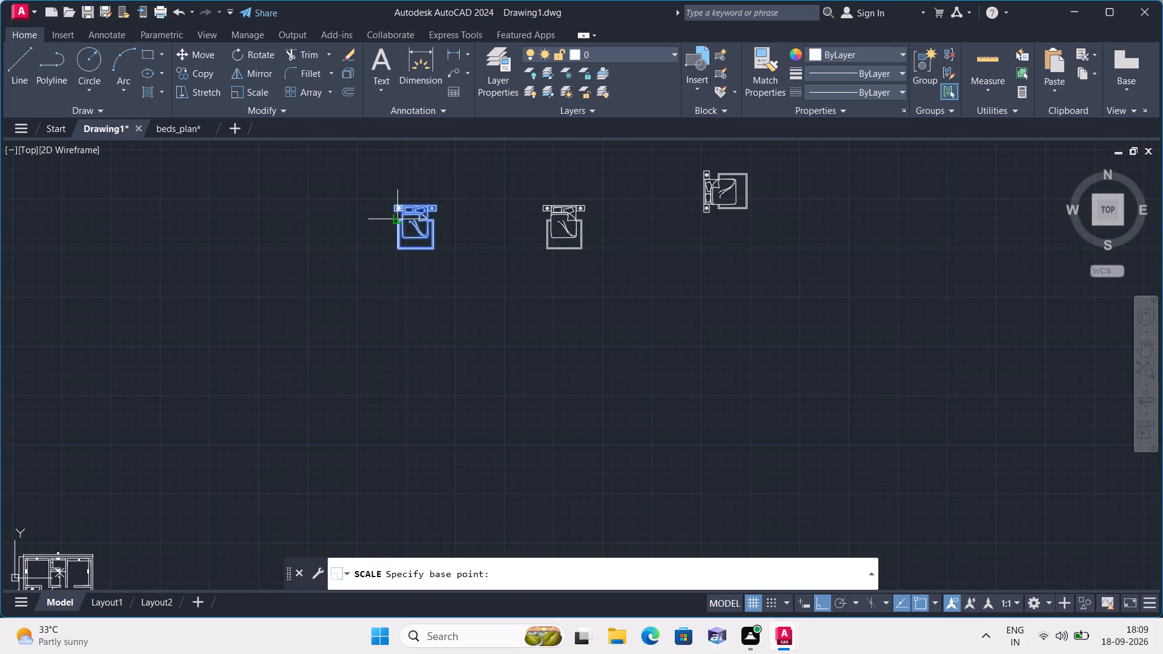
pyautogui.click(403, 223)
pyautogui.click(408, 228)
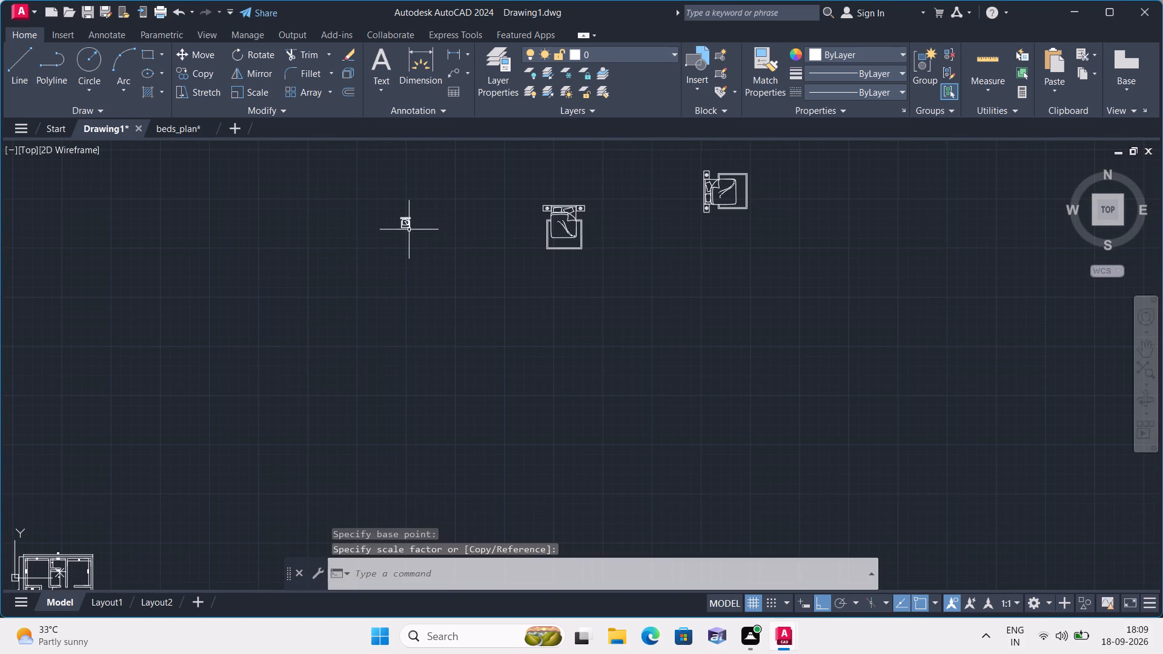
# Move the small bed set into the upper-left 10' x 11'-5" room, turning ortho off for free placement.
pyautogui.moveTo(417, 237); pyautogui.dragTo(405, 215)
pyautogui.click(382, 193)
pyautogui.click(198, 57)
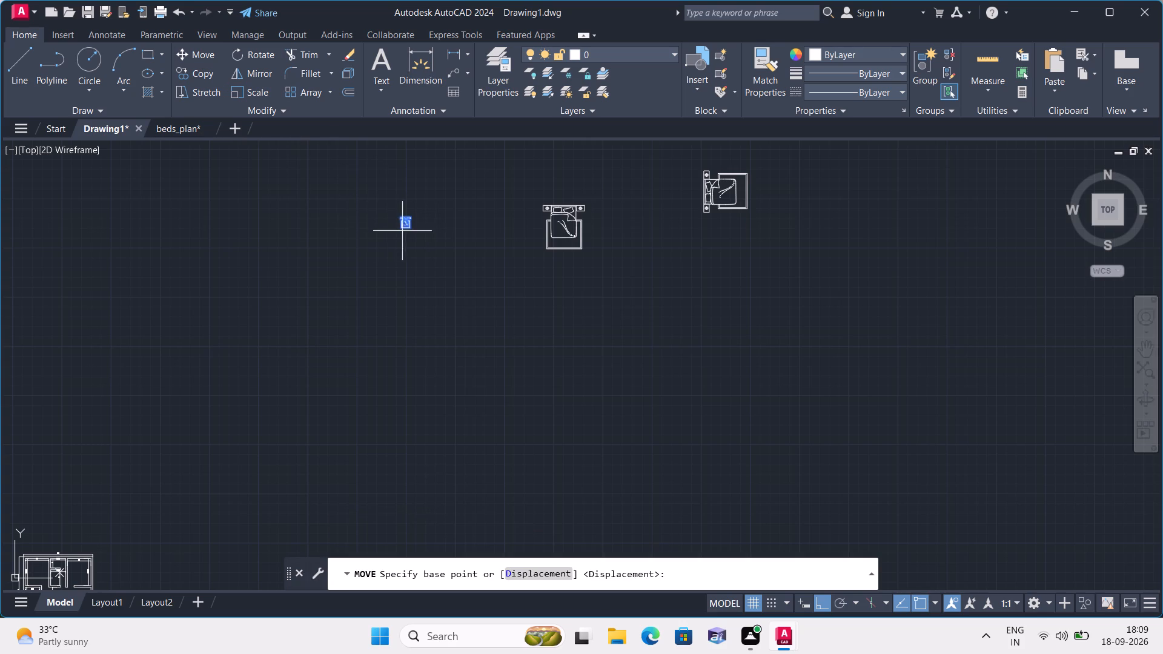
pyautogui.click(403, 223)
pyautogui.moveTo(332, 338); pyautogui.dragTo(468, 248, button='middle')
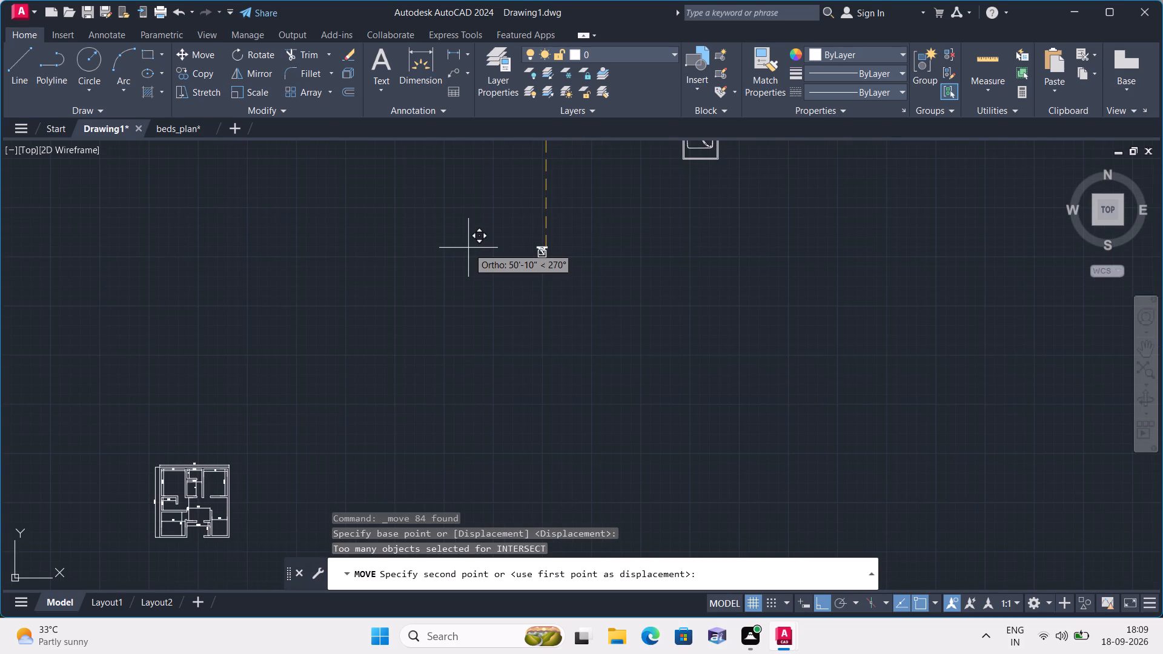
pyautogui.press('F8')
pyautogui.moveTo(260, 457); pyautogui.dragTo(378, 301, button='middle')
pyautogui.scroll(3, 308, 328)
pyautogui.scroll(1, 254, 305)
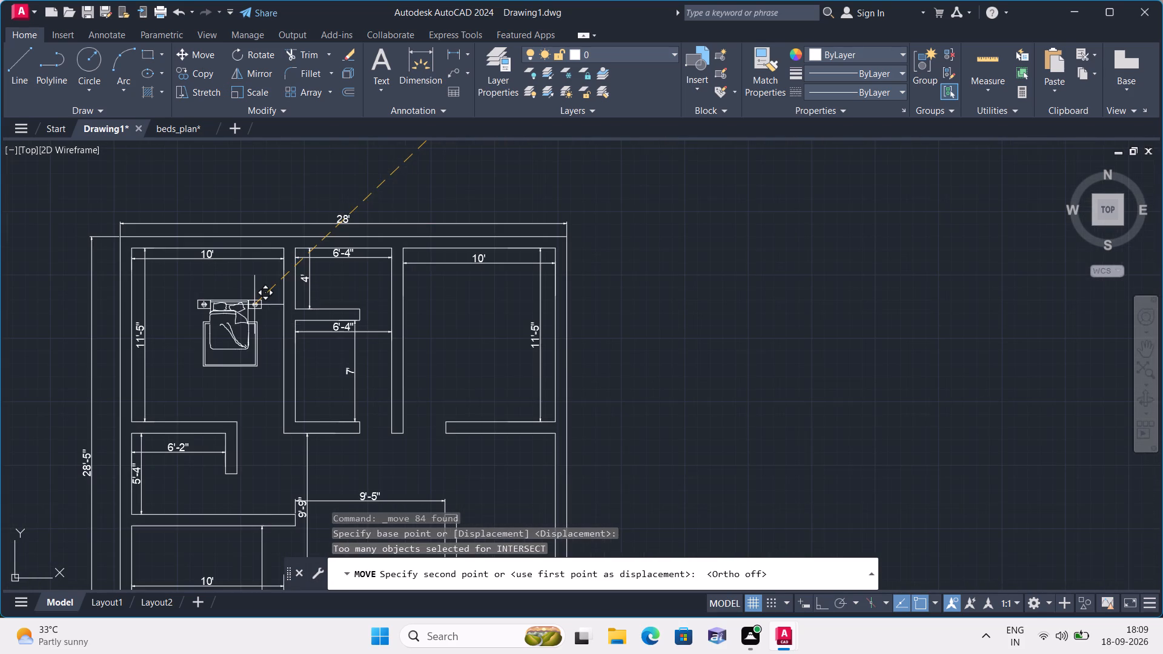
pyautogui.moveTo(254, 305); pyautogui.dragTo(361, 307, button='middle')
pyautogui.scroll(1, 333, 311)
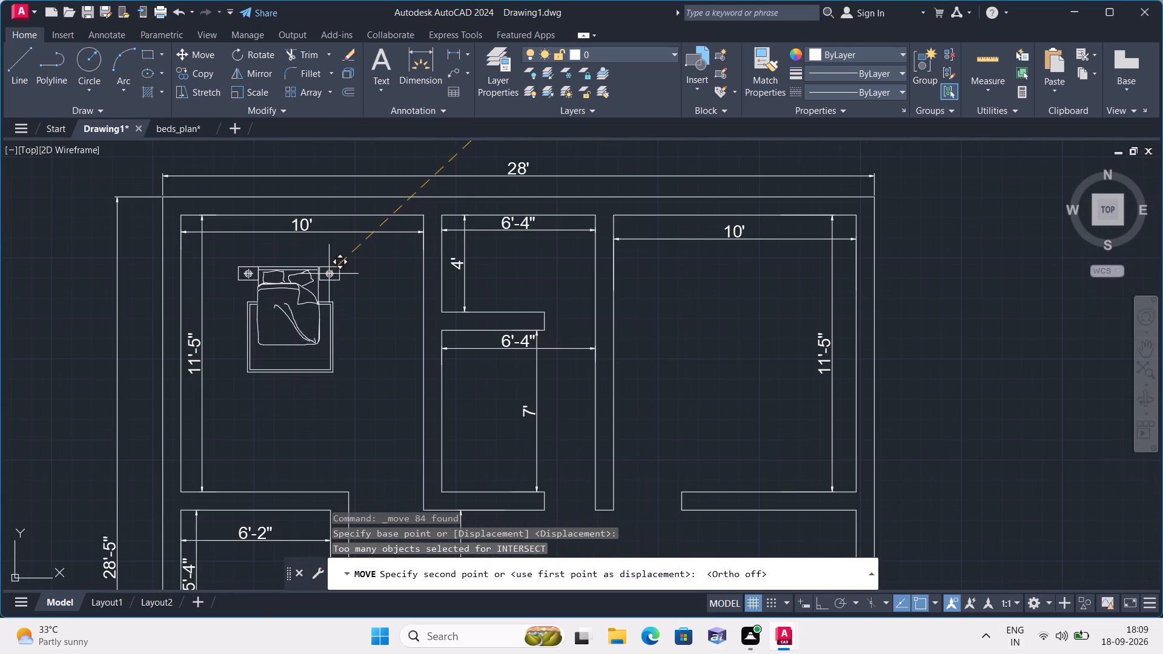
pyautogui.click(342, 298)
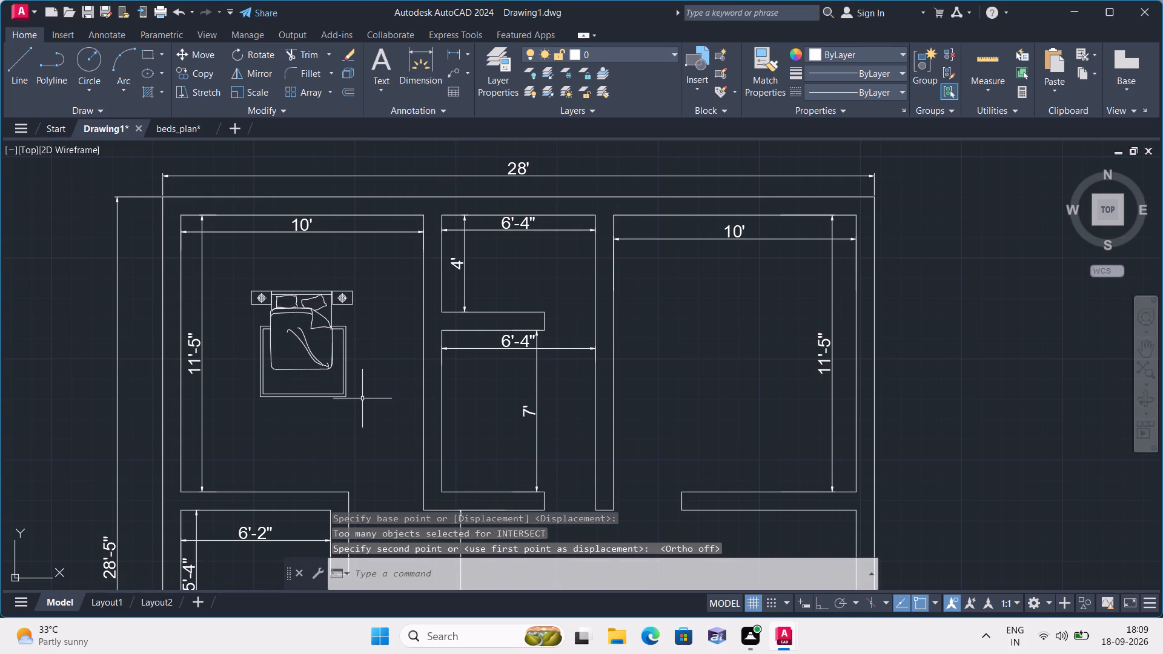
# Scale the bed set in the upper-left room up slightly, to about half the room's width.
pyautogui.click(357, 409)
pyautogui.click(240, 281)
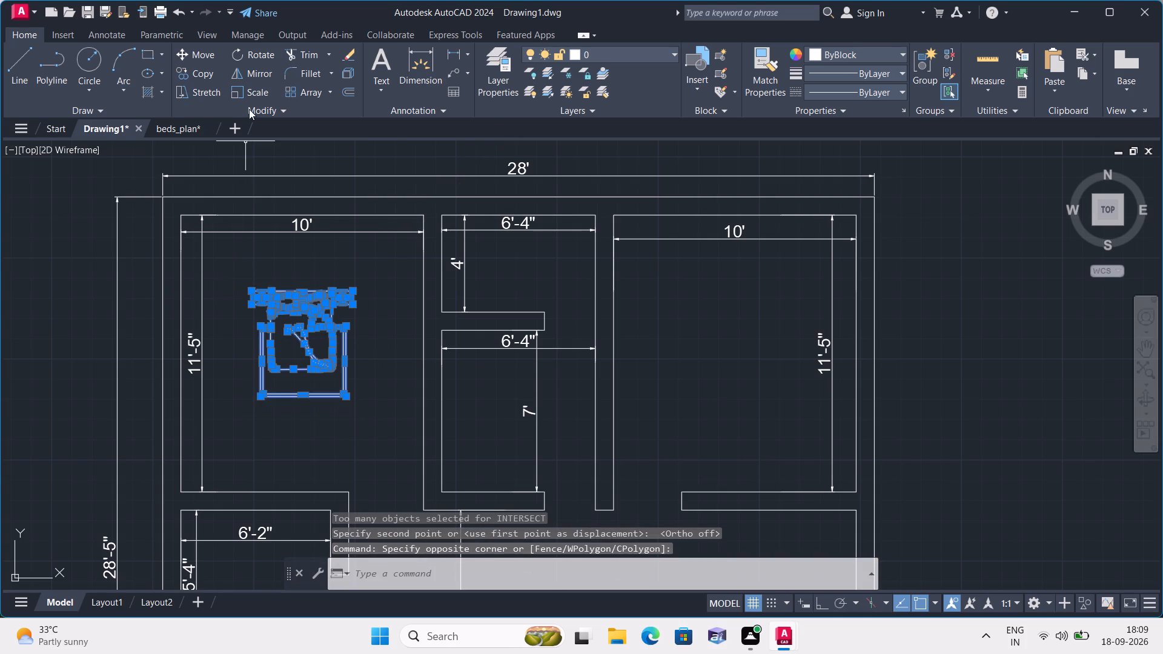
pyautogui.click(253, 93)
pyautogui.click(298, 308)
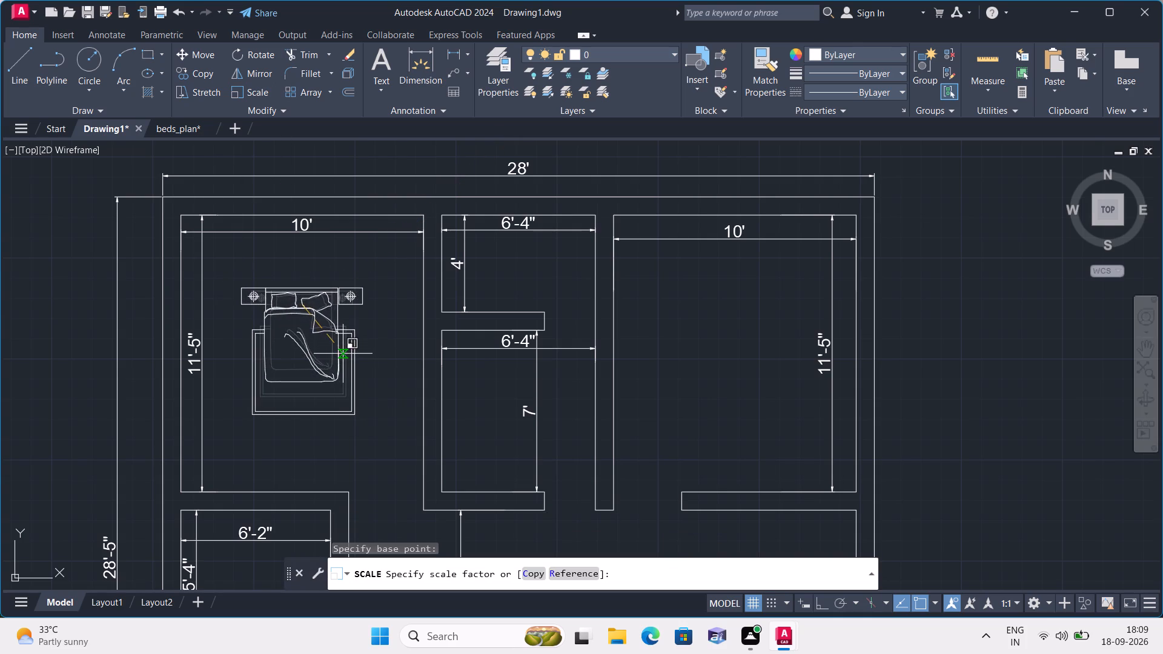
pyautogui.click(343, 354)
# Move the enlarged bed set up toward the upper-left room's top wall, just below the 10' dimension.
pyautogui.moveTo(377, 442); pyautogui.dragTo(361, 422)
pyautogui.click(230, 275)
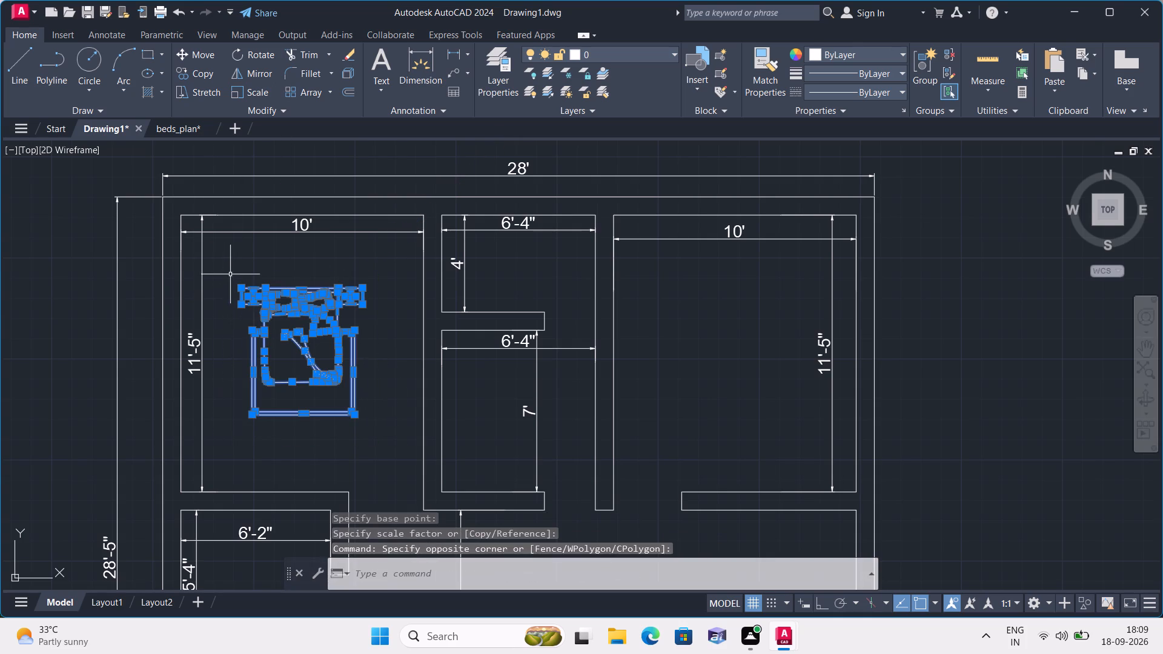
pyautogui.click(204, 56)
pyautogui.click(299, 290)
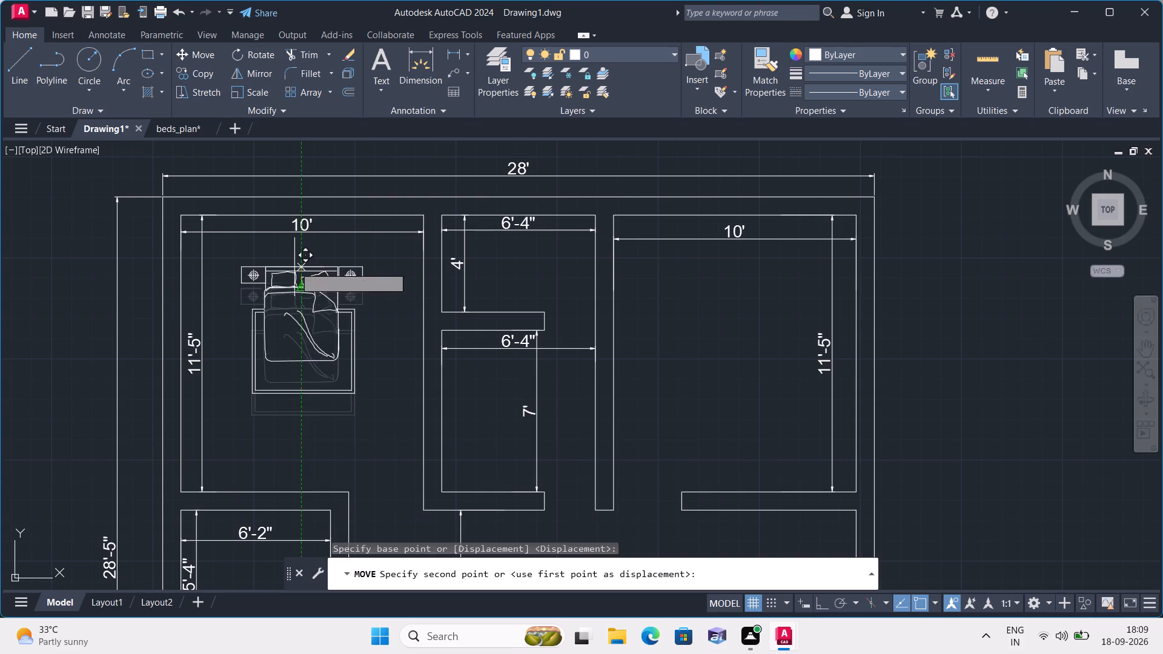
pyautogui.click(294, 253)
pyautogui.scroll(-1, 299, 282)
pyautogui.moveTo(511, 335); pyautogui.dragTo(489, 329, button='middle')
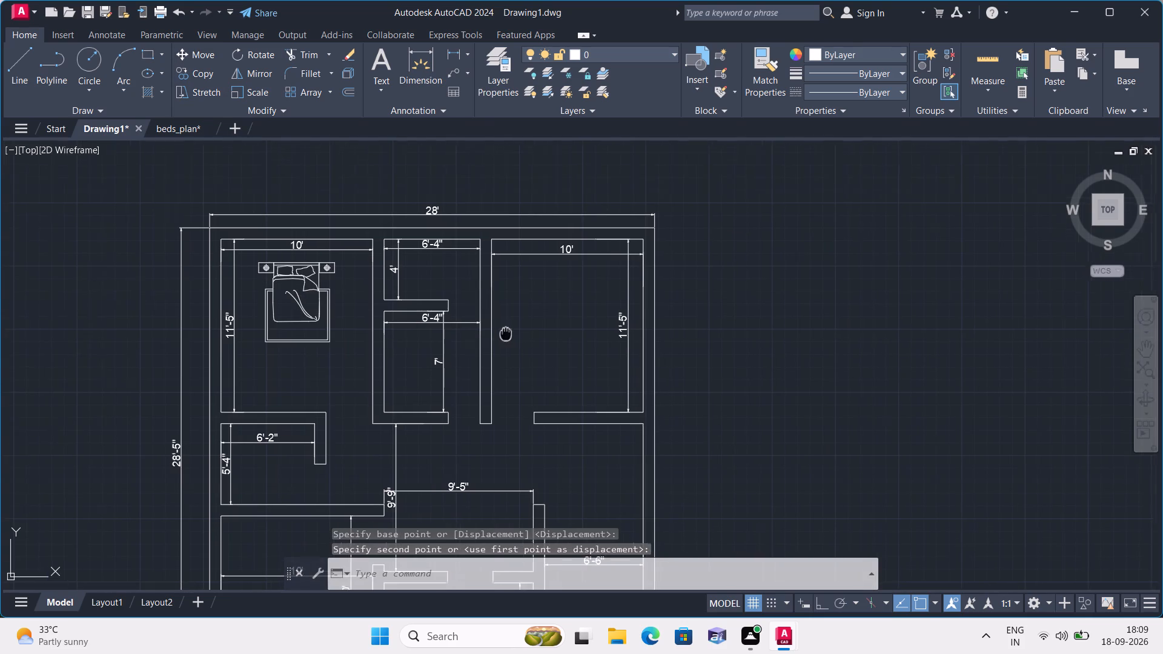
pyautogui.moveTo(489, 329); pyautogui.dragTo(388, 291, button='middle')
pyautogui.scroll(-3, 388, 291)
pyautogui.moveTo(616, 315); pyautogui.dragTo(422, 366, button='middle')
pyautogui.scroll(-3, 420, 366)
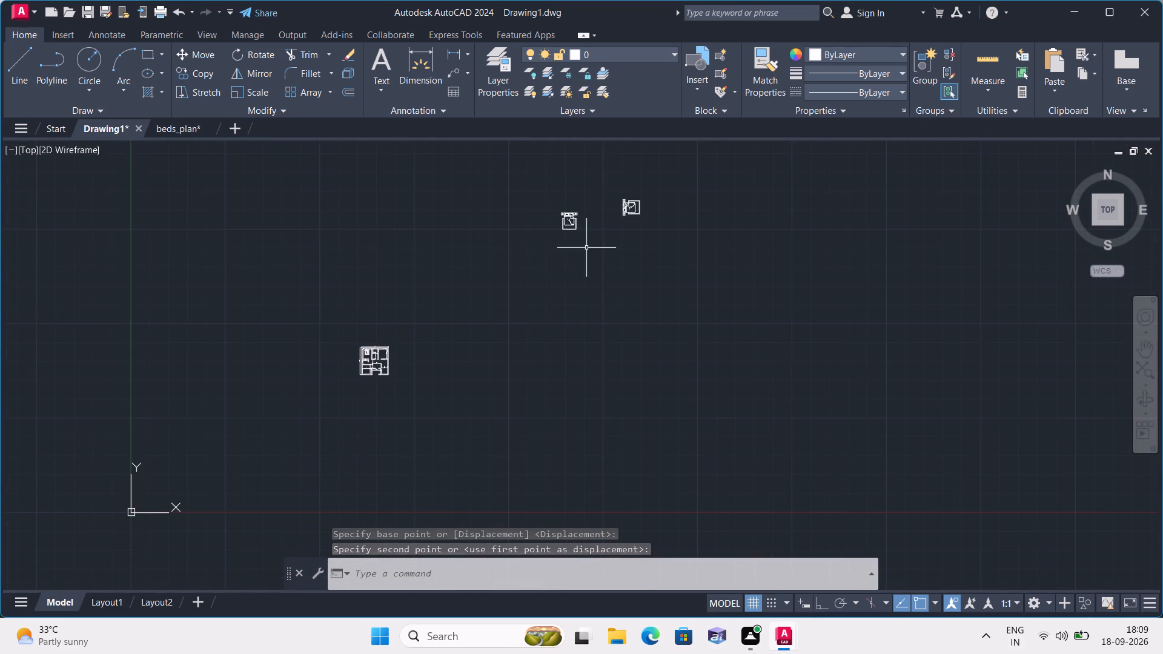
# Move the upright bed set lying far from the floor plan to a spot just beside the plan.
pyautogui.scroll(1, 576, 240)
pyautogui.moveTo(613, 238); pyautogui.dragTo(606, 233)
pyautogui.click(548, 191)
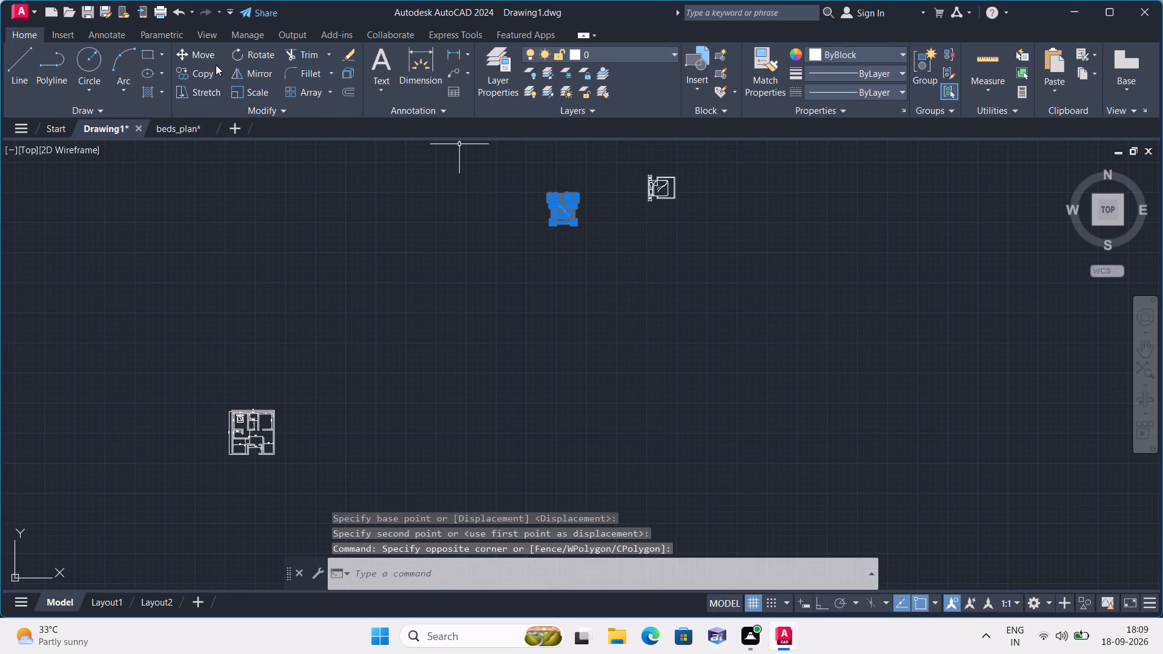
pyautogui.click(201, 54)
pyautogui.moveTo(561, 211); pyautogui.dragTo(559, 223)
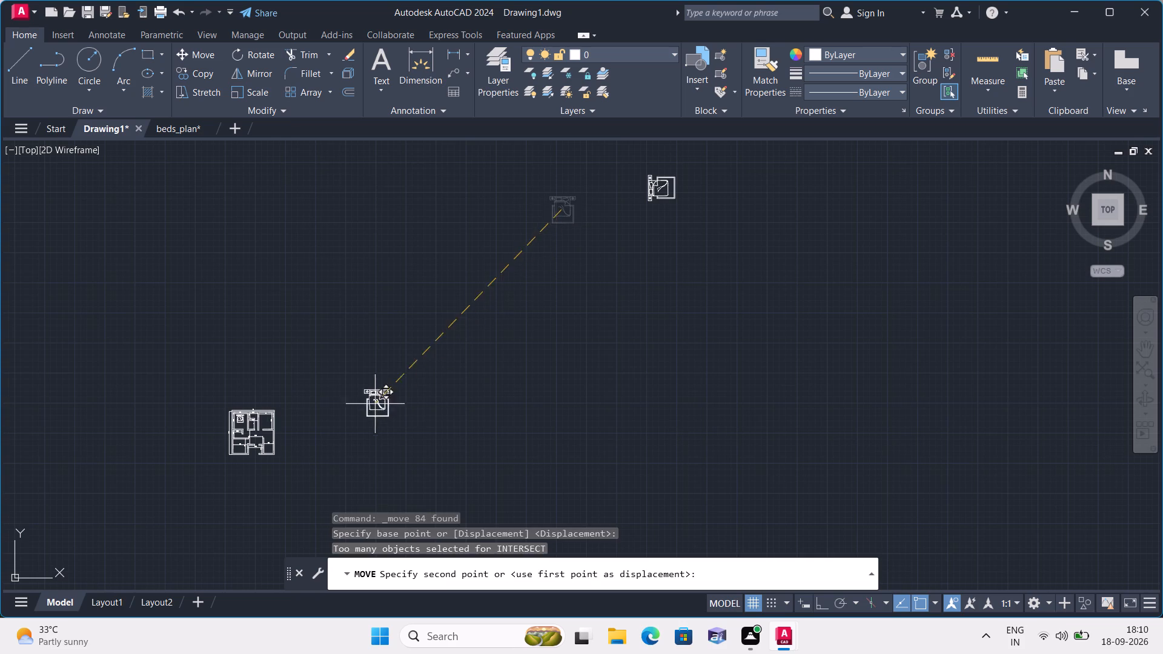
pyautogui.click(366, 408)
# Scale the bed set beside the plan down to about half its size to suit a bedroom.
pyautogui.scroll(1, 399, 446)
pyautogui.moveTo(399, 446); pyautogui.dragTo(524, 386, button='middle')
pyautogui.click(505, 372)
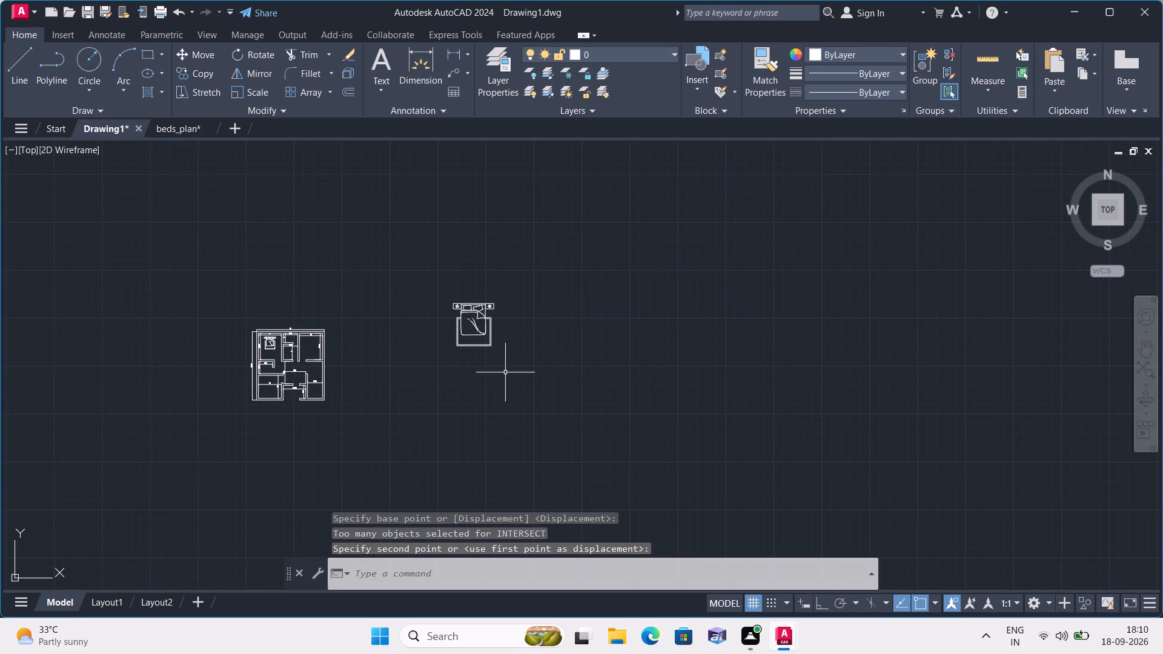
pyautogui.click(437, 281)
pyautogui.click(262, 85)
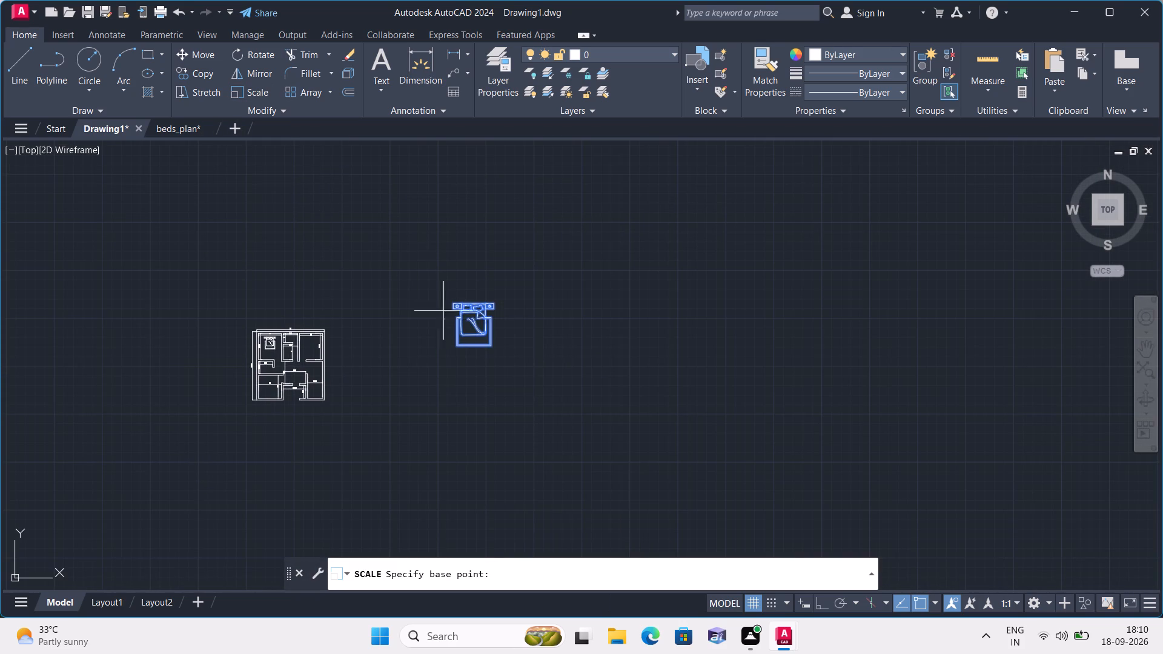
pyautogui.click(468, 325)
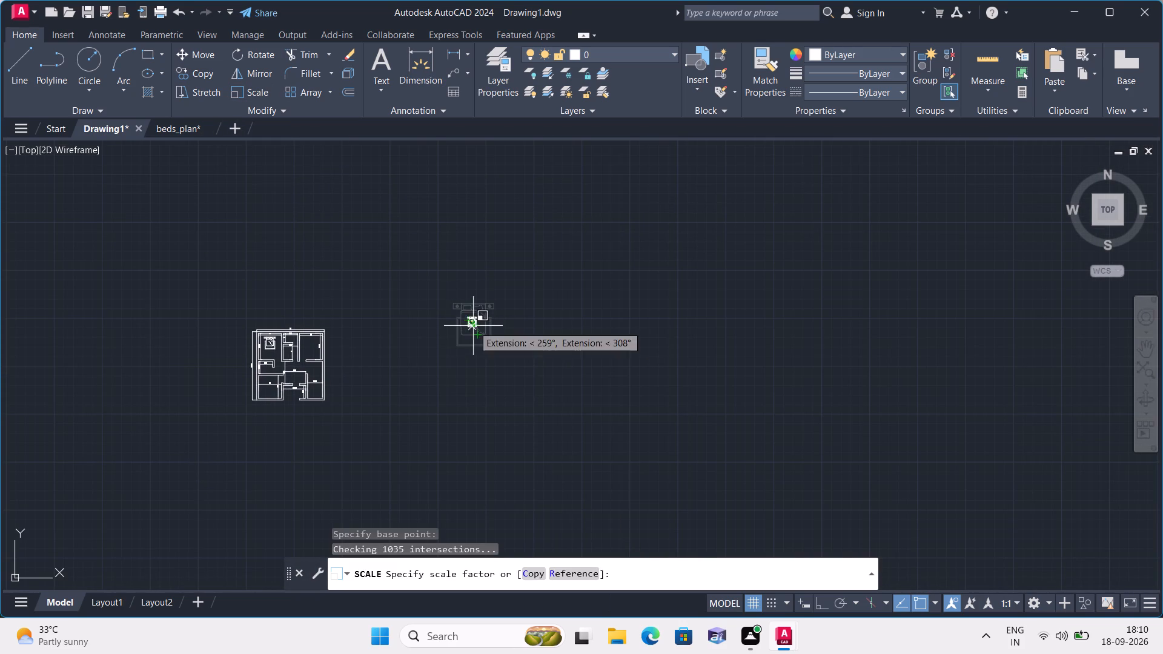
pyautogui.click(474, 328)
# Move the reduced bed set into the upper-right 10' x 11'-5" room, with its headboard below the 10' dimension.
pyautogui.moveTo(491, 341); pyautogui.dragTo(481, 328)
pyautogui.click(438, 283)
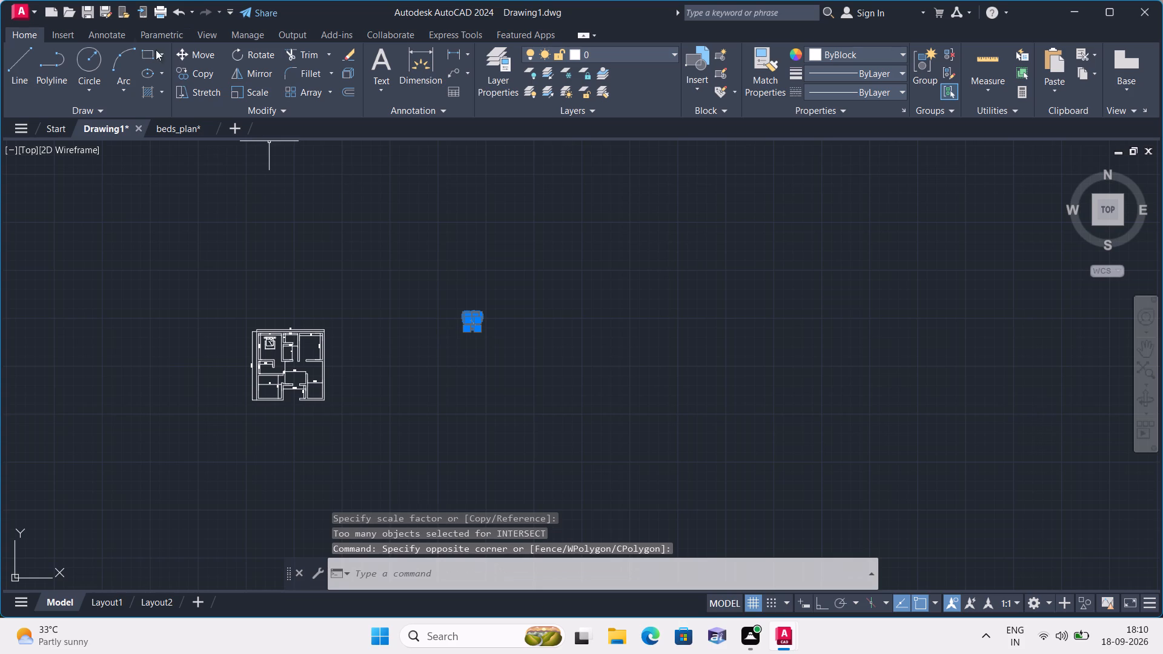
pyautogui.click(196, 53)
pyautogui.click(471, 323)
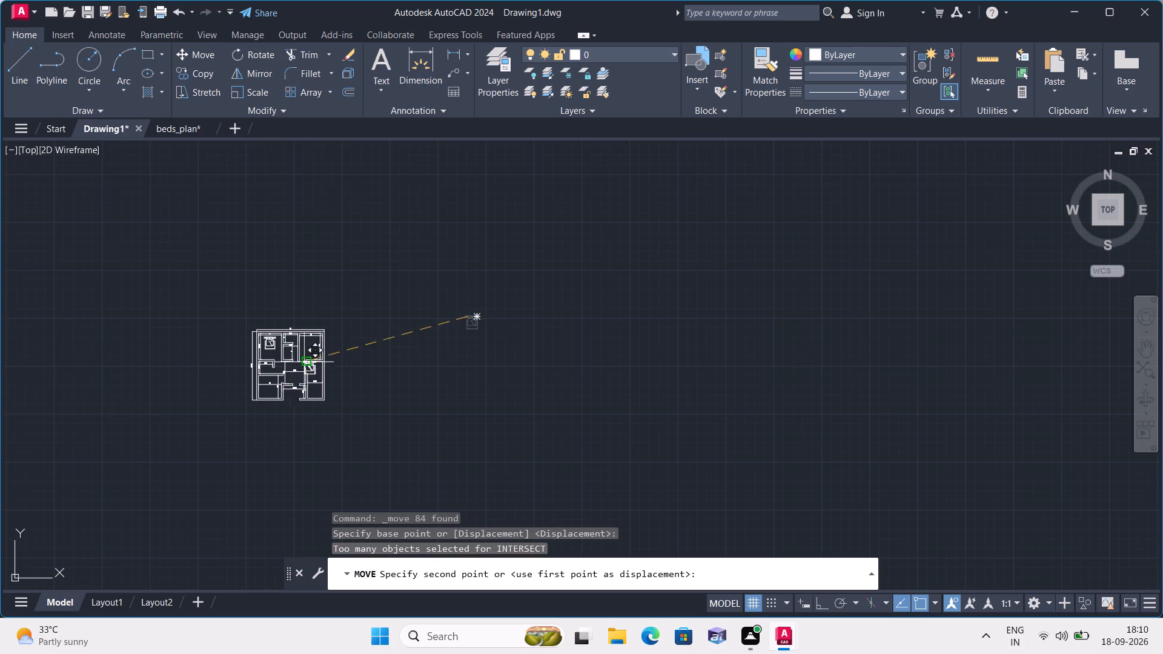
pyautogui.scroll(3, 306, 356)
pyautogui.scroll(1, 291, 291)
pyautogui.moveTo(292, 312); pyautogui.dragTo(319, 356, button='middle')
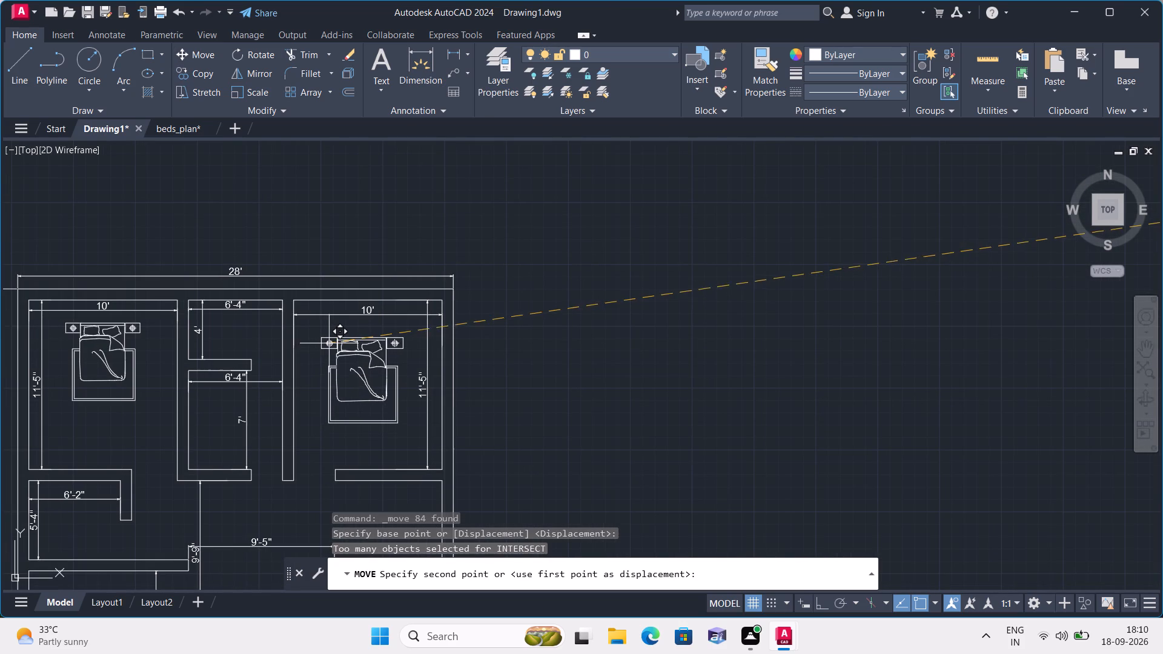
pyautogui.click(328, 337)
pyautogui.scroll(2, 351, 382)
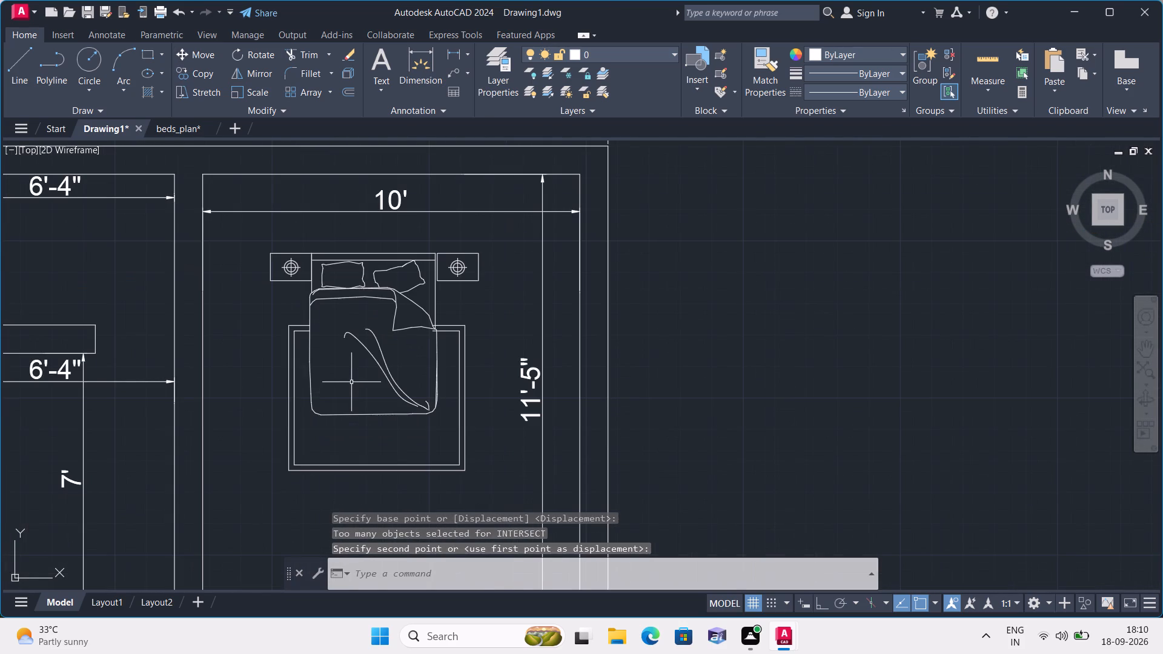
# Scale the remaining sideways bed set down to about a third of its size.
pyautogui.scroll(-1, 351, 382)
pyautogui.scroll(-2, 443, 456)
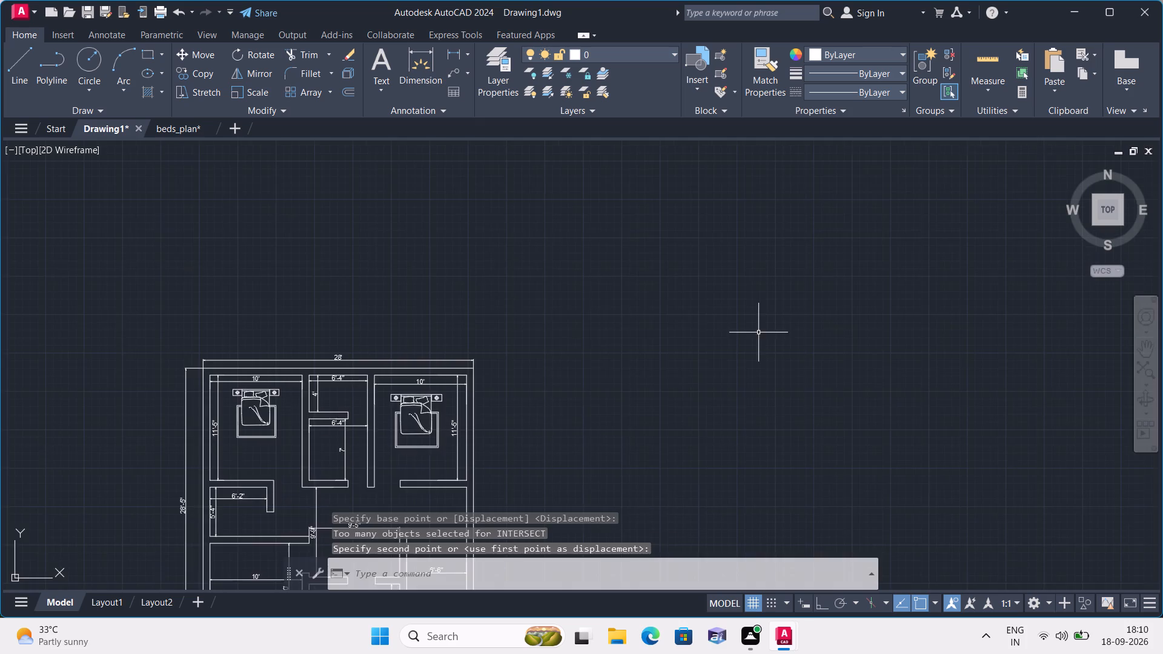
pyautogui.moveTo(759, 332); pyautogui.dragTo(585, 327, button='middle')
pyautogui.scroll(-4, 595, 337)
pyautogui.scroll(1, 650, 319)
pyautogui.moveTo(650, 315); pyautogui.dragTo(473, 428, button='middle')
pyautogui.scroll(-3, 473, 428)
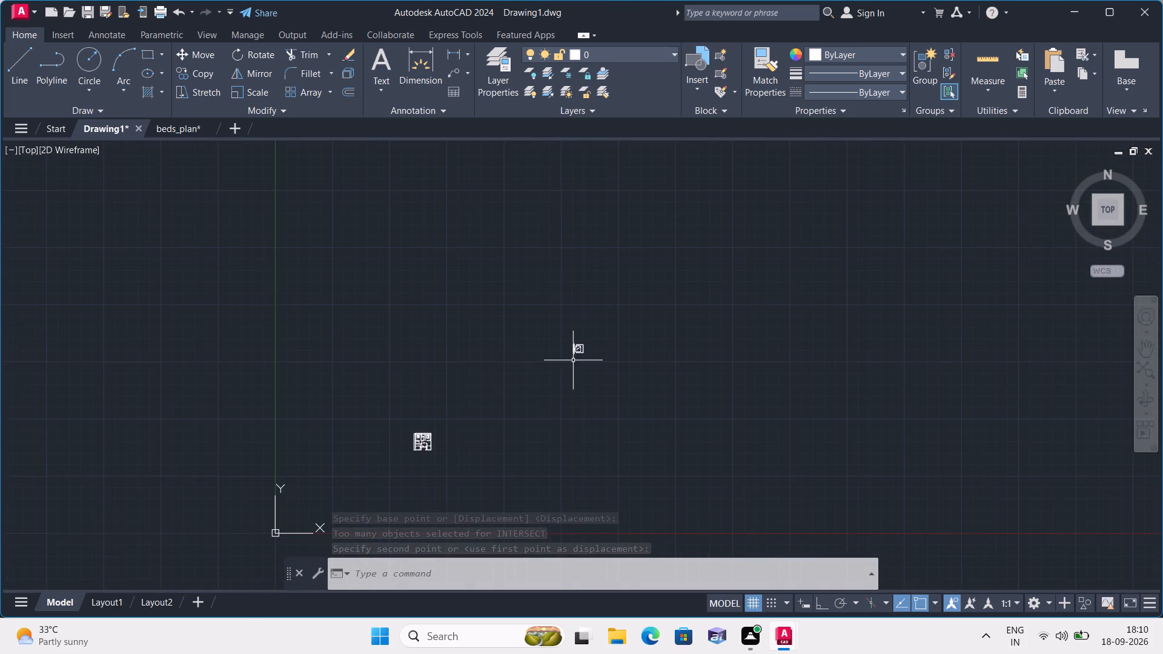
pyautogui.scroll(3, 577, 357)
pyautogui.moveTo(604, 361); pyautogui.dragTo(580, 345)
pyautogui.click(520, 279)
pyautogui.click(250, 89)
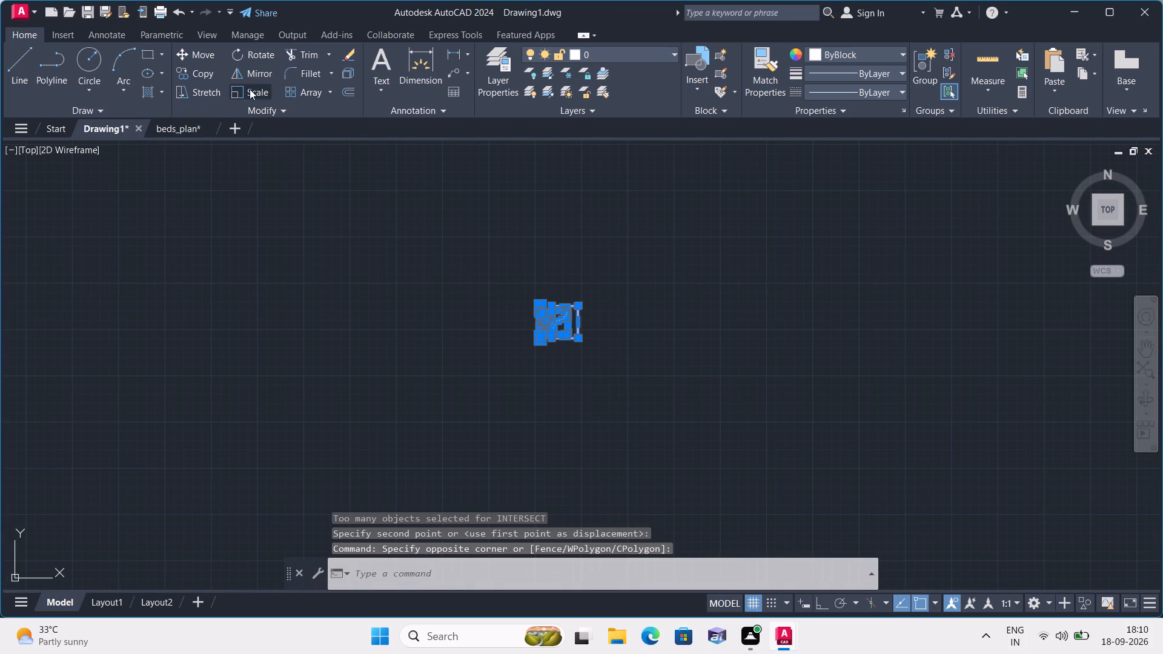
pyautogui.click(547, 325)
pyautogui.click(552, 328)
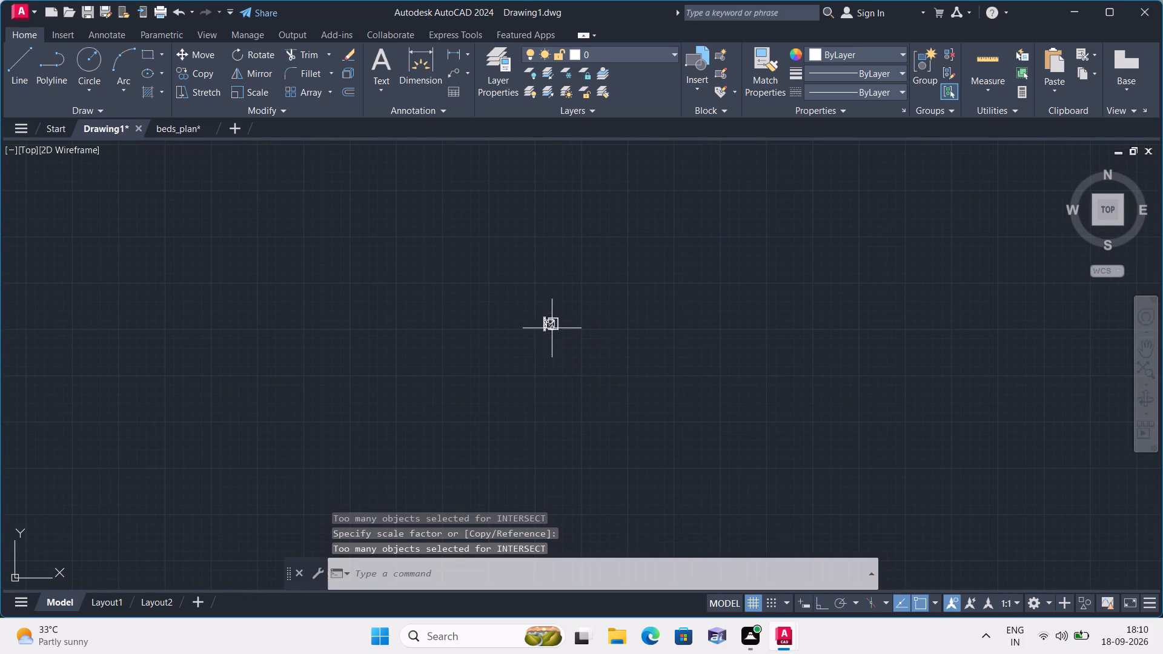
# Move the reduced sideways bed set into the lower-left 10' x 10' room, with its headboard near the left wall.
pyautogui.click(564, 342)
pyautogui.click(527, 285)
pyautogui.click(204, 57)
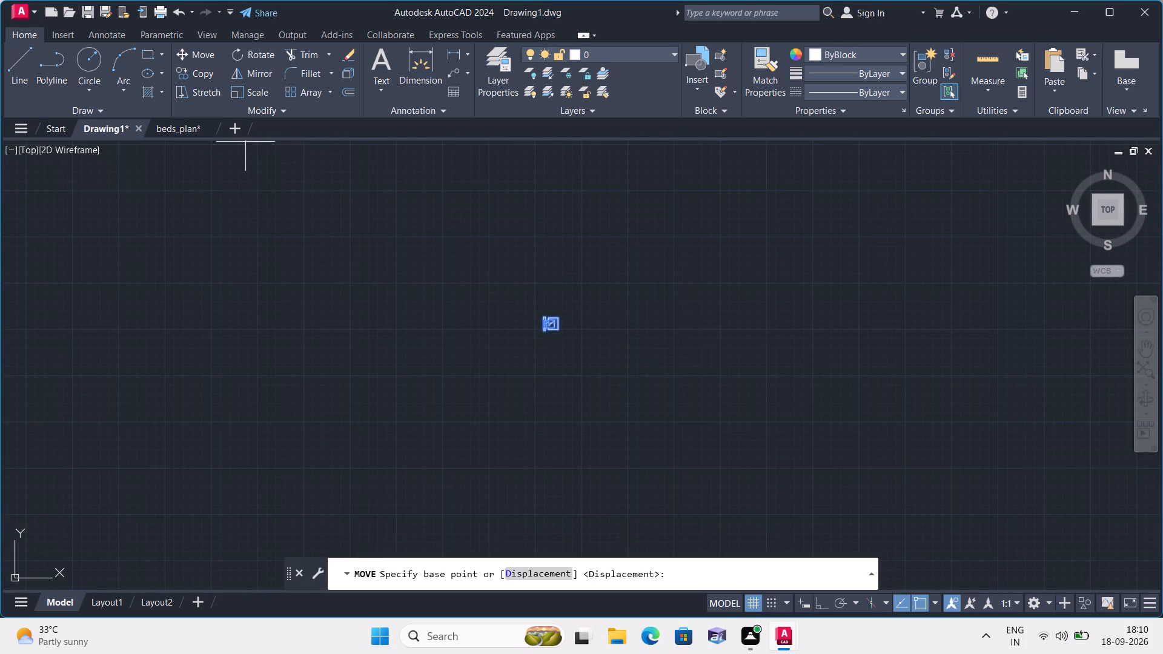
pyautogui.click(543, 326)
pyautogui.moveTo(427, 412); pyautogui.dragTo(647, 134, button='middle')
pyautogui.scroll(-1, 648, 133)
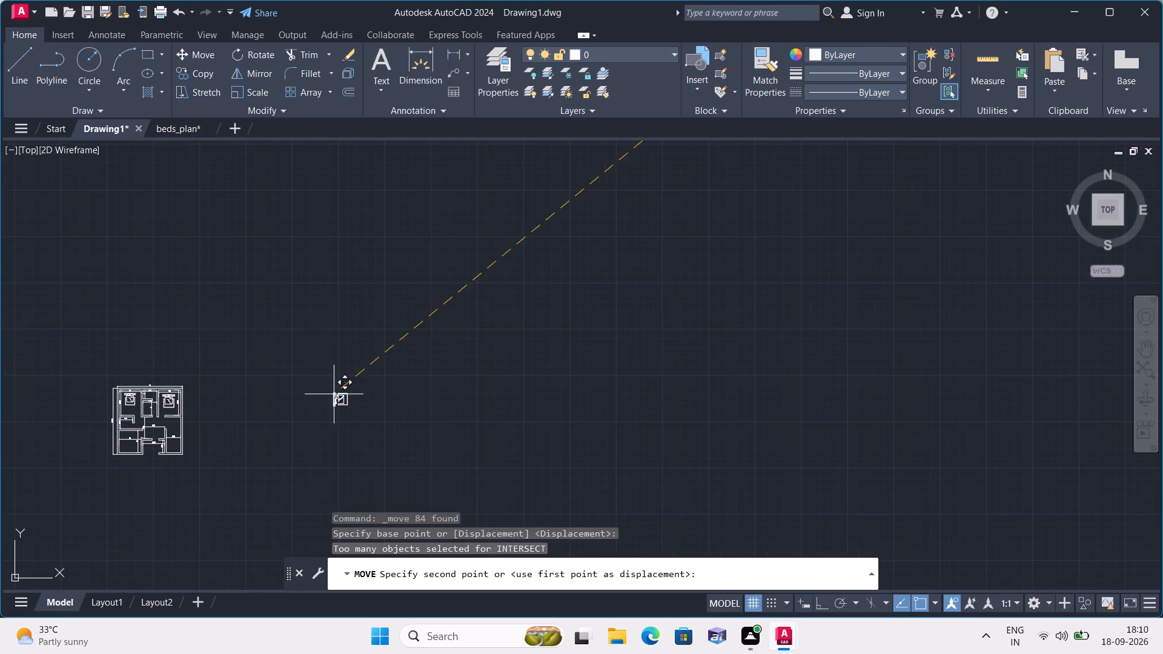
pyautogui.moveTo(333, 395); pyautogui.dragTo(443, 297, button='middle')
pyautogui.scroll(3, 226, 352)
pyautogui.scroll(2, 244, 303)
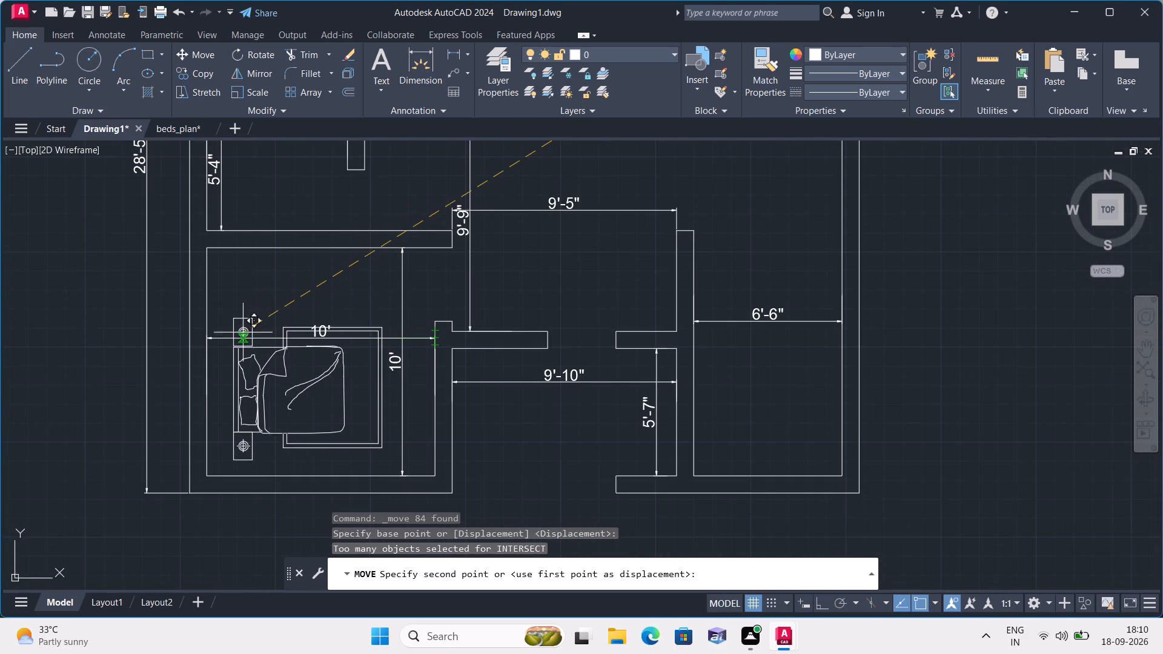
pyautogui.moveTo(242, 332); pyautogui.dragTo(265, 353, button='middle')
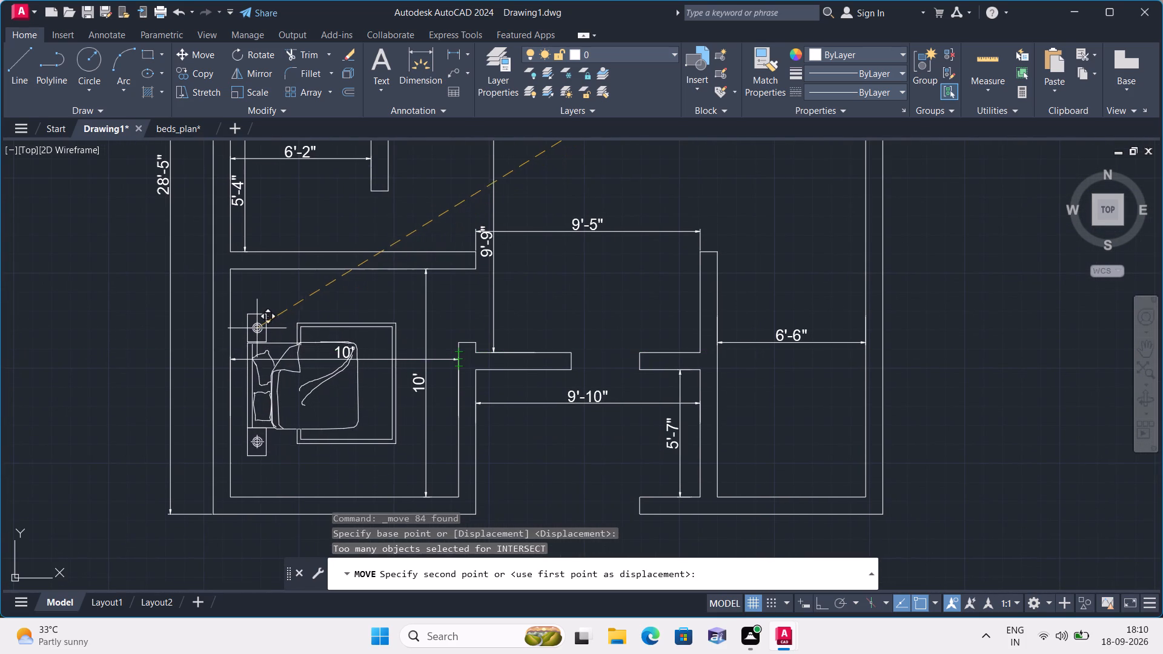
pyautogui.click(256, 325)
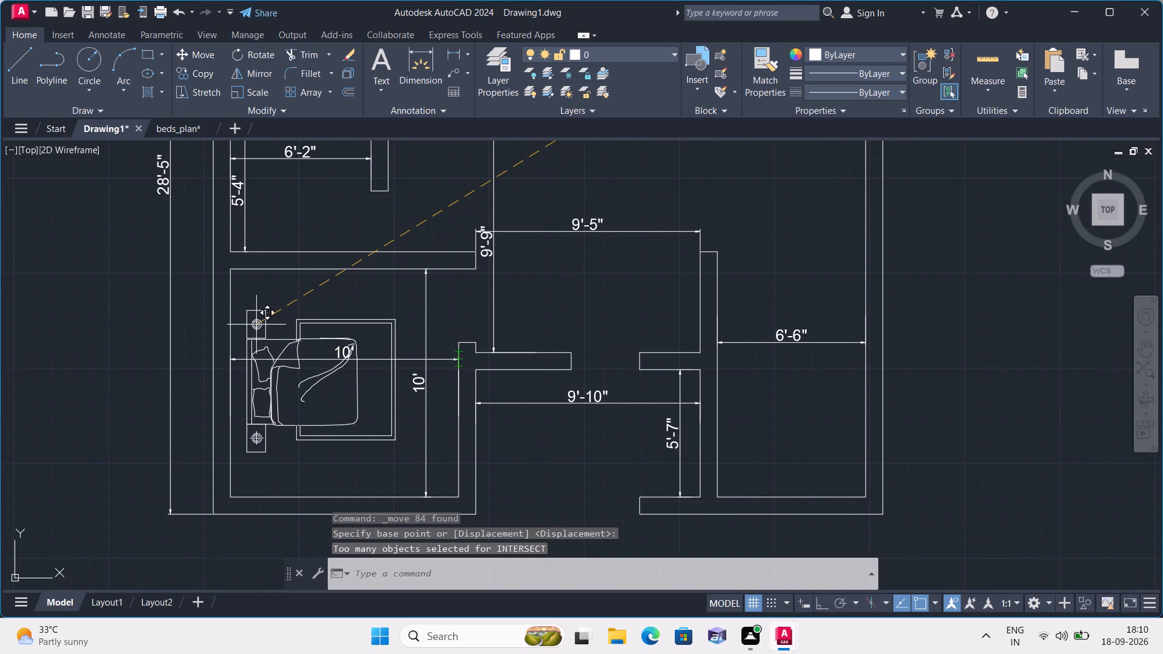
pyautogui.press('Escape')
# Delete the horizontal 10' dimension crossing the lower-left bed and redimension the room's width linearly just above its bottom wall.
pyautogui.click(400, 360)
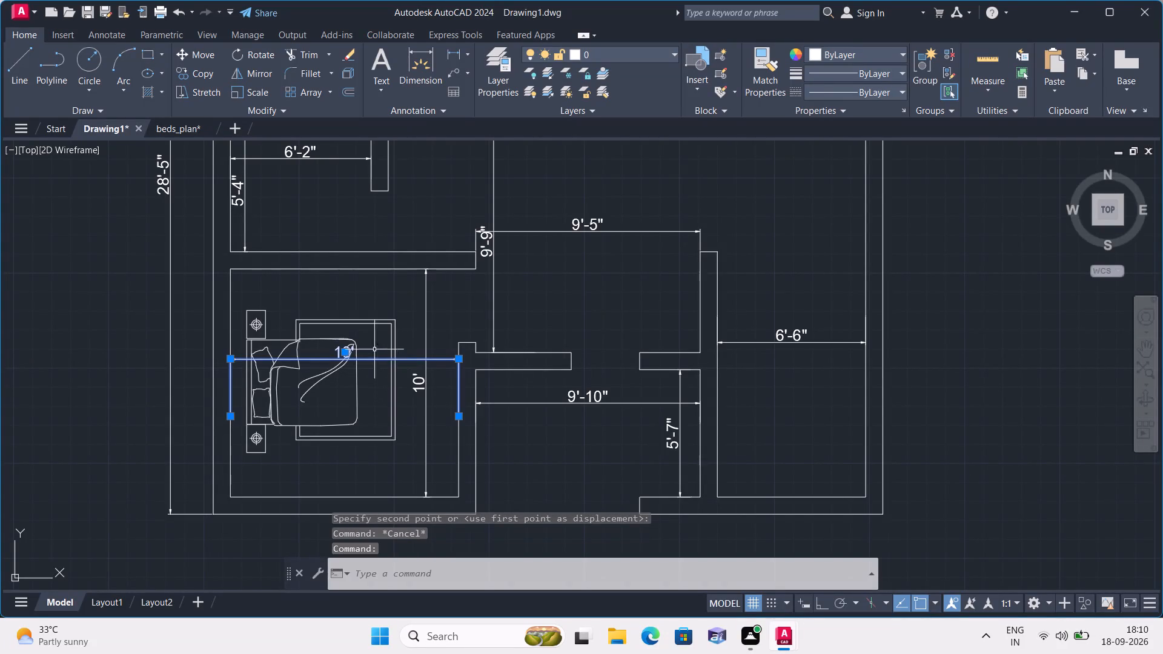
pyautogui.press('Delete')
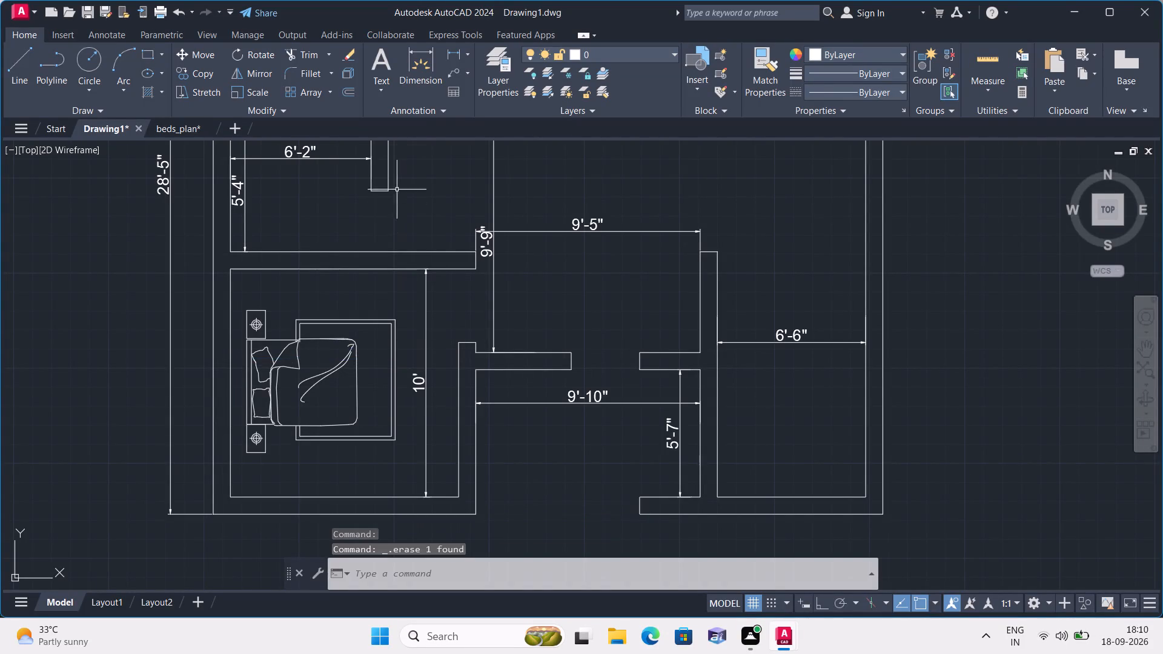
pyautogui.click(468, 50)
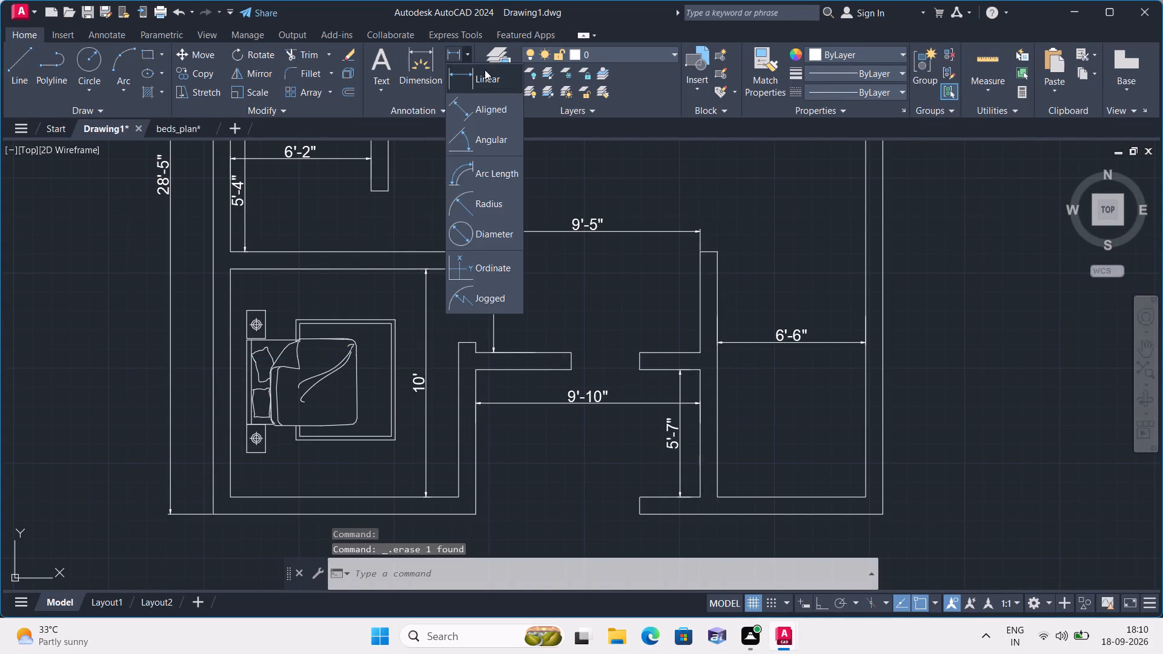
pyautogui.click(485, 74)
pyautogui.click(453, 495)
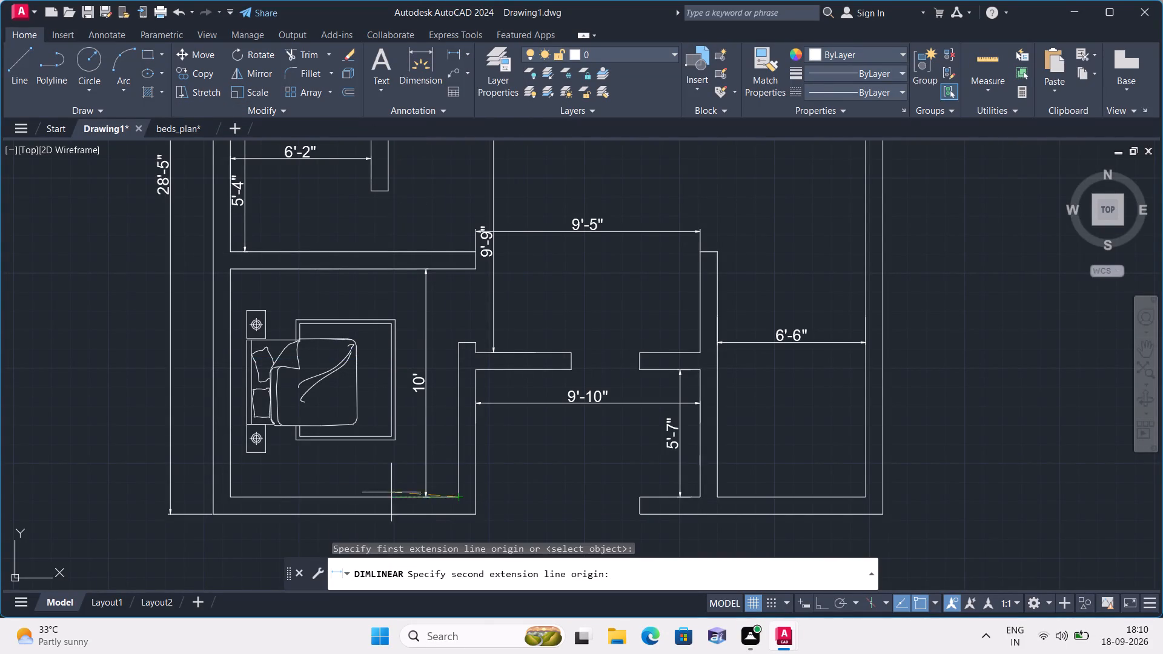
pyautogui.click(231, 498)
pyautogui.click(241, 477)
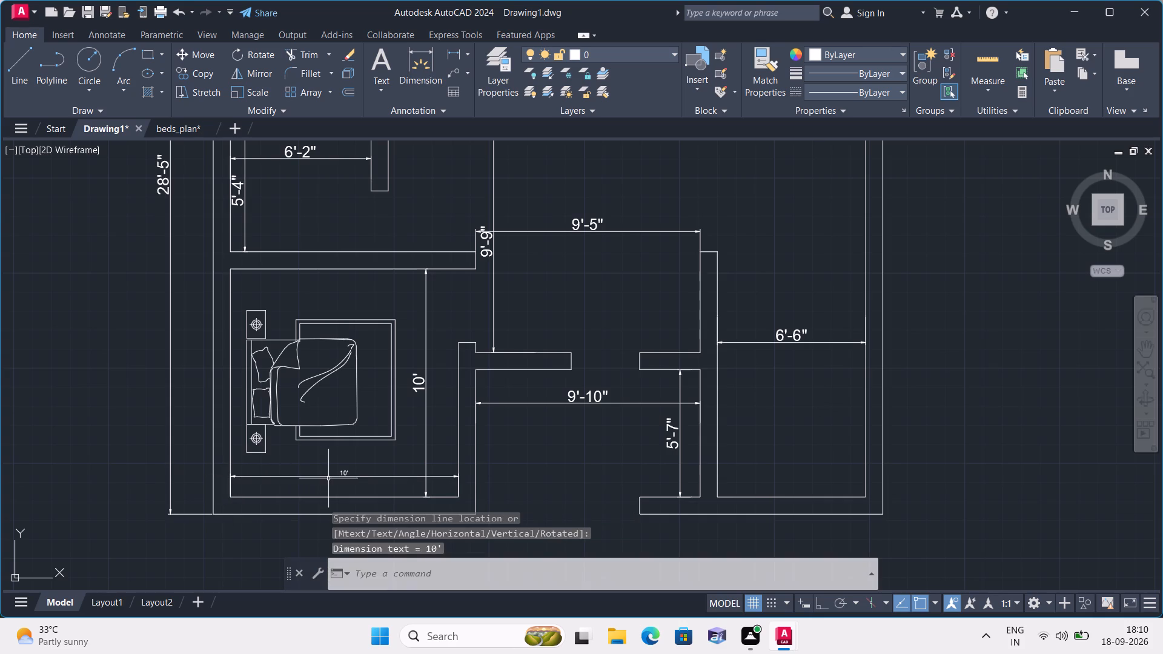
# Set the text height of the lower-left room's new width dimension to 6".
pyautogui.click(332, 475)
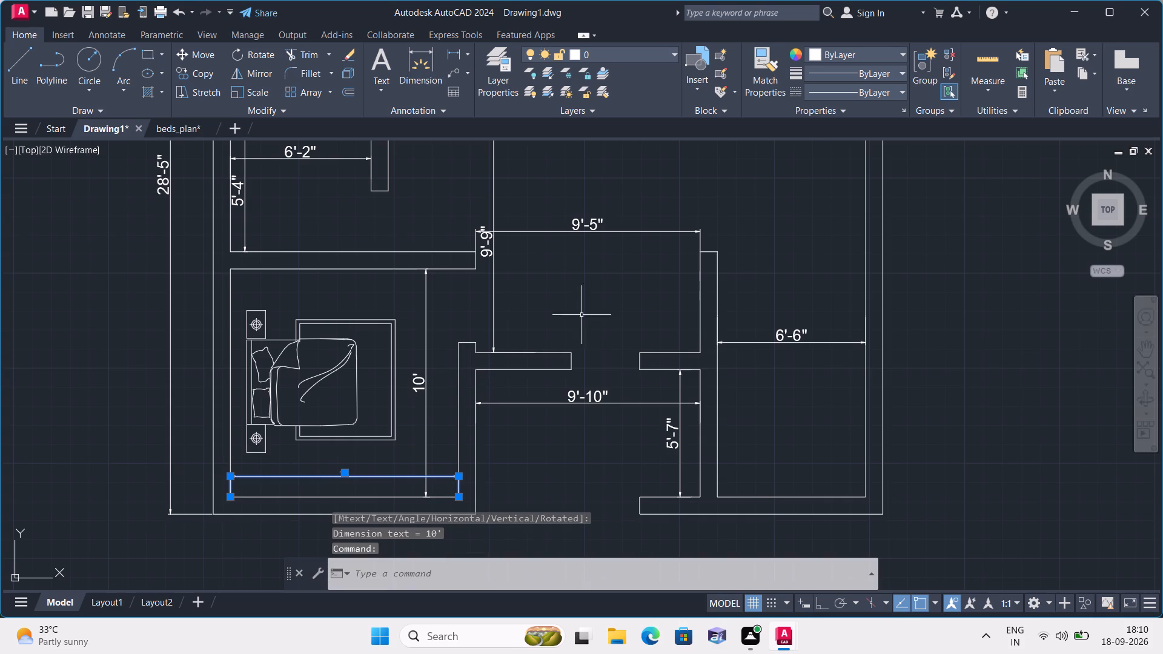
pyautogui.rightClick(593, 302)
pyautogui.click(603, 587)
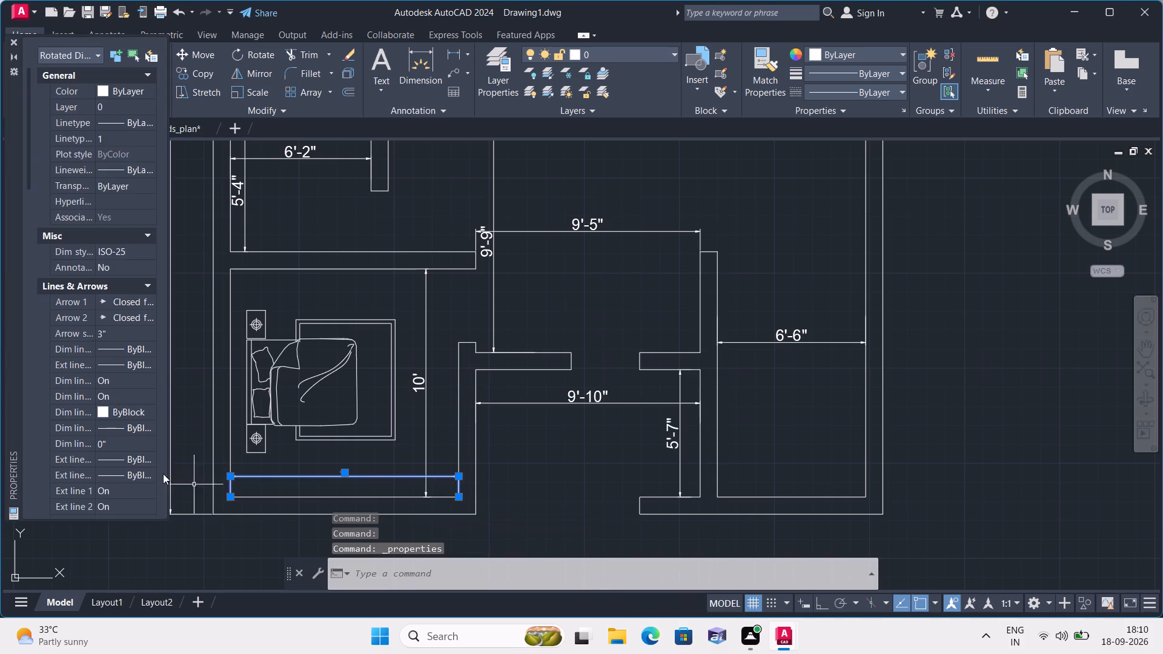
pyautogui.scroll(-4, 98, 408)
pyautogui.click(116, 382)
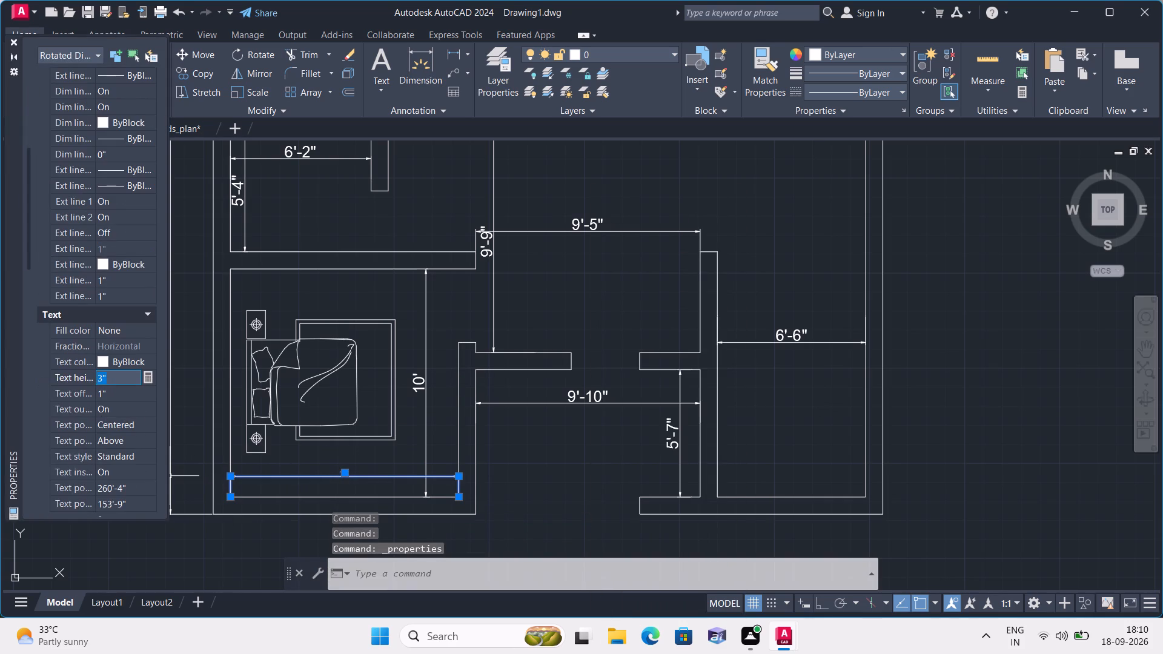
pyautogui.press('BackSpace')
pyautogui.write('6"')
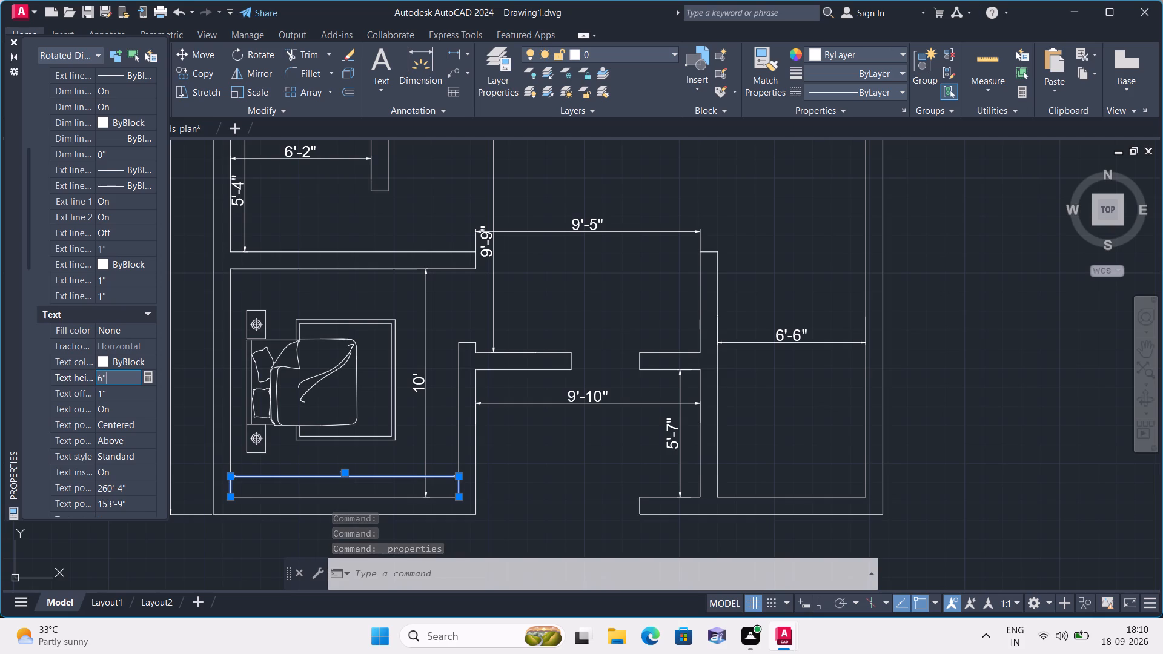
pyautogui.click(454, 203)
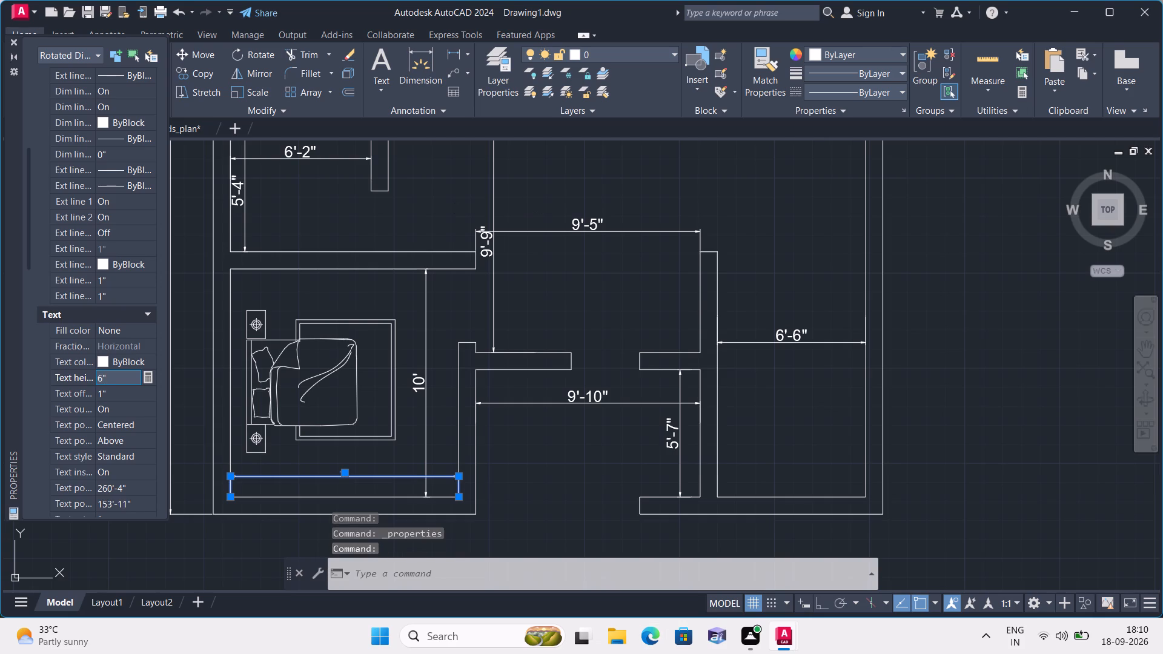
pyautogui.click(13, 42)
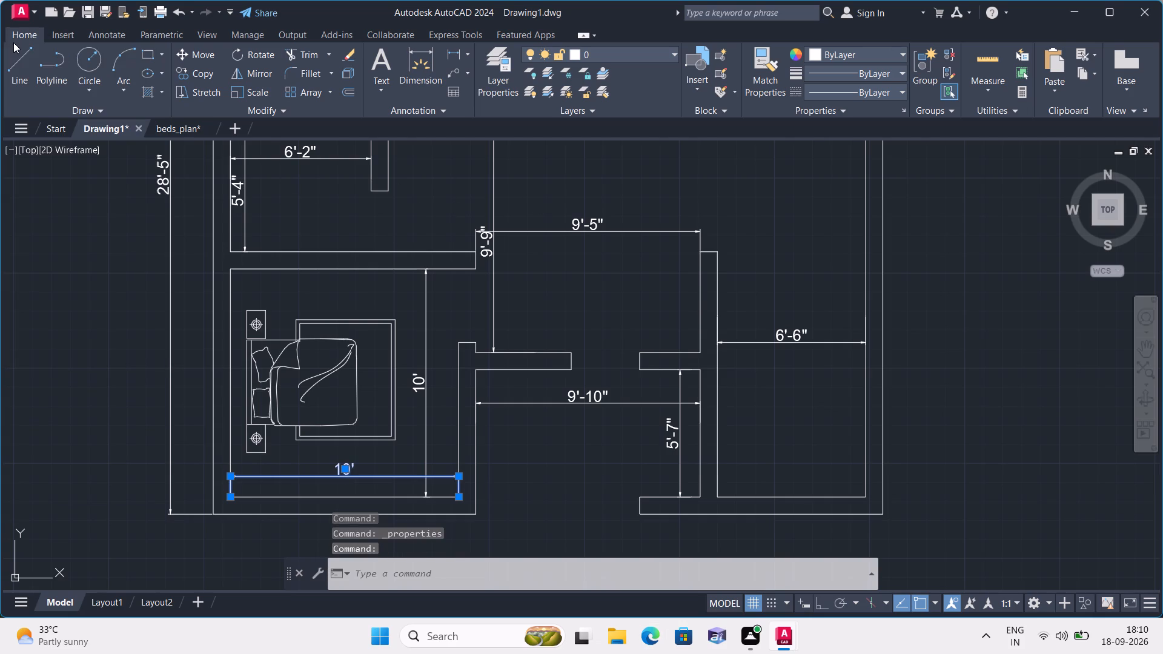
pyautogui.press('Escape')
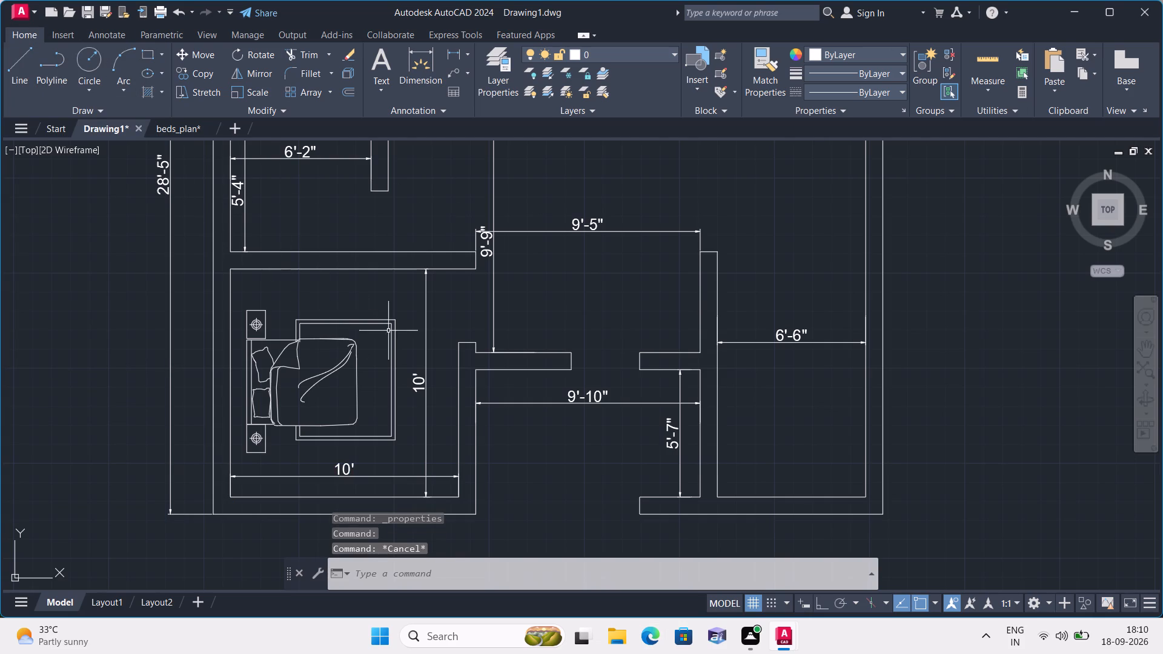
# Draw a line across the opening in the bottom outer wall below the 9'-10" space, and toggle ortho mode.
pyautogui.moveTo(391, 330); pyautogui.dragTo(326, 304, button='middle')
pyautogui.scroll(-1, 382, 328)
pyautogui.moveTo(439, 313); pyautogui.dragTo(414, 266, button='middle')
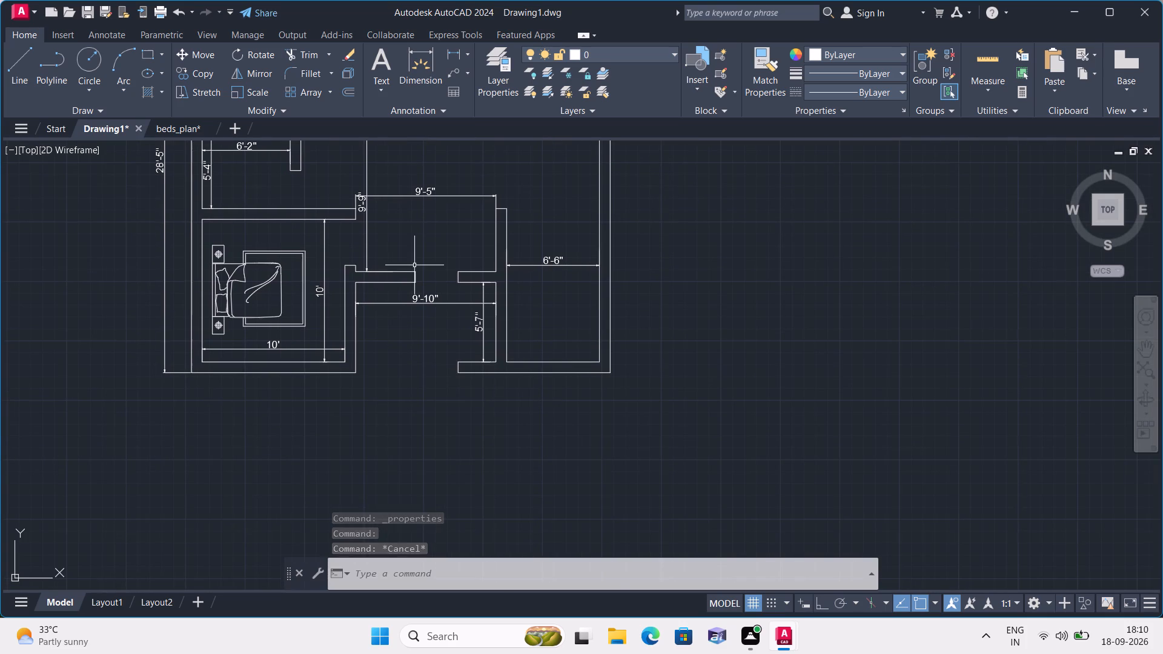
pyautogui.write('l')
pyautogui.press('space')
pyautogui.moveTo(436, 461); pyautogui.dragTo(383, 396, button='middle')
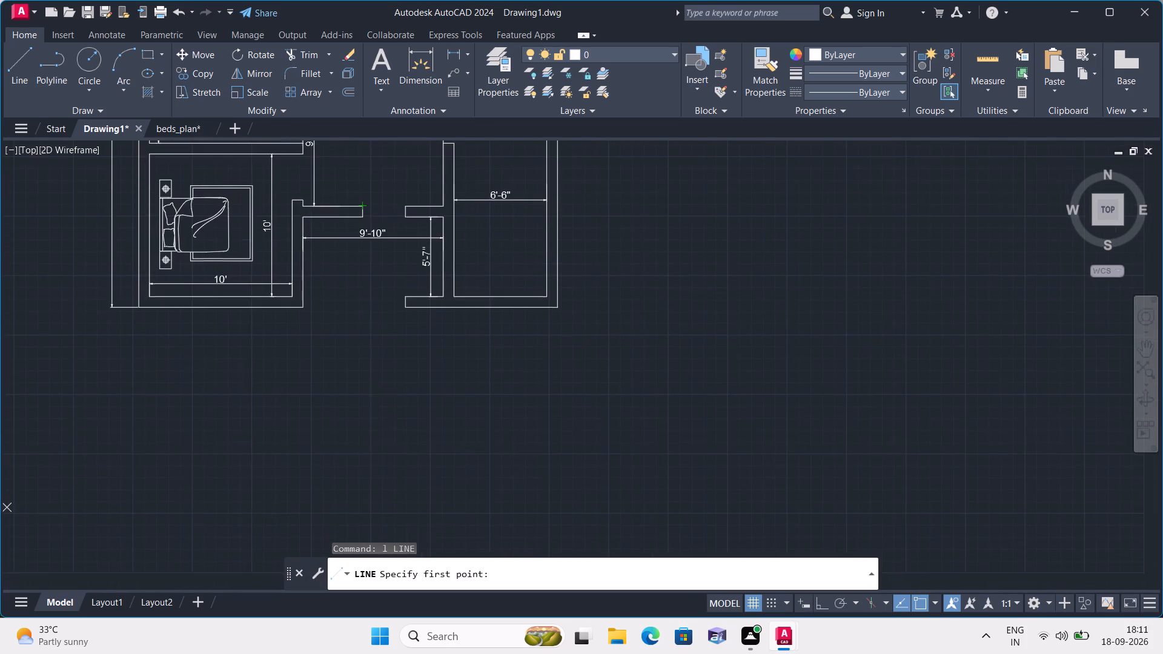
pyautogui.scroll(1, 342, 445)
pyautogui.moveTo(370, 312); pyautogui.dragTo(435, 351, button='middle')
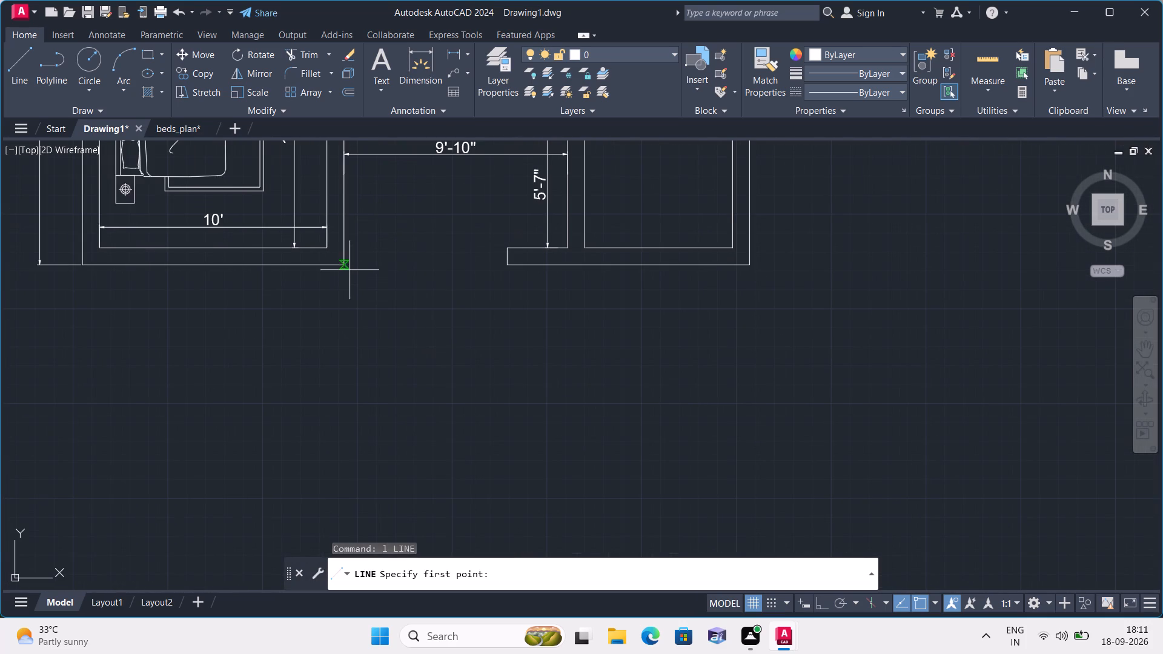
pyautogui.click(348, 265)
pyautogui.click(510, 263)
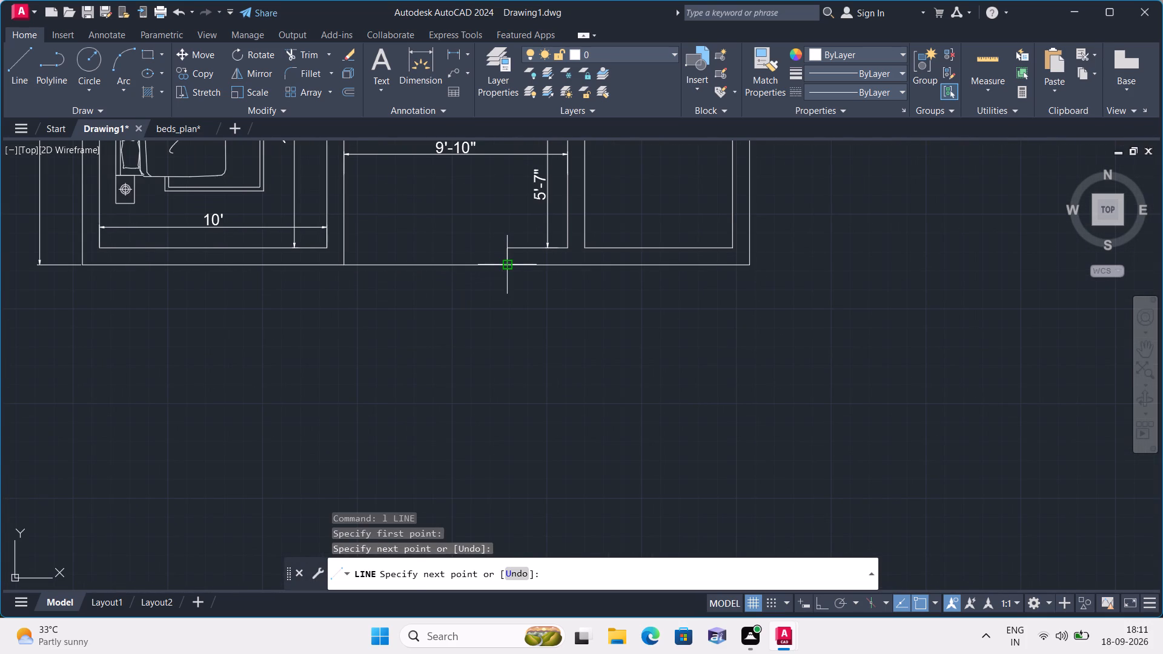
pyautogui.press('space')
pyautogui.press('F8')
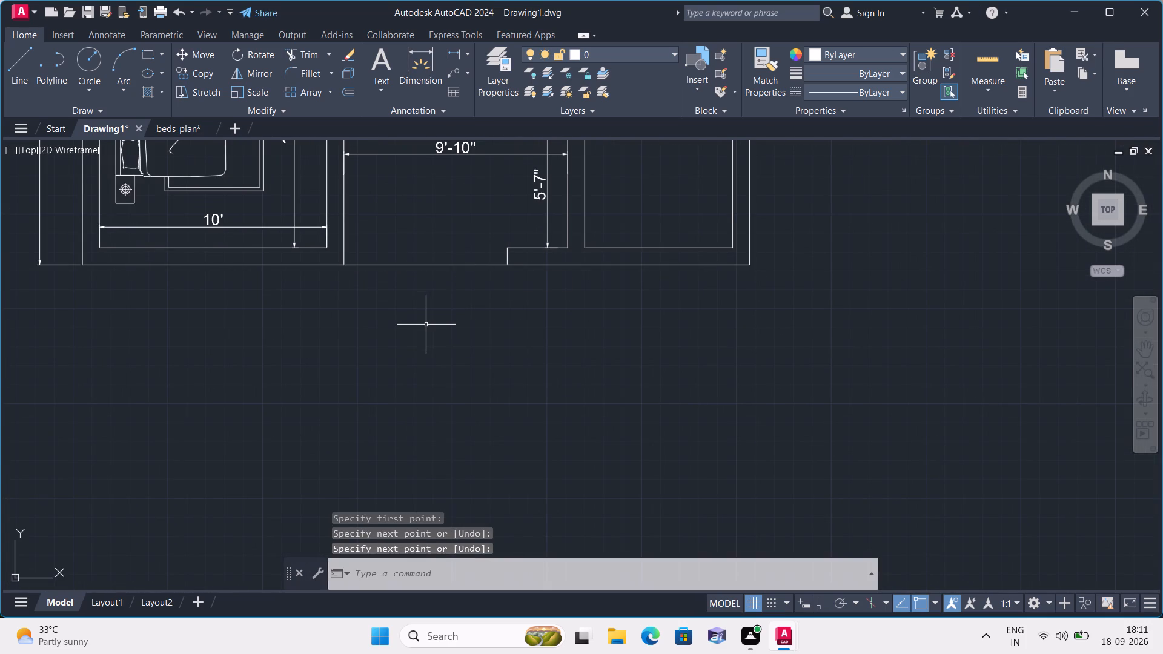
# Outline the entrance steps below the bottom wall opening with lines: three 10" segments down the left side, across, and back up to the right jamb.
pyautogui.press('space')
pyautogui.click(344, 266)
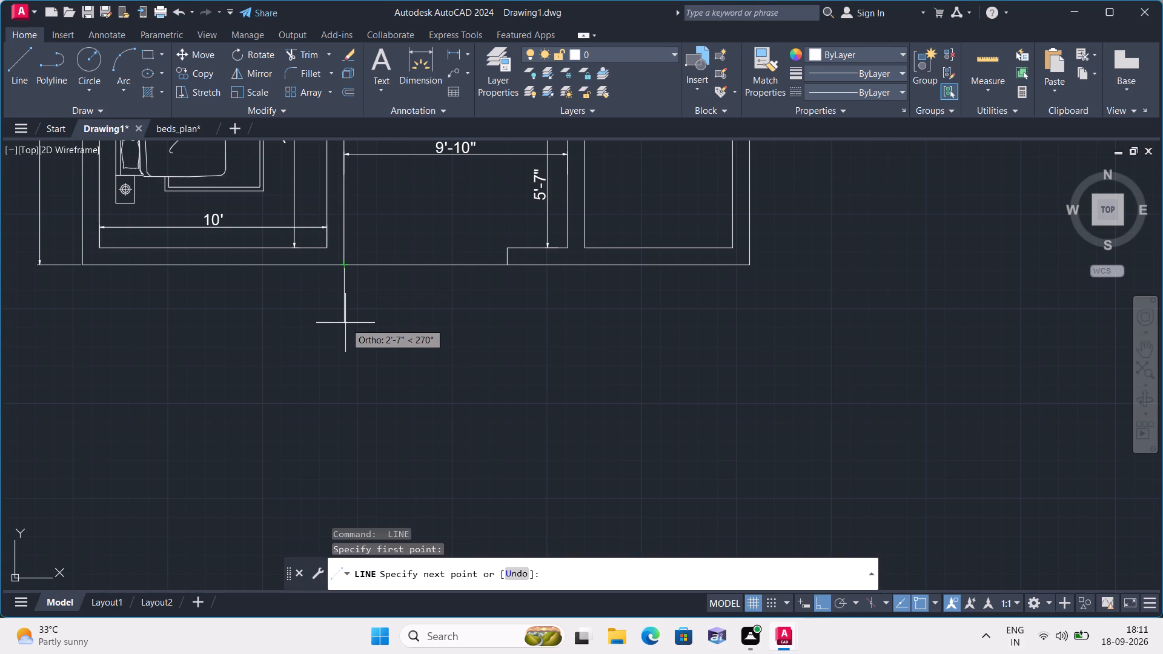
pyautogui.write('10"')
pyautogui.press('space')
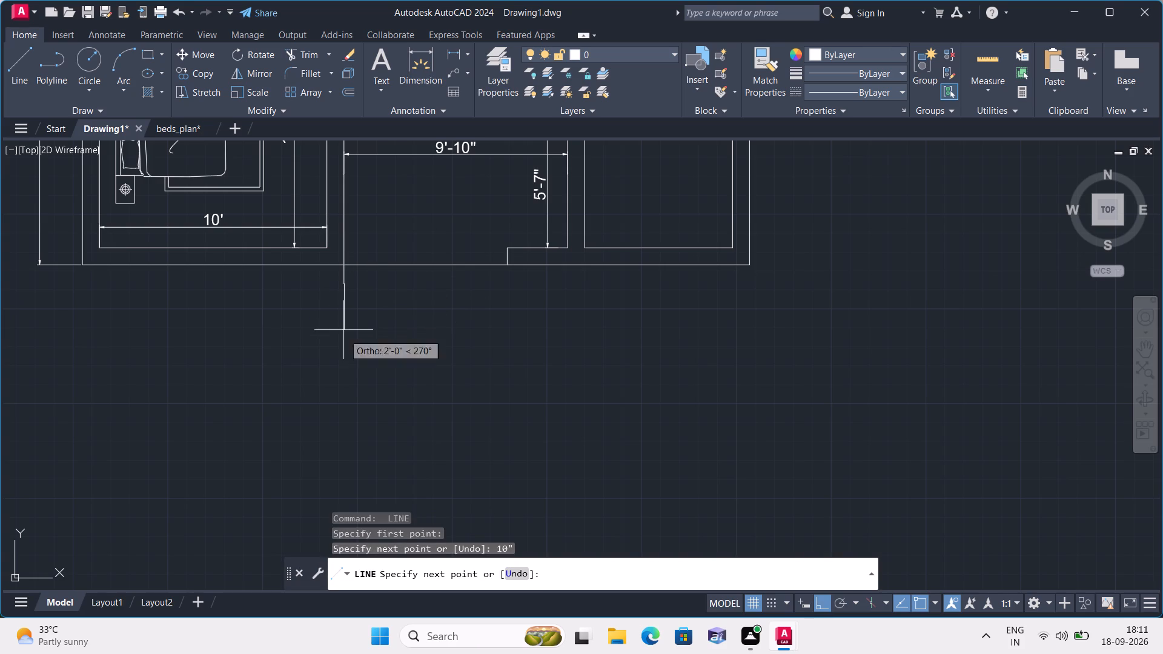
pyautogui.write('10"')
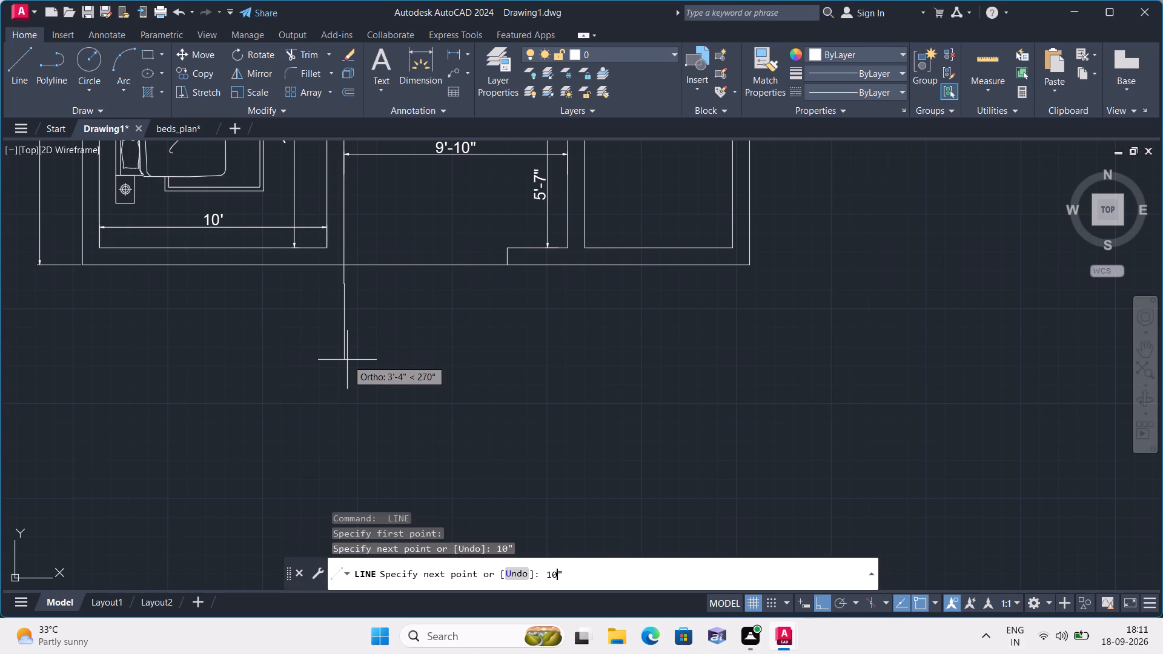
pyautogui.press('space')
pyautogui.write('10"')
pyautogui.press('space')
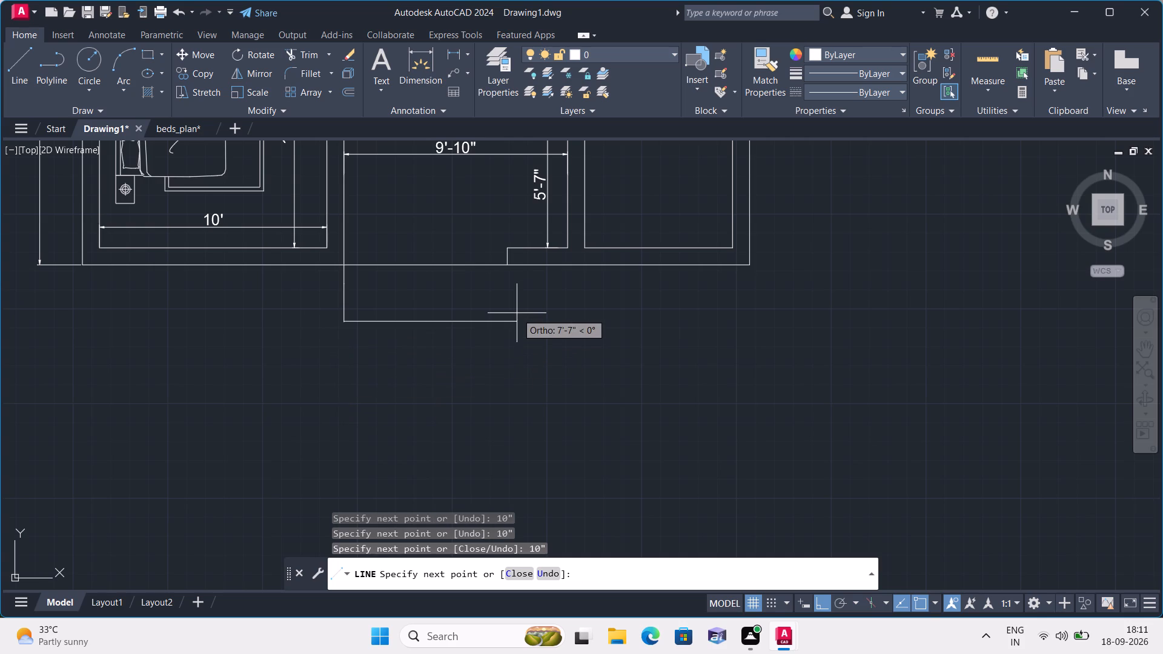
pyautogui.scroll(1, 517, 312)
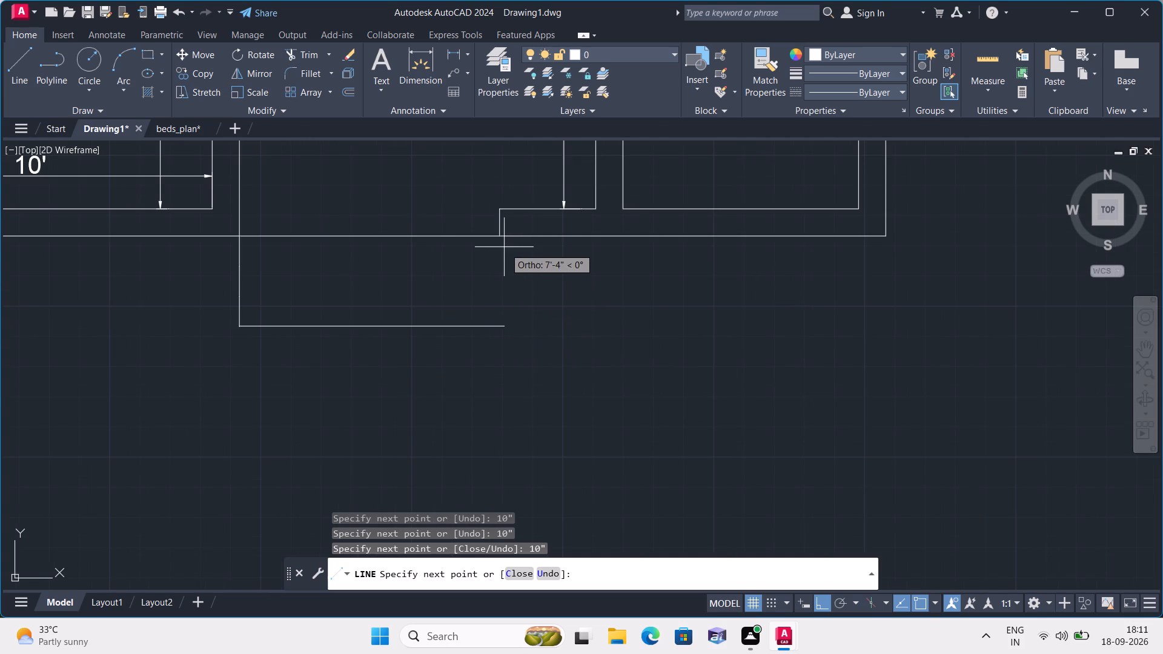
pyautogui.click(500, 325)
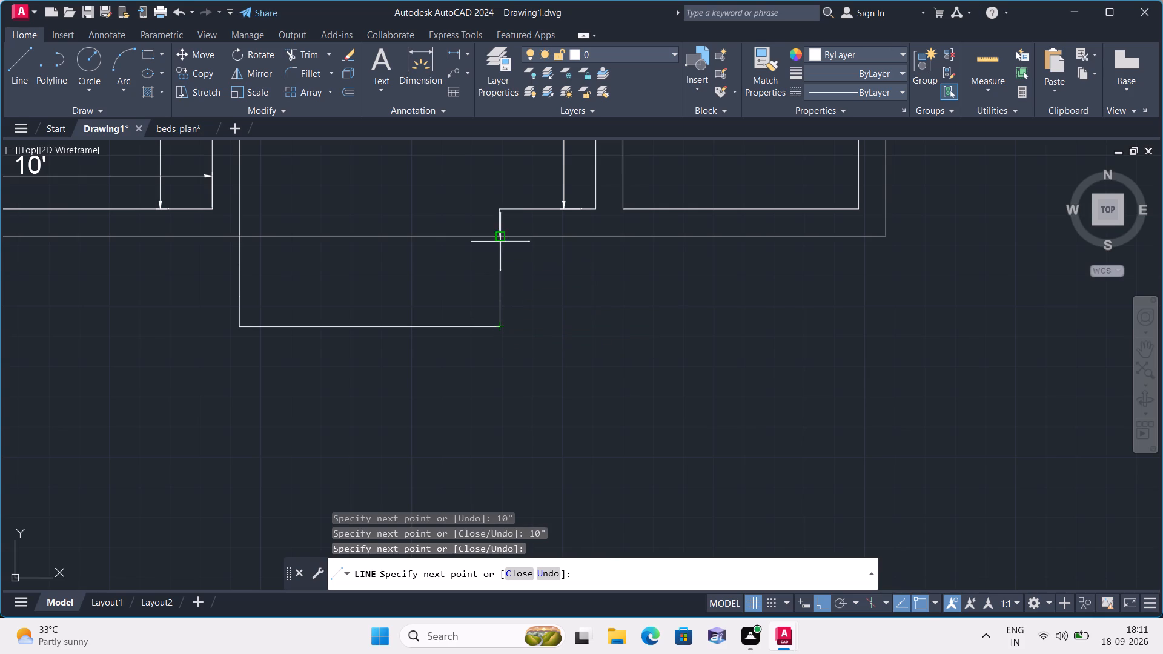
pyautogui.click(500, 239)
pyautogui.press('space')
# Draw two horizontal tread lines across the entrance steps outline, one at each joint between the 10" side segments.
pyautogui.press('space')
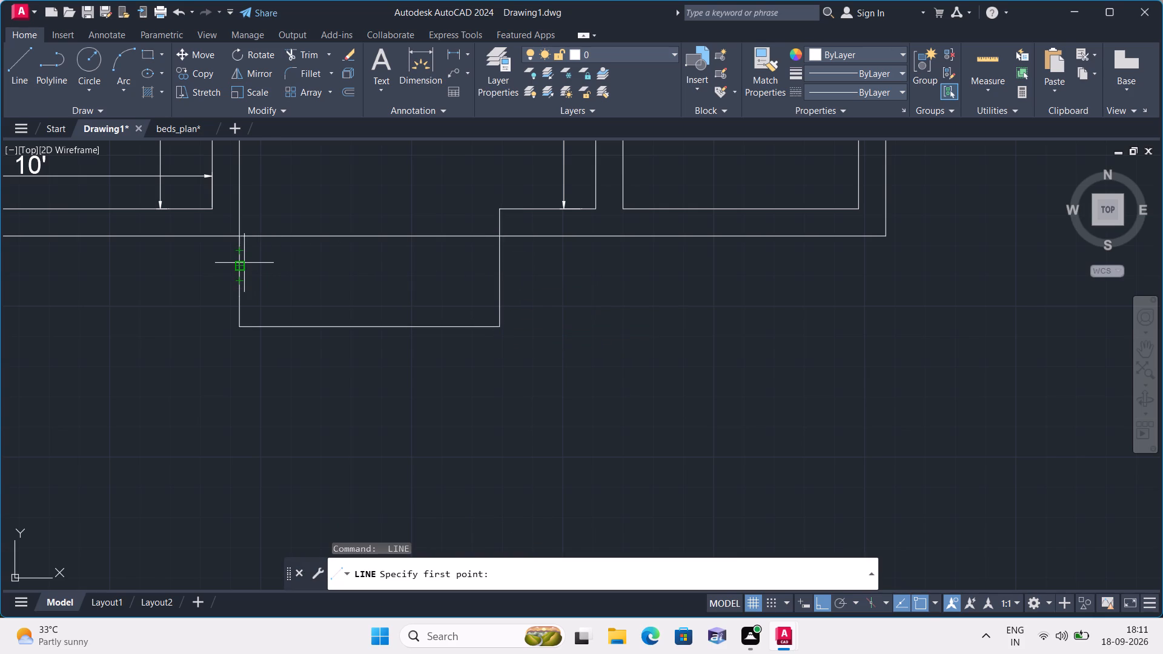
pyautogui.scroll(1, 239, 261)
pyautogui.click(239, 271)
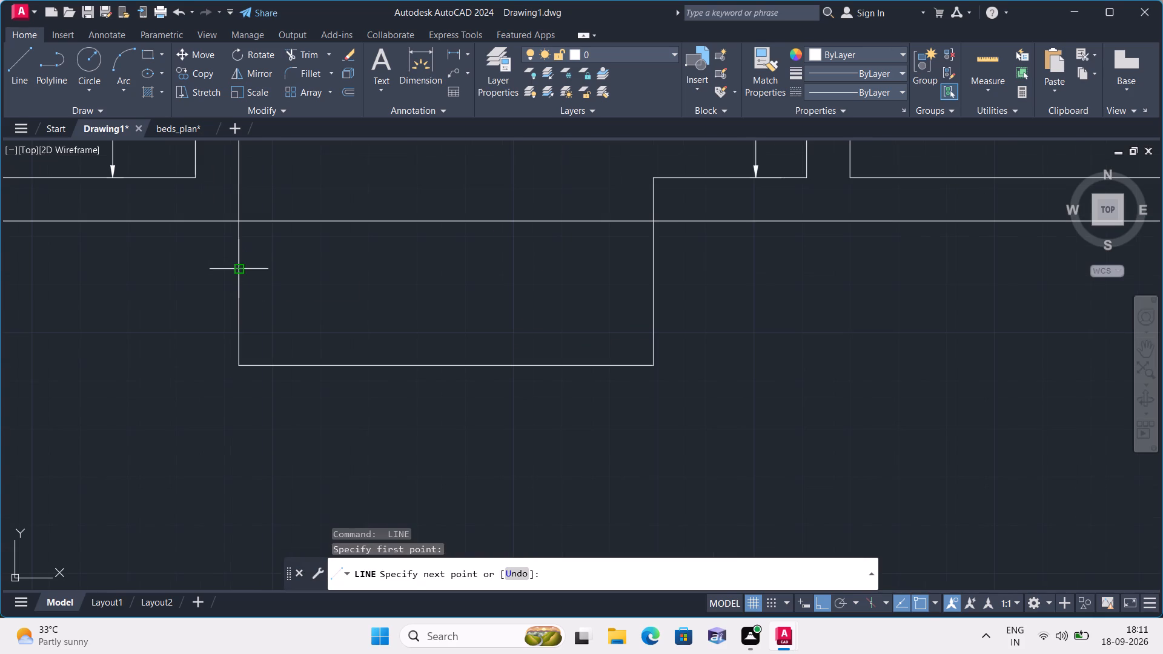
pyautogui.click(653, 271)
pyautogui.press('space')
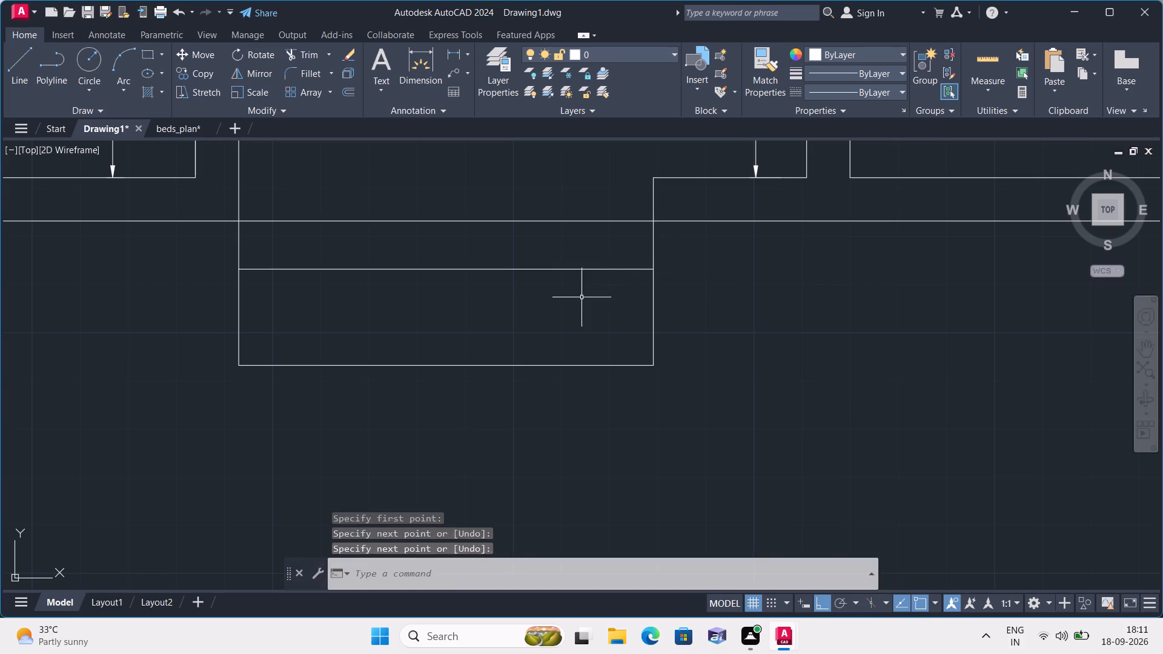
pyautogui.press('space')
pyautogui.click(240, 318)
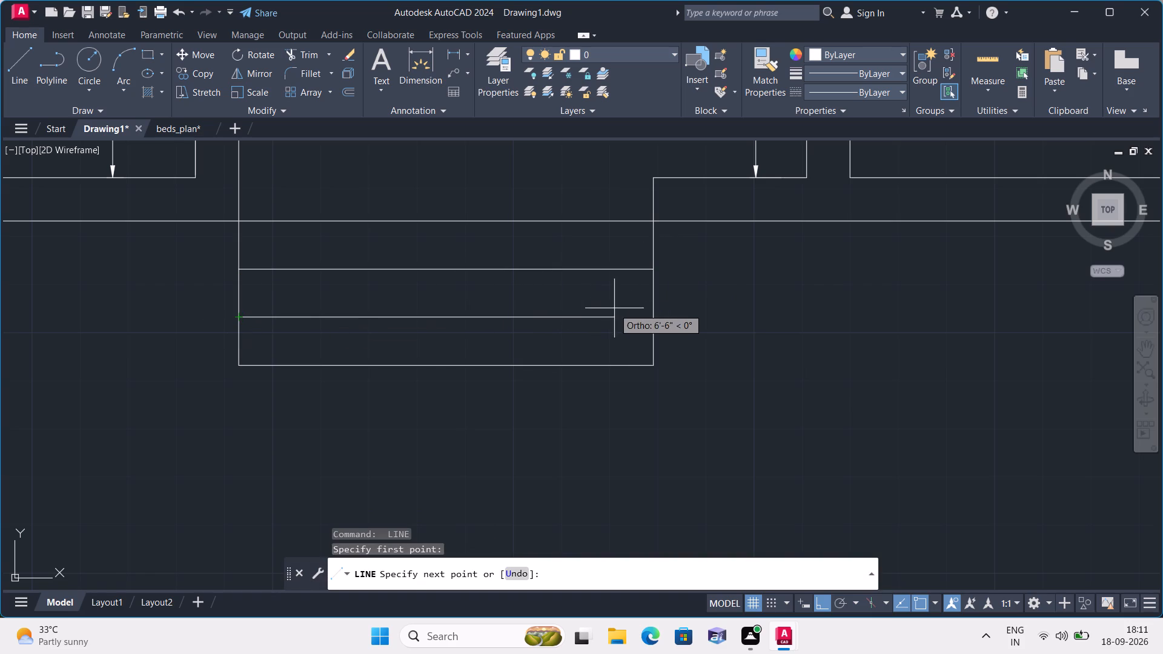
pyautogui.click(651, 320)
pyautogui.press('space')
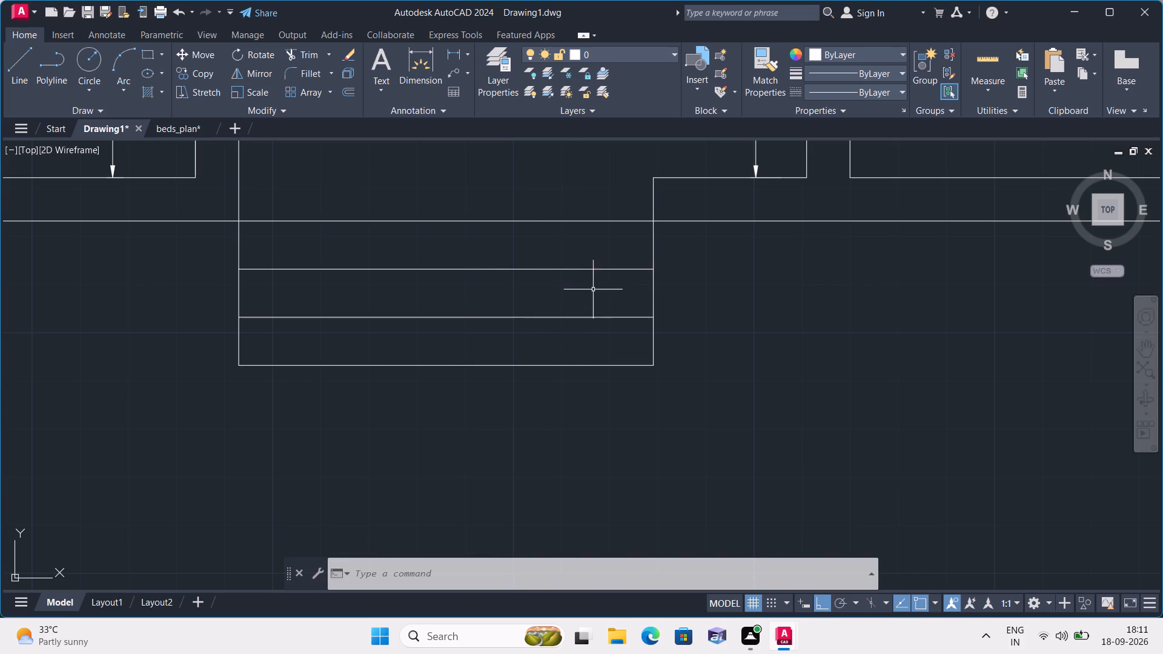
# Add the multiline text label BEDROOM below the bed in the upper-left bedroom.
pyautogui.moveTo(593, 289); pyautogui.dragTo(568, 386, button='middle')
pyautogui.scroll(-1, 575, 375)
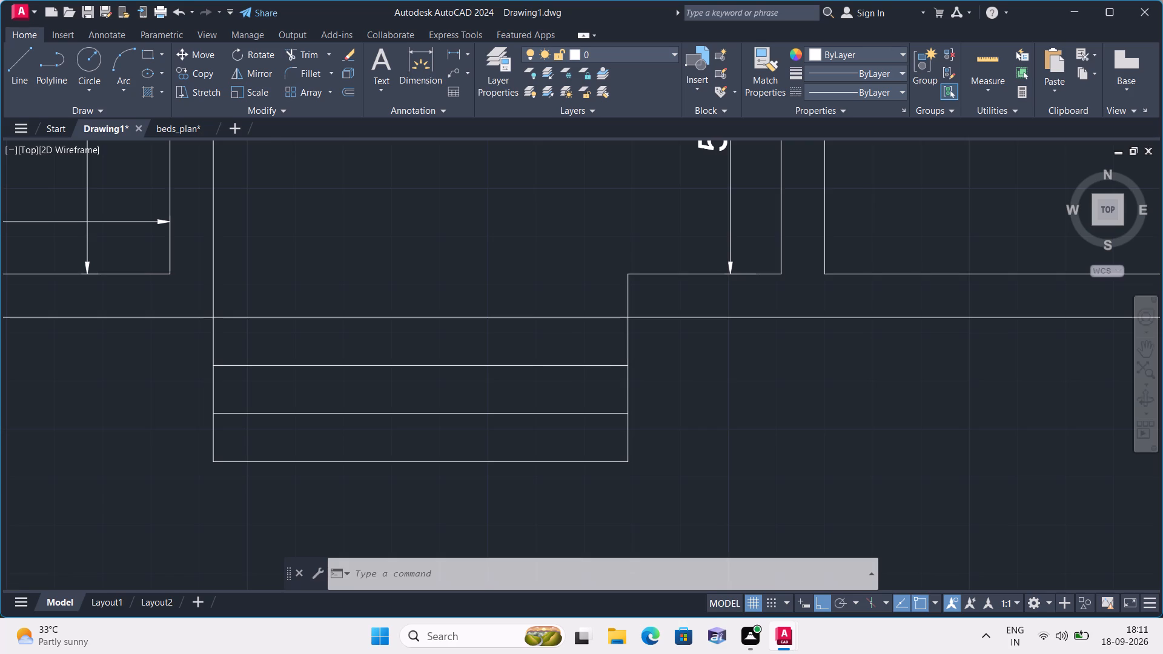
pyautogui.middleClick(601, 388)
pyautogui.scroll(-1, 601, 388)
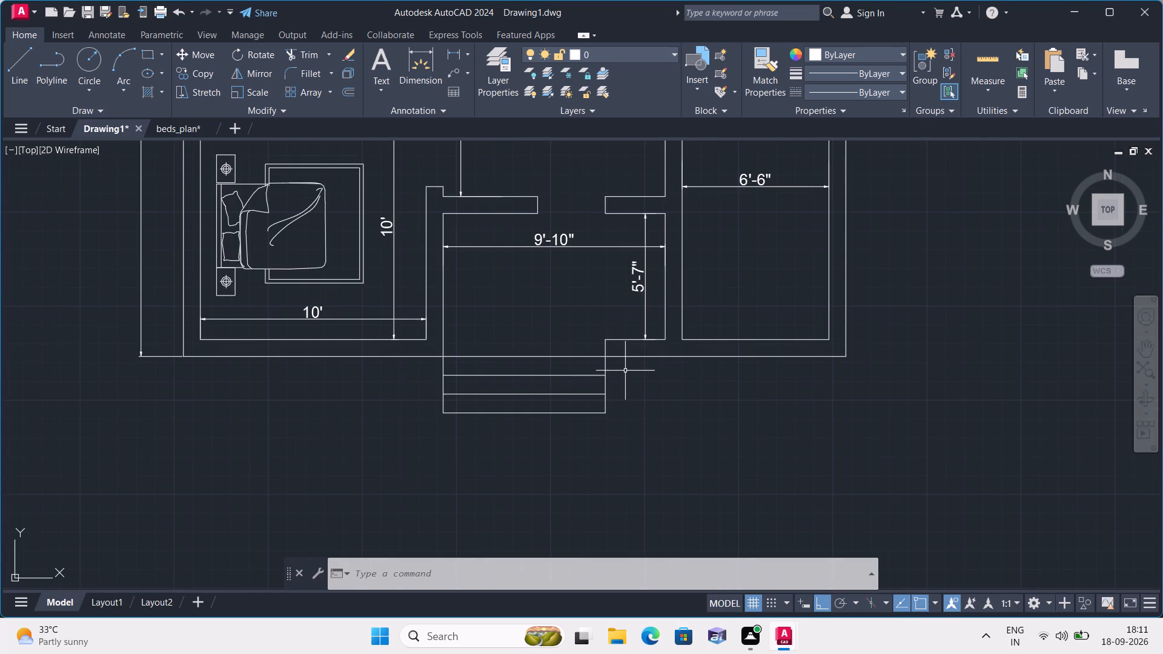
pyautogui.write('mtb')
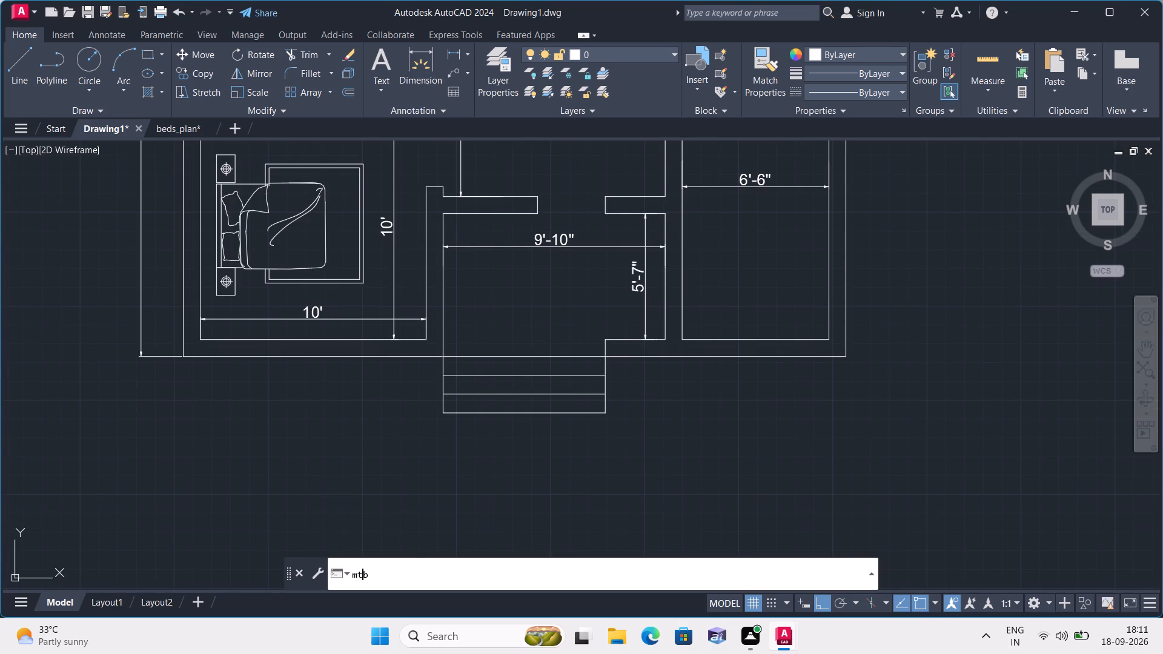
pyautogui.press('BackSpace')
pyautogui.press('space')
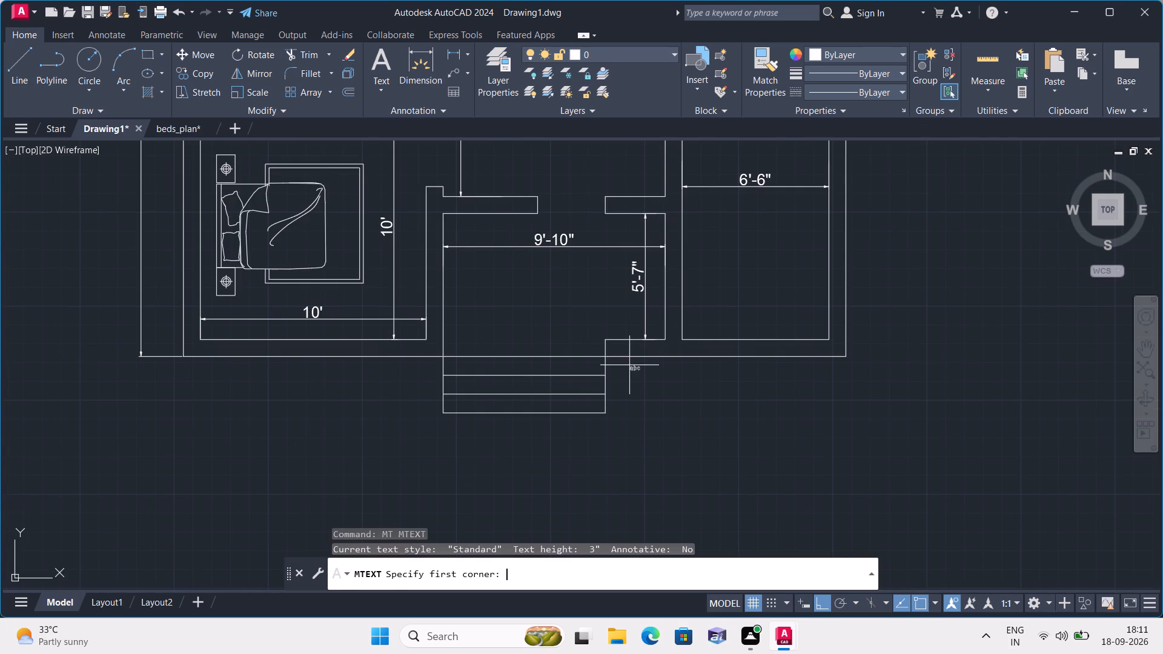
pyautogui.scroll(-1, 551, 280)
pyautogui.moveTo(452, 204); pyautogui.dragTo(484, 386, button='middle')
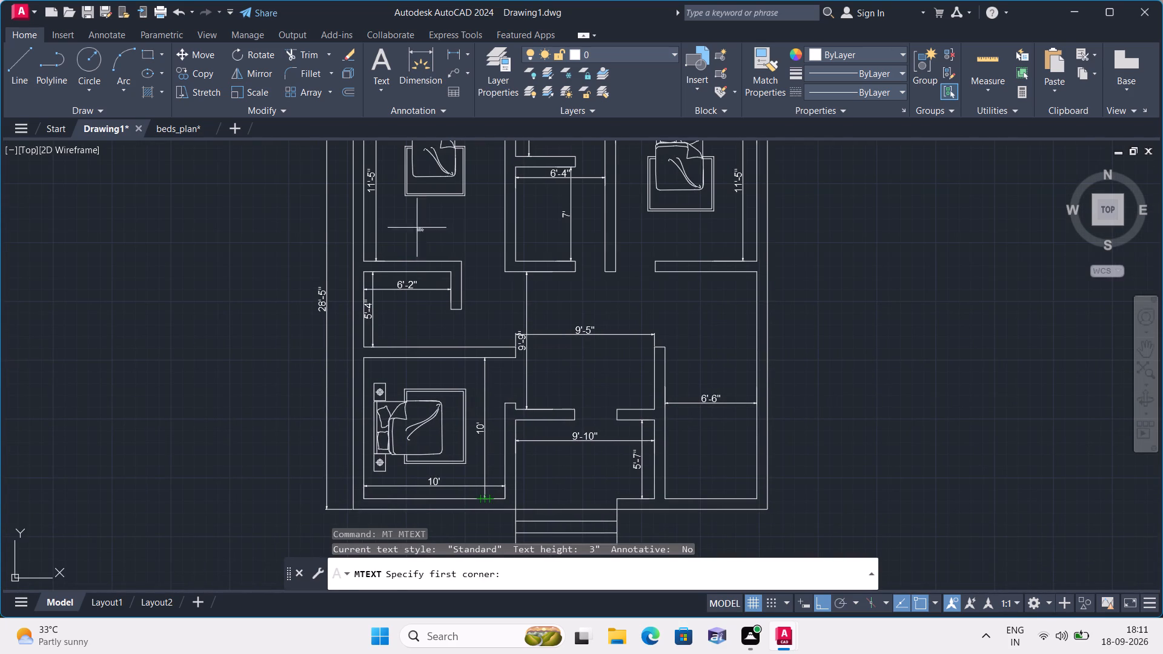
pyautogui.tripleClick(417, 225)
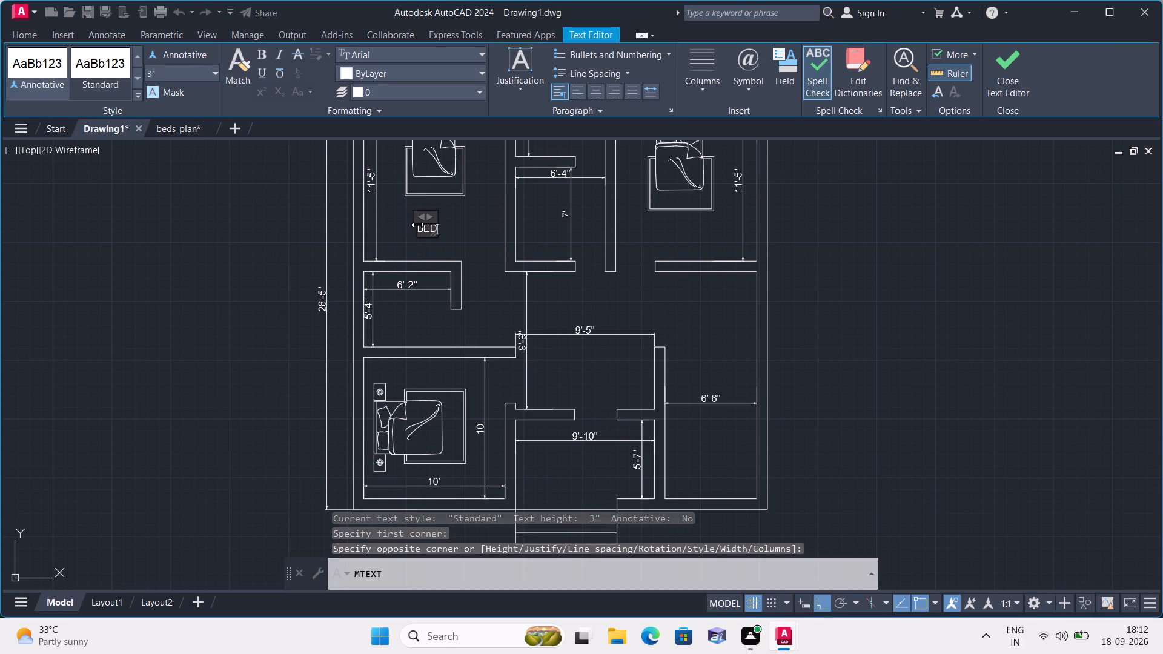
pyautogui.write('ROOM')
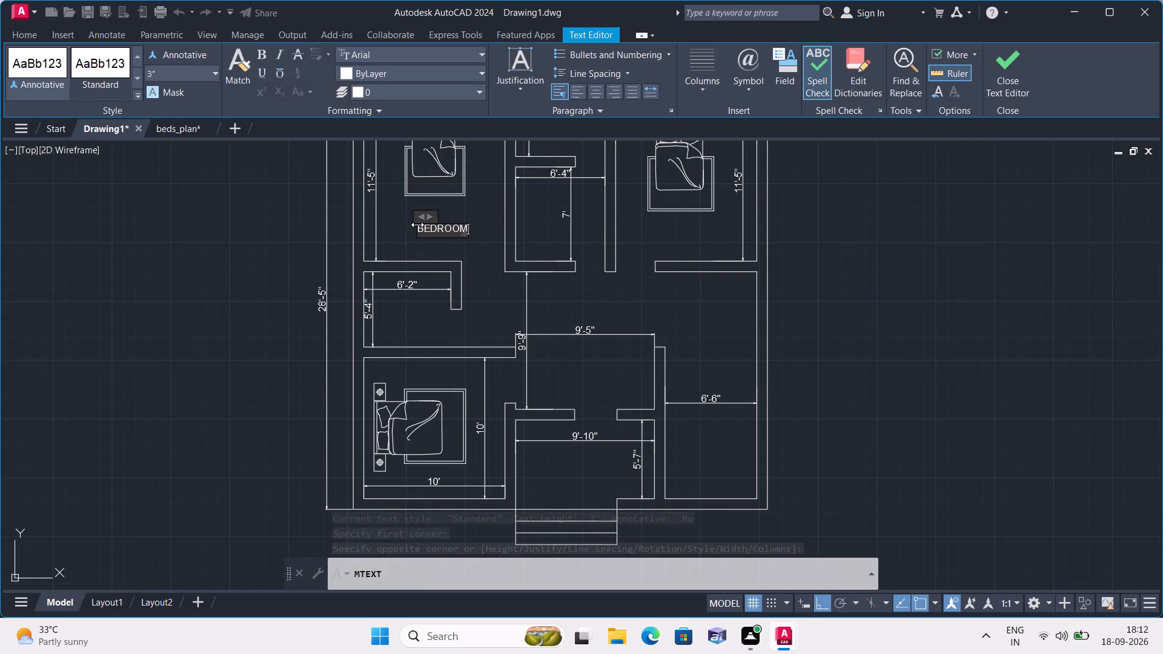
pyautogui.click(474, 239)
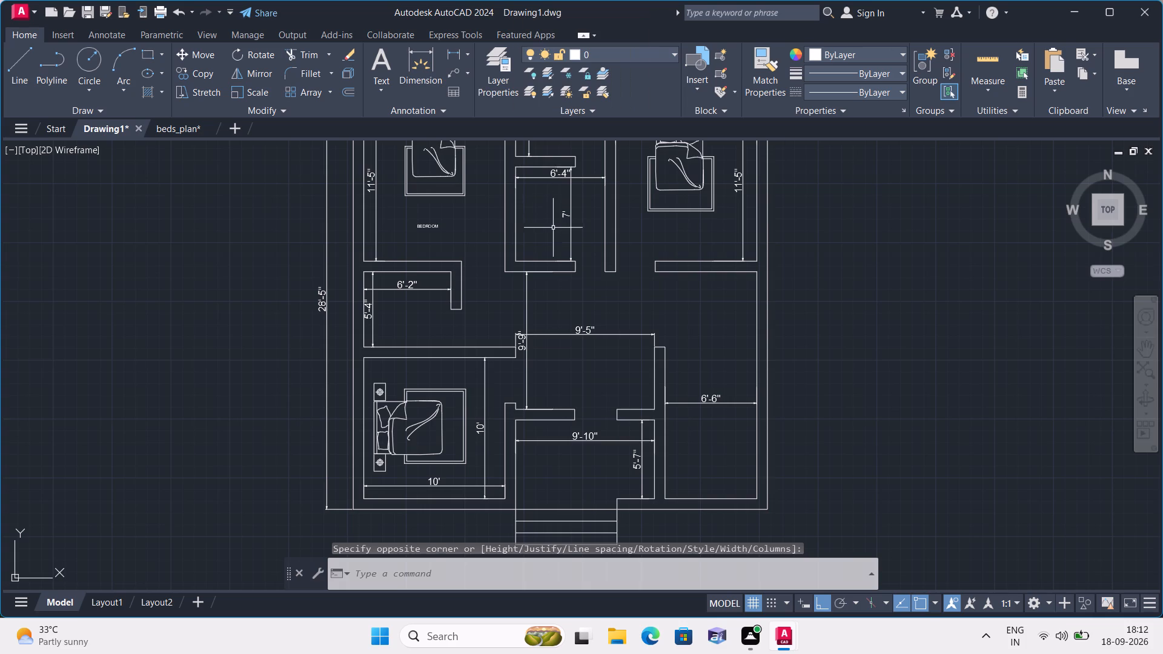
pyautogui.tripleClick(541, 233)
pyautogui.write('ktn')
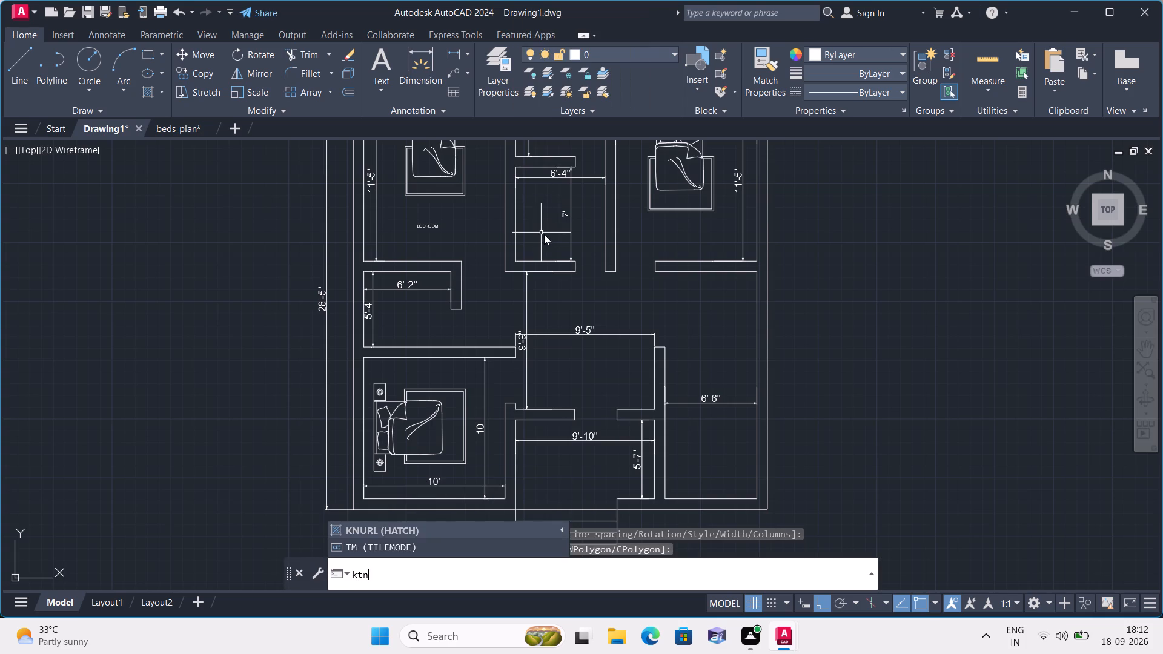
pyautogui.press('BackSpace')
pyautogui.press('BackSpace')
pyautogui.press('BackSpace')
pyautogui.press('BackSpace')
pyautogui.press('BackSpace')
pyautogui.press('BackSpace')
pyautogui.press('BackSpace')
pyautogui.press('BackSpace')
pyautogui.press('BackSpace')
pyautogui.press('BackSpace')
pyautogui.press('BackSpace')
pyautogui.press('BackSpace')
# Add the multiline text label KTN beside the 7' dimension in the central 6'-4" wide room.
pyautogui.press('space')
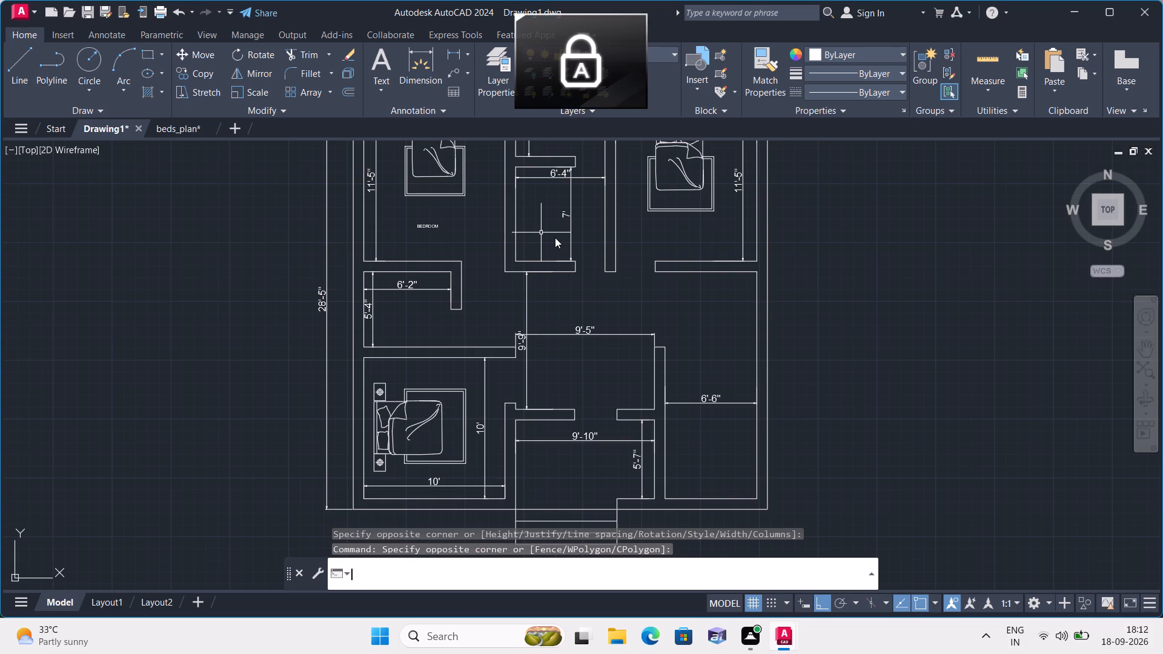
pyautogui.scroll(2, 569, 224)
pyautogui.tripleClick(597, 208)
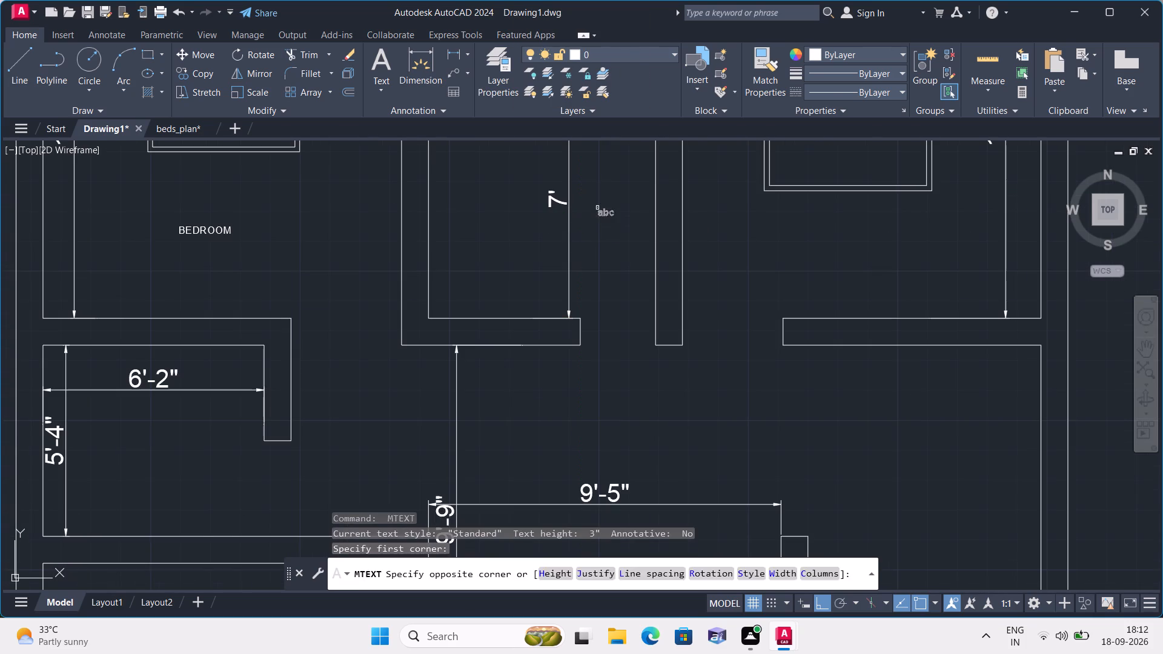
pyautogui.write('KTN')
pyautogui.click(612, 247)
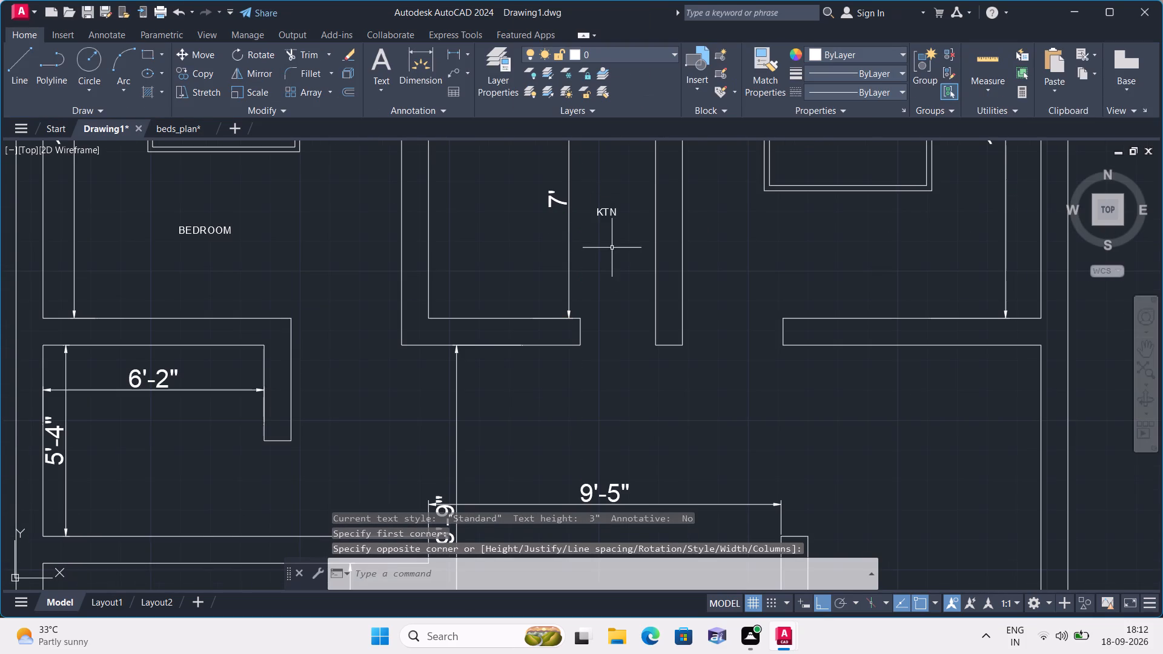
# Add the multiline text label WASH in the 6'-4" x 4' room at the top centre of the plan.
pyautogui.moveTo(609, 274); pyautogui.dragTo(545, 485, button='middle')
pyautogui.scroll(-1, 545, 478)
pyautogui.press('space')
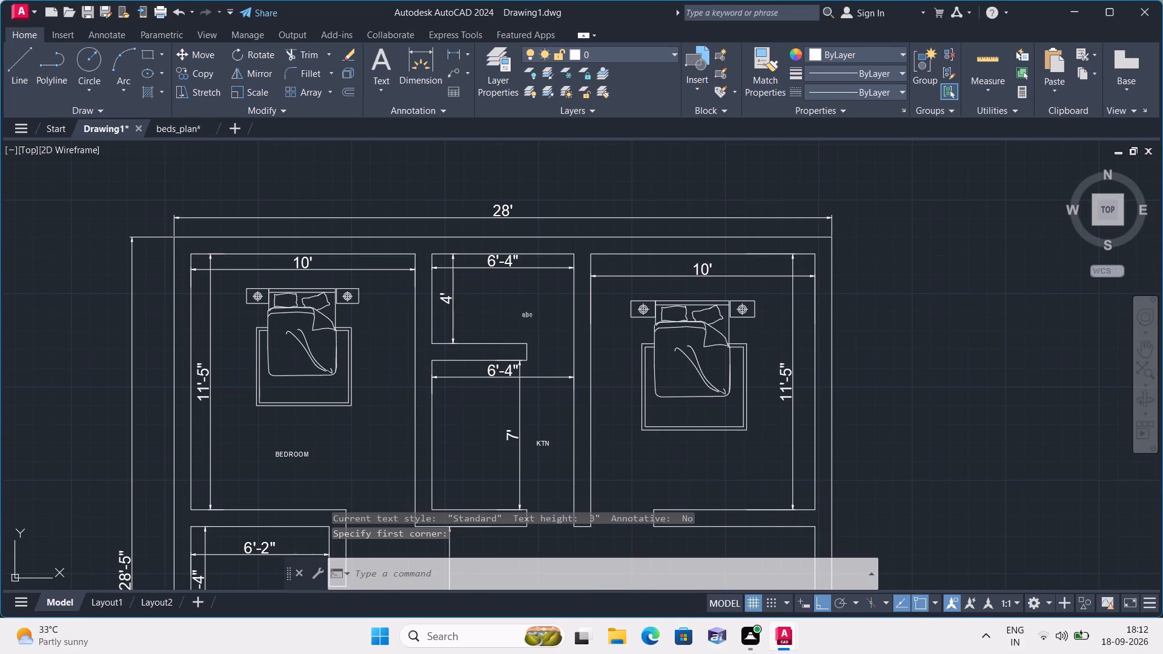
pyautogui.tripleClick(522, 312)
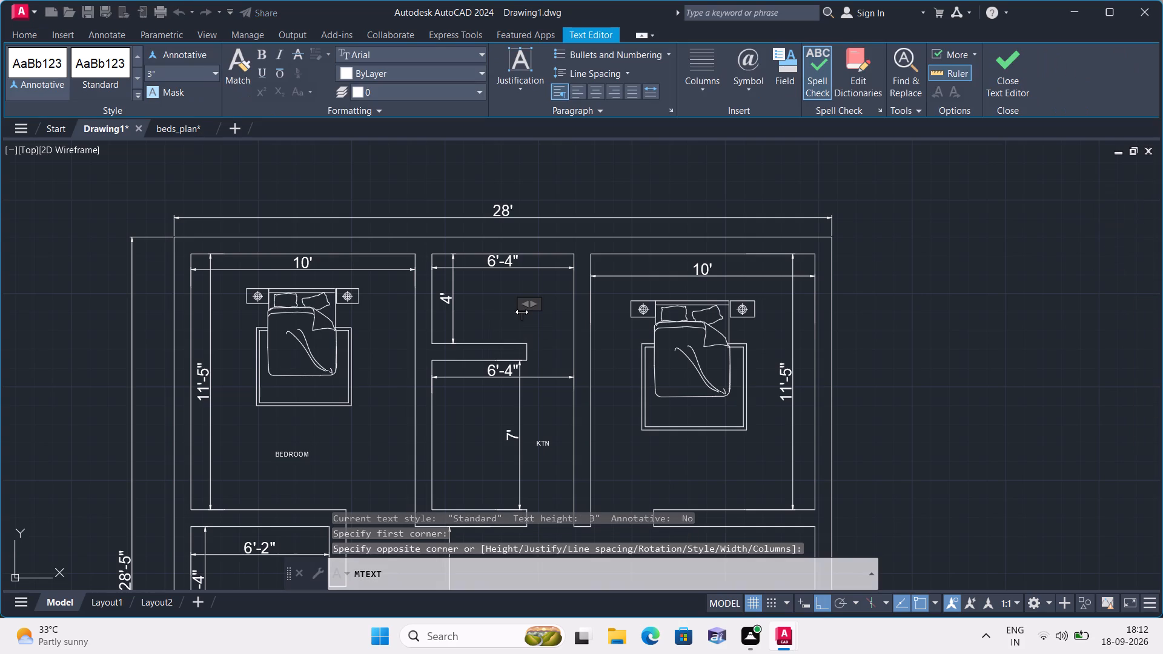
pyautogui.write('WASH')
pyautogui.click(521, 338)
# Add the multiline text label VERANDAH in the 9'-10" x 5'-7" space above the entrance steps.
pyautogui.scroll(-1, 668, 400)
pyautogui.moveTo(668, 400); pyautogui.dragTo(643, 339, button='middle')
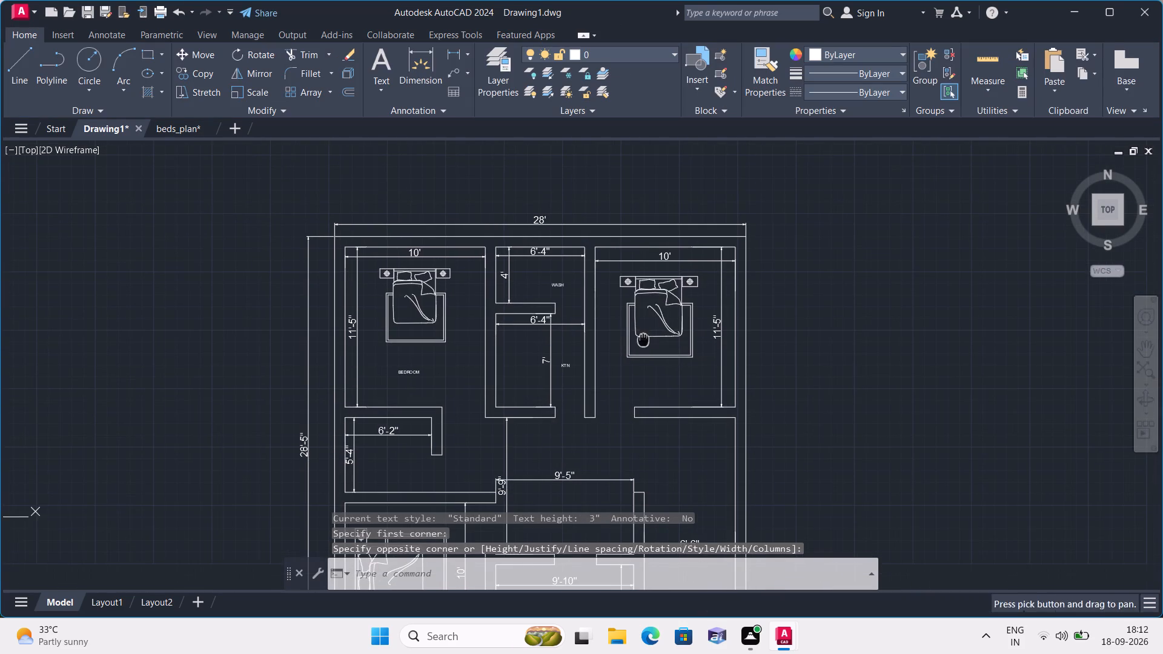
pyautogui.moveTo(662, 390); pyautogui.dragTo(557, 226, button='middle')
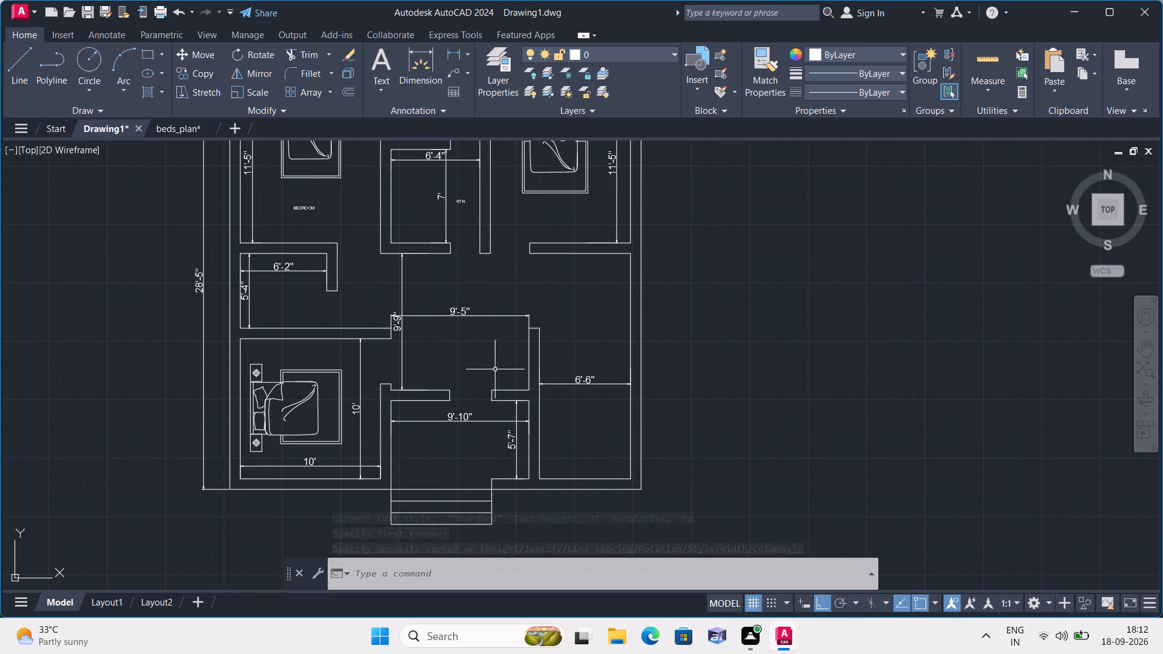
pyautogui.moveTo(491, 371); pyautogui.dragTo(422, 239, button='middle')
pyautogui.press('space')
pyautogui.tripleClick(359, 329)
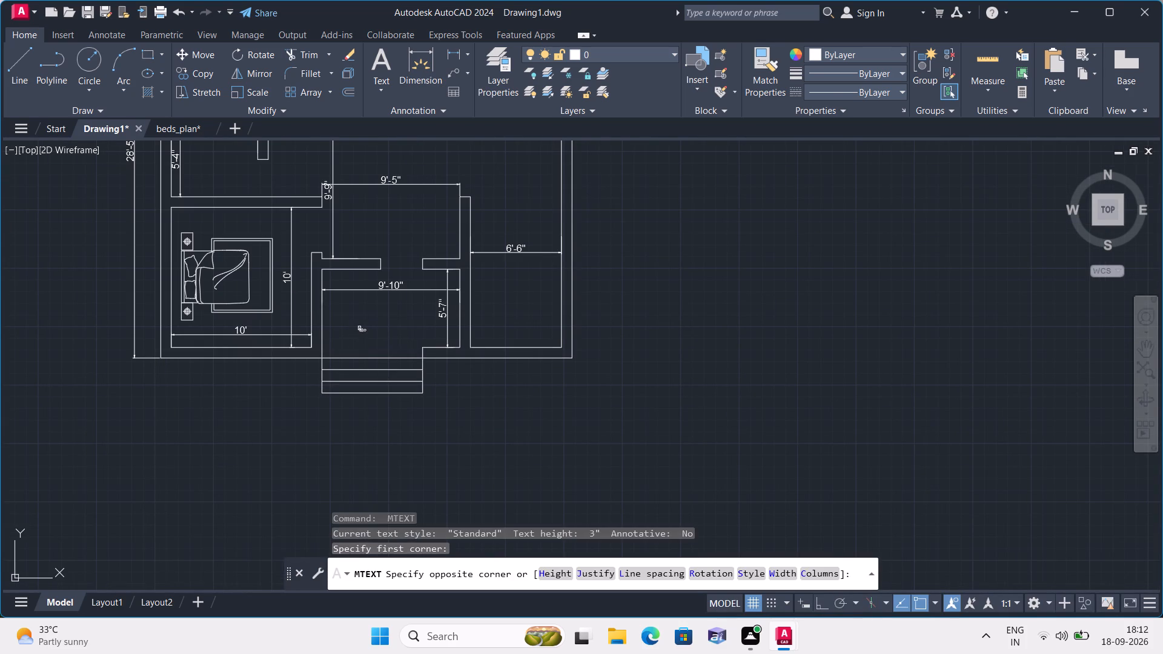
pyautogui.write('VERAN')
pyautogui.write('DAH')
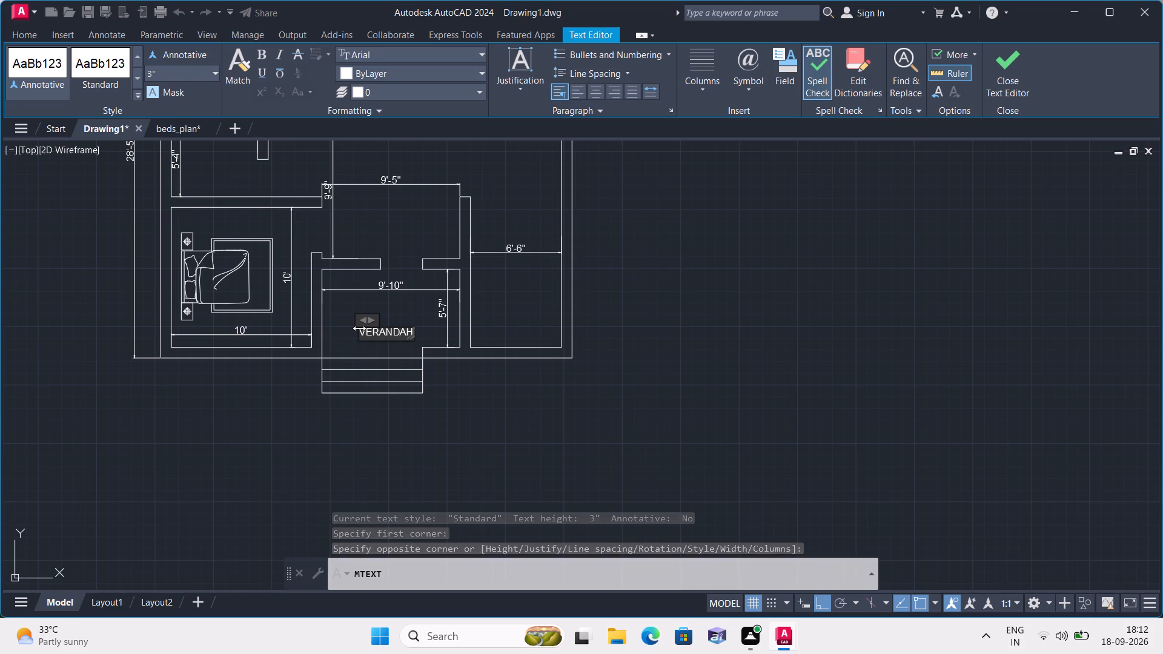
pyautogui.click(420, 314)
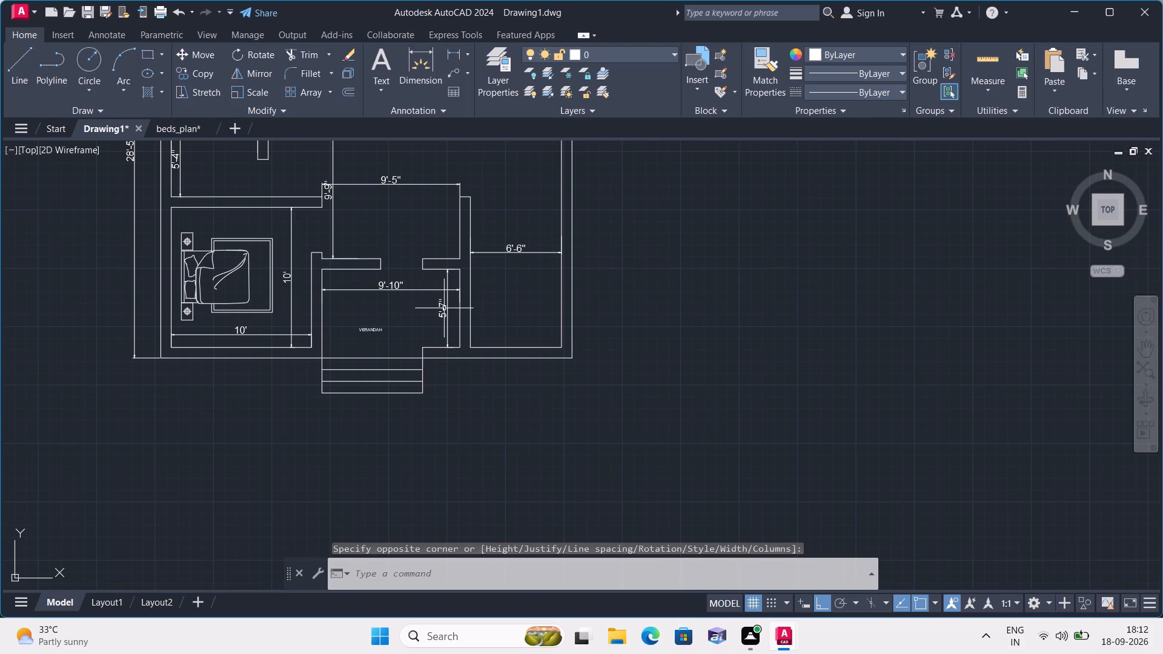
# Add the multiline text label STAIR in the open area above the 6'-6" dimension.
pyautogui.press('space')
pyautogui.moveTo(545, 297); pyautogui.dragTo(571, 372, button='middle')
pyautogui.tripleClick(541, 254)
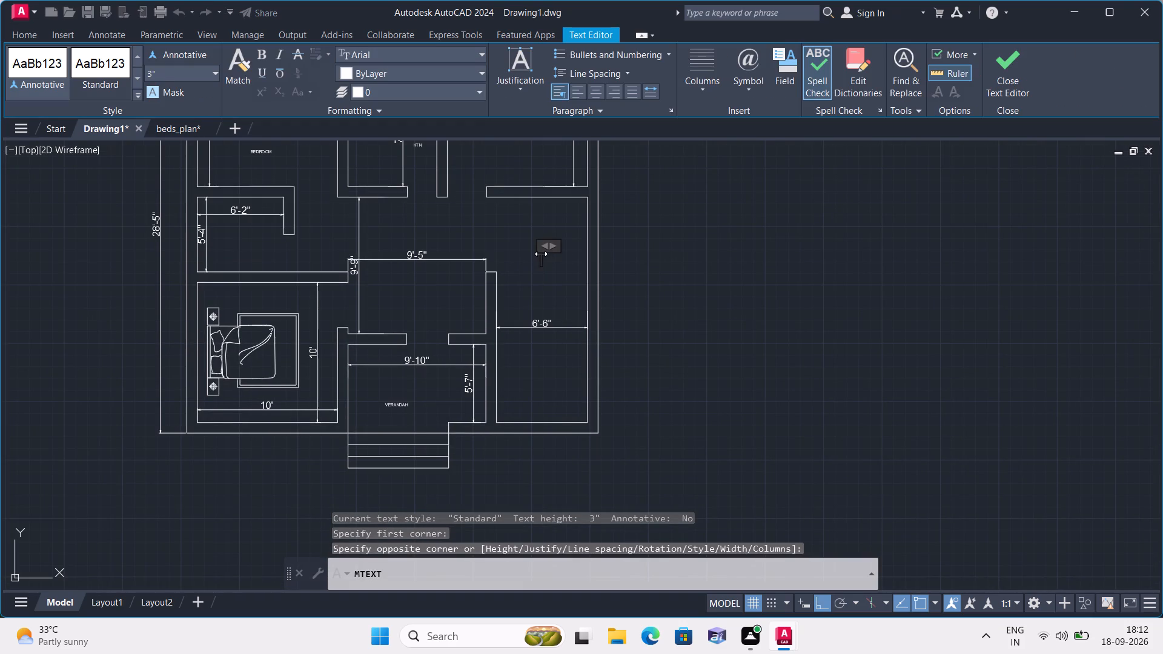
pyautogui.write('STAIR')
pyautogui.click(563, 275)
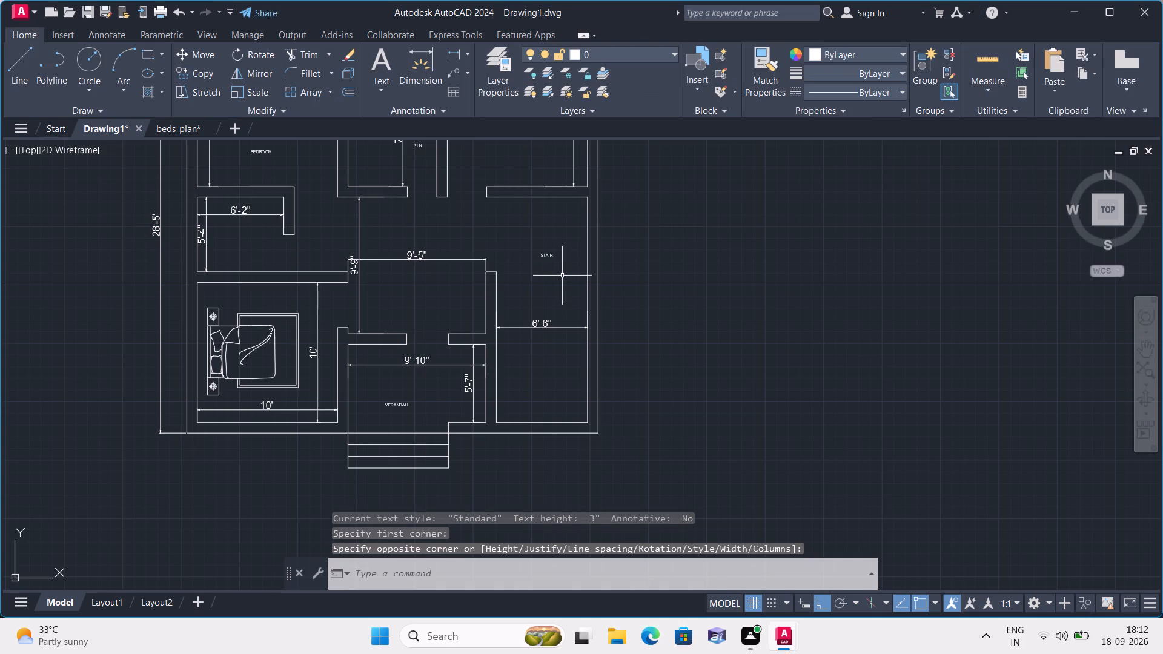
# Add the multiline text label TOI in the 6'-2" x 5'-4" room.
pyautogui.moveTo(242, 251); pyautogui.dragTo(350, 282, button='middle')
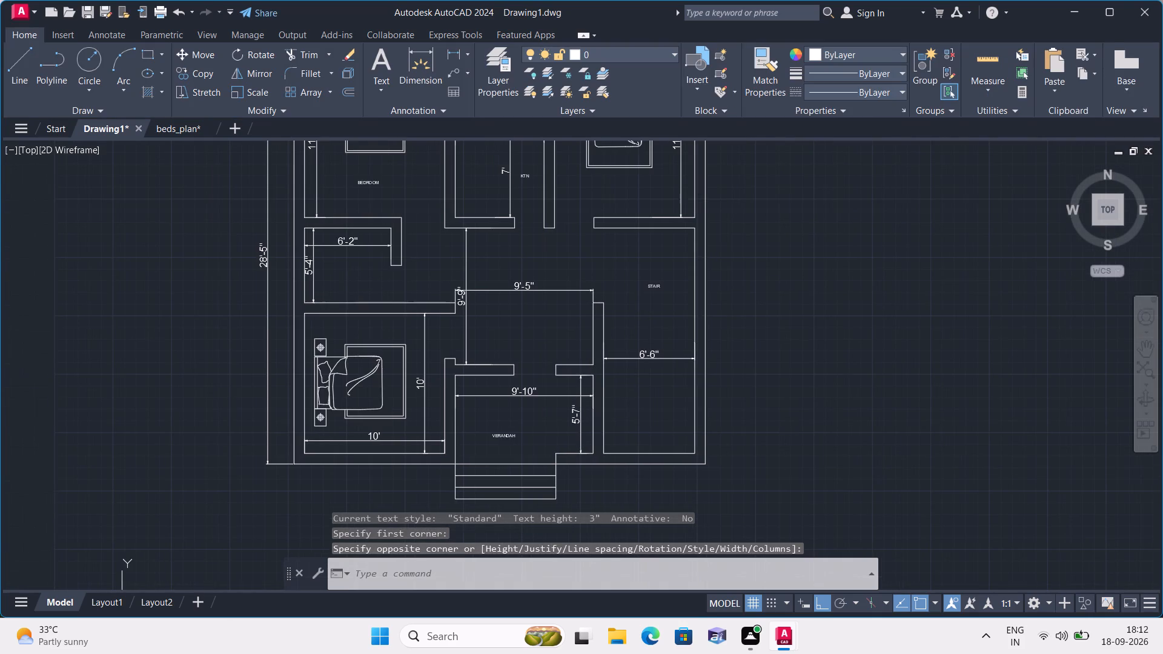
pyautogui.press('space')
pyautogui.tripleClick(350, 282)
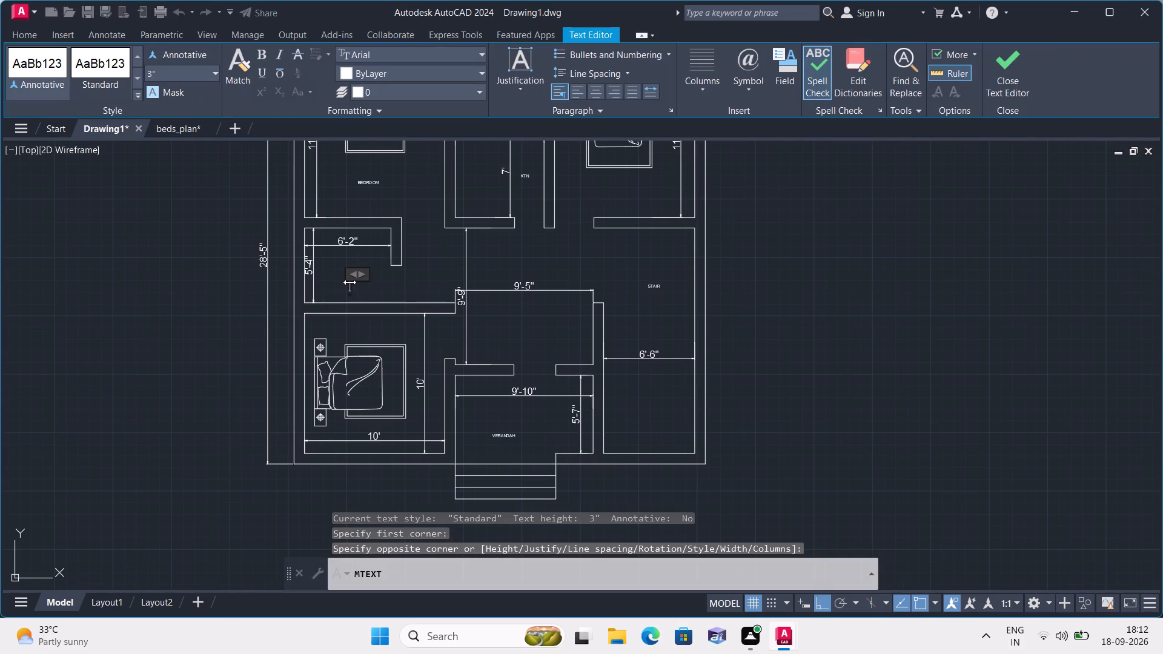
pyautogui.write('TP')
pyautogui.press('BackSpace')
pyautogui.write('OI')
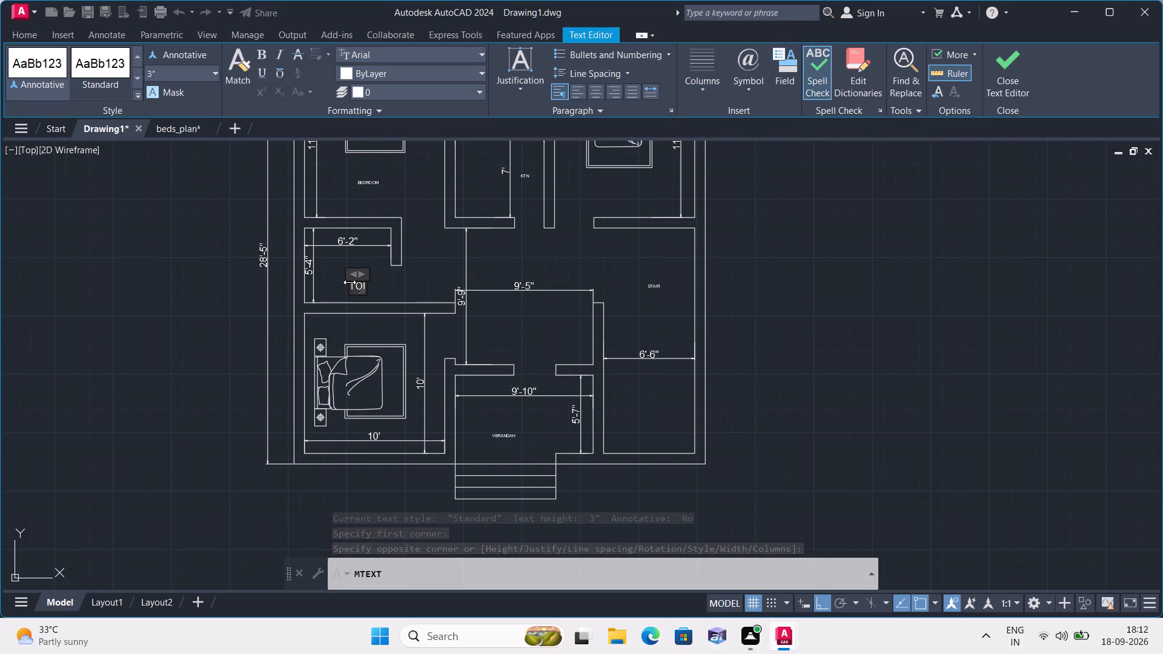
pyautogui.click(380, 285)
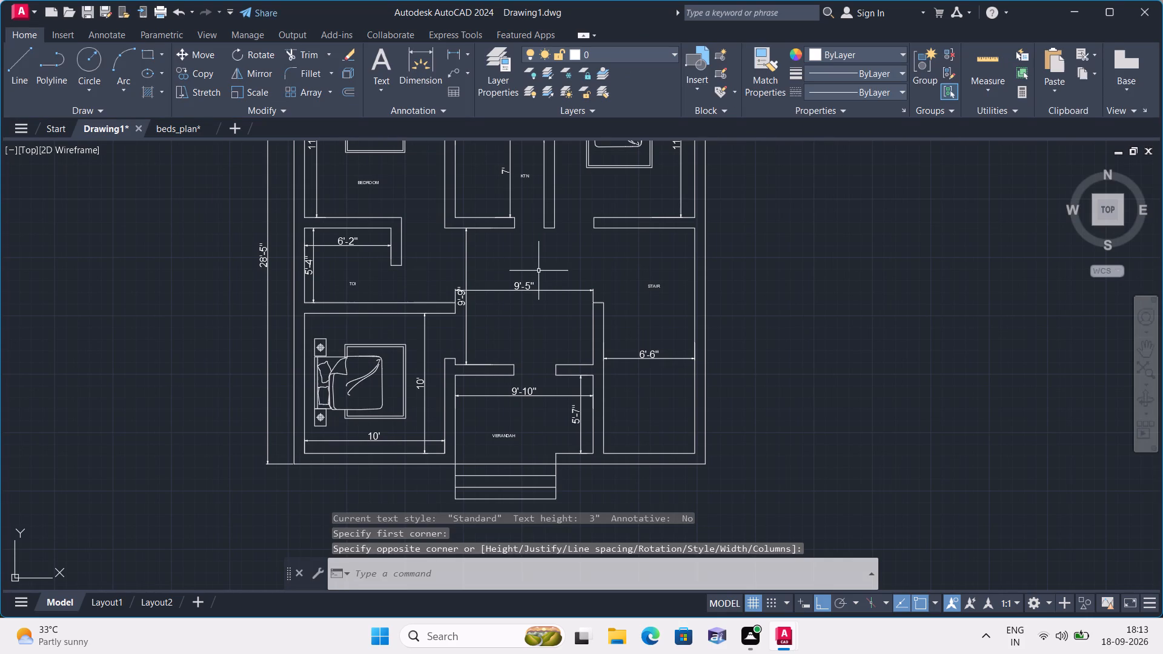
# Add the multiline text label HALL AREA just above the 9'-5" dimension in the central space.
pyautogui.press('space')
pyautogui.tripleClick(535, 271)
pyautogui.click(535, 271)
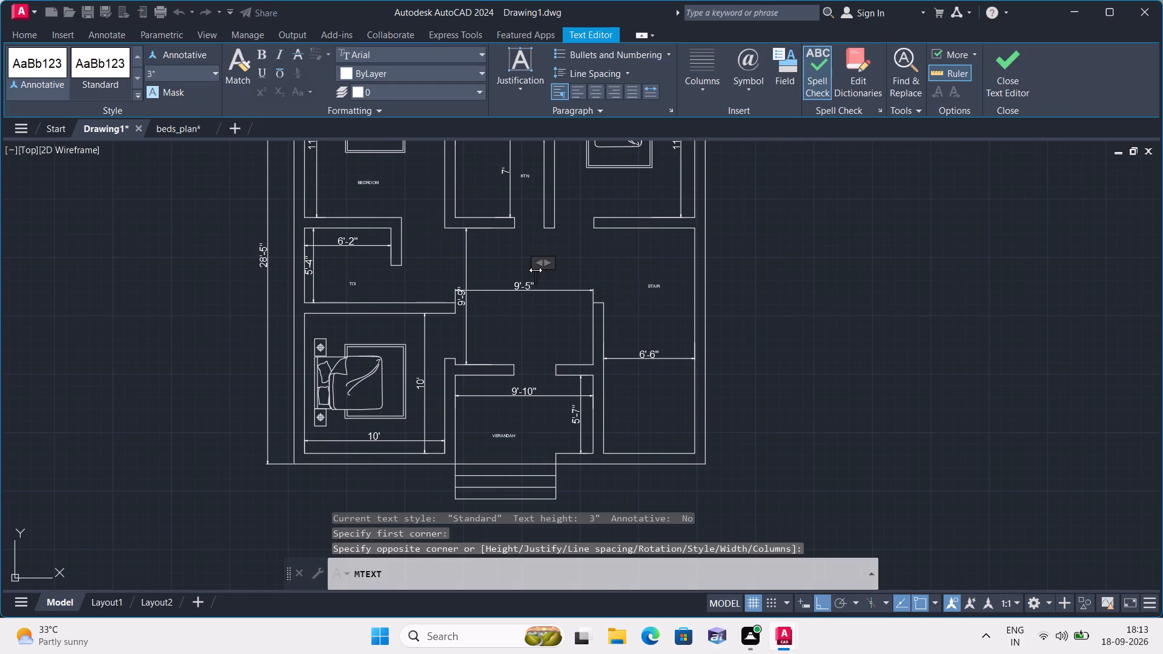
pyautogui.write('HALL AREA')
pyautogui.click(569, 262)
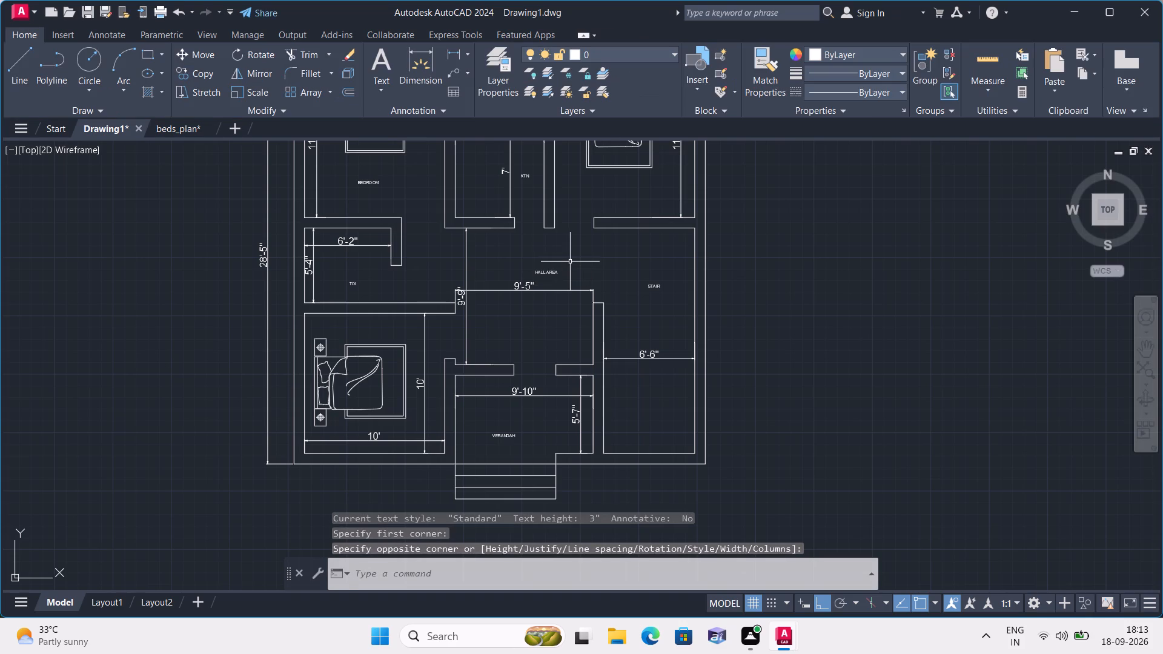
# Select all similar room labels and set their text height to 6".
pyautogui.click(542, 275)
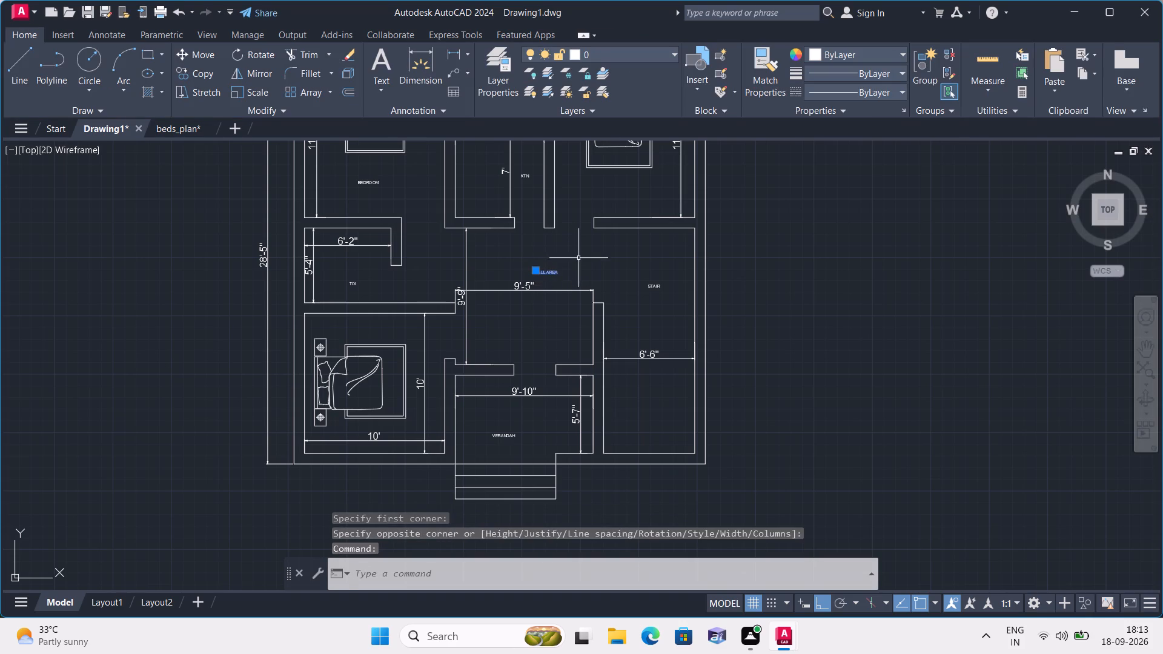
pyautogui.rightClick(577, 260)
pyautogui.click(635, 482)
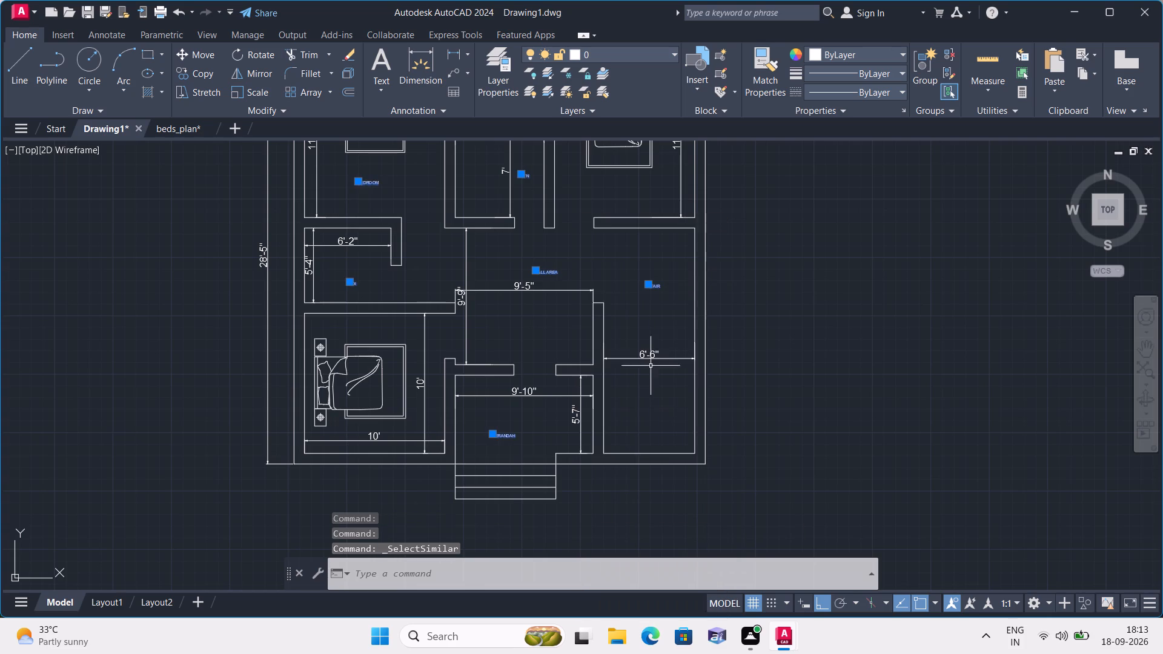
pyautogui.rightClick(601, 288)
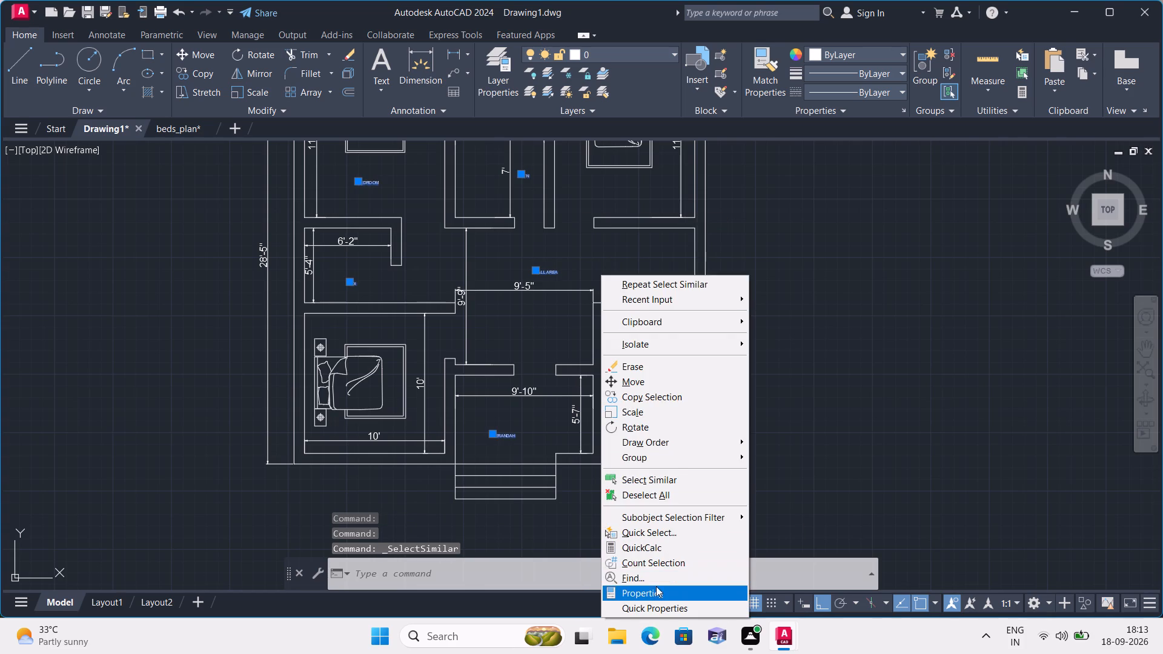
pyautogui.click(657, 592)
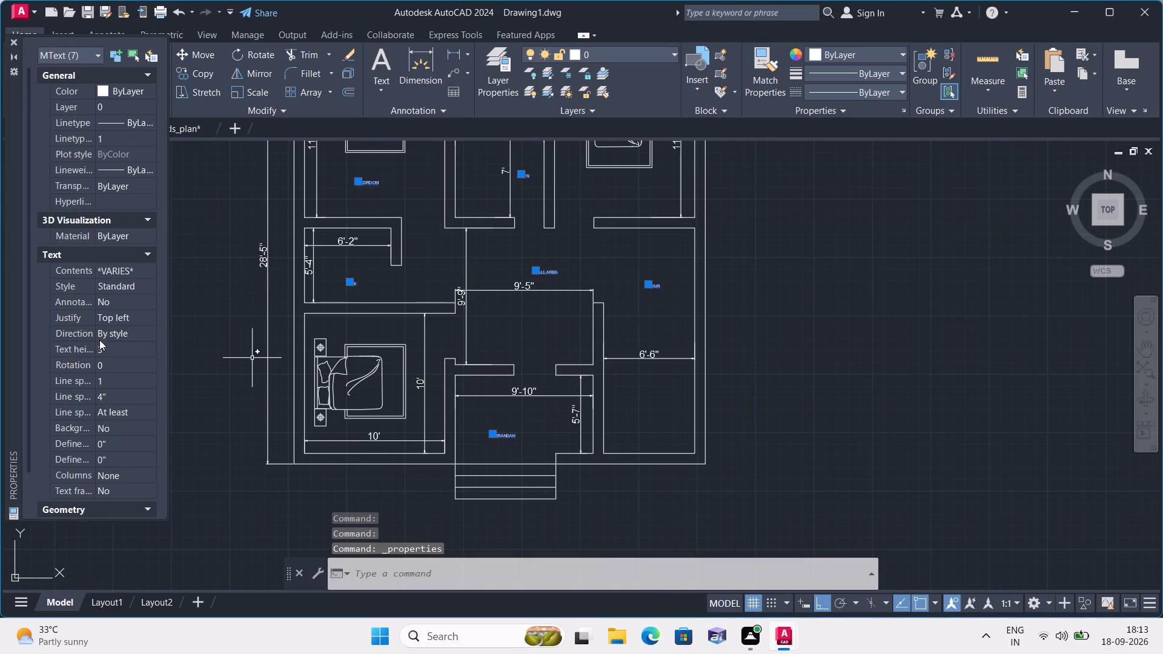
pyautogui.click(119, 358)
pyautogui.click(116, 349)
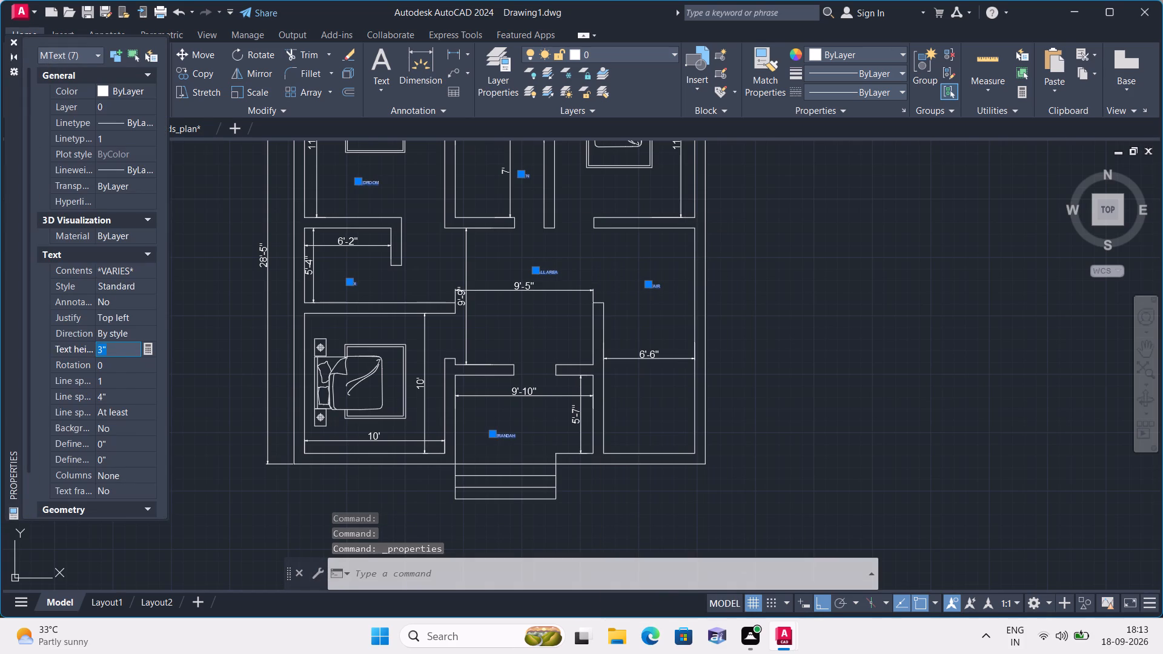
pyautogui.press('BackSpace')
pyautogui.write('6"')
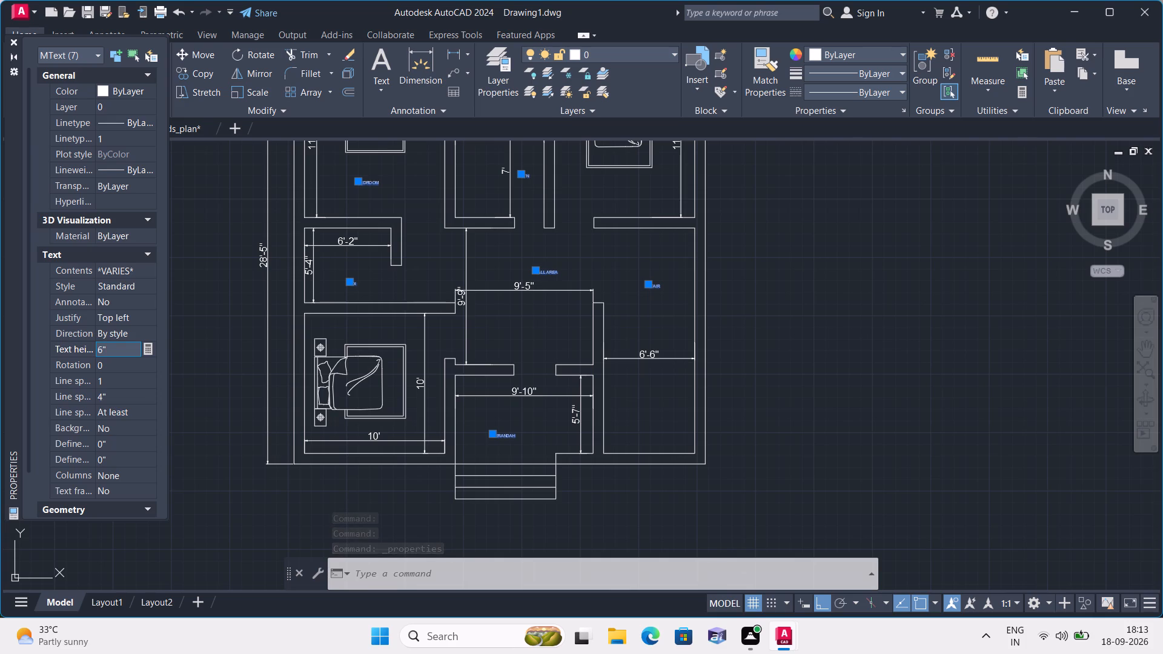
pyautogui.click(220, 334)
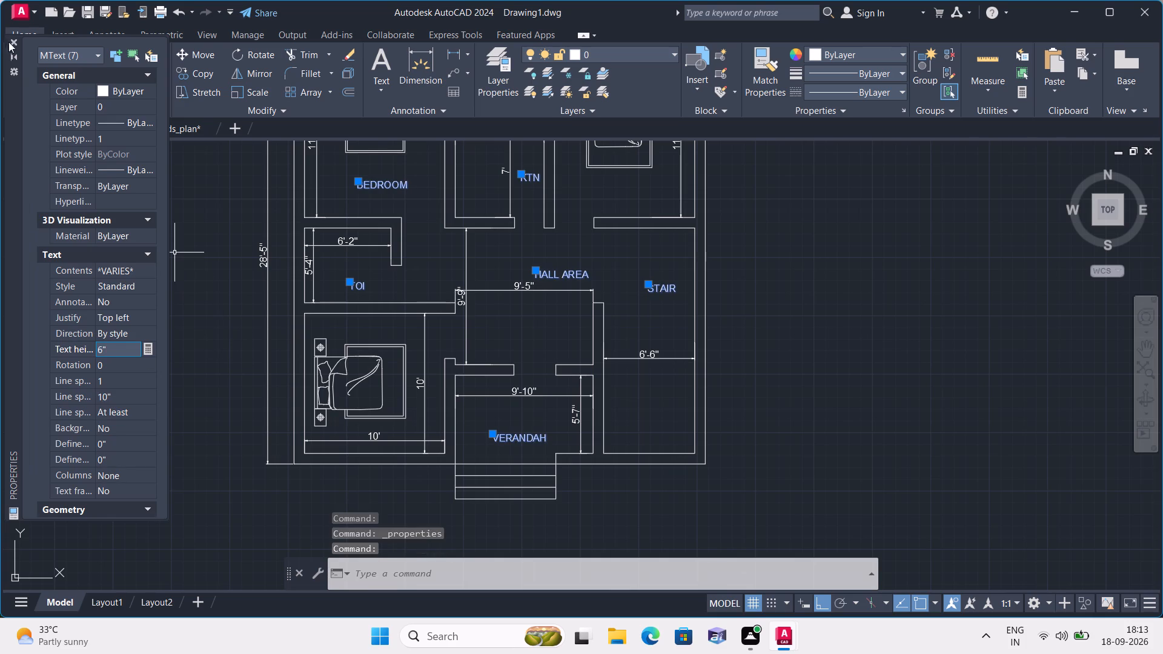
pyautogui.click(15, 43)
pyautogui.press('Escape')
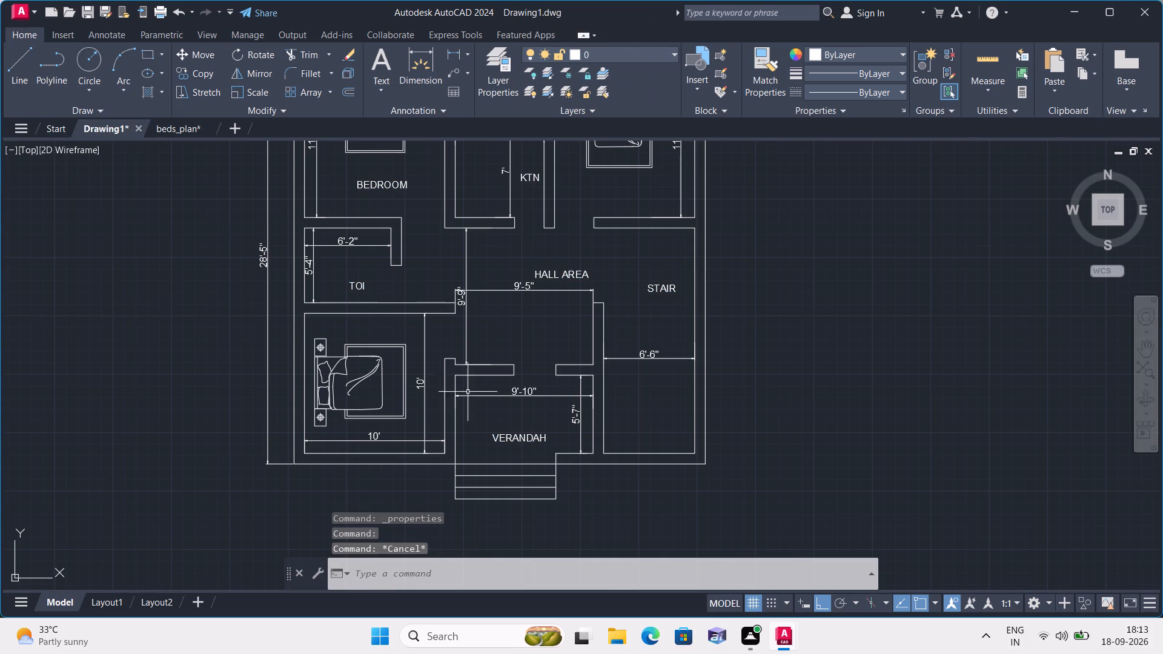
# Move the VERANDAH label left so it sits centred above the entrance steps.
pyautogui.scroll(1, 394, 486)
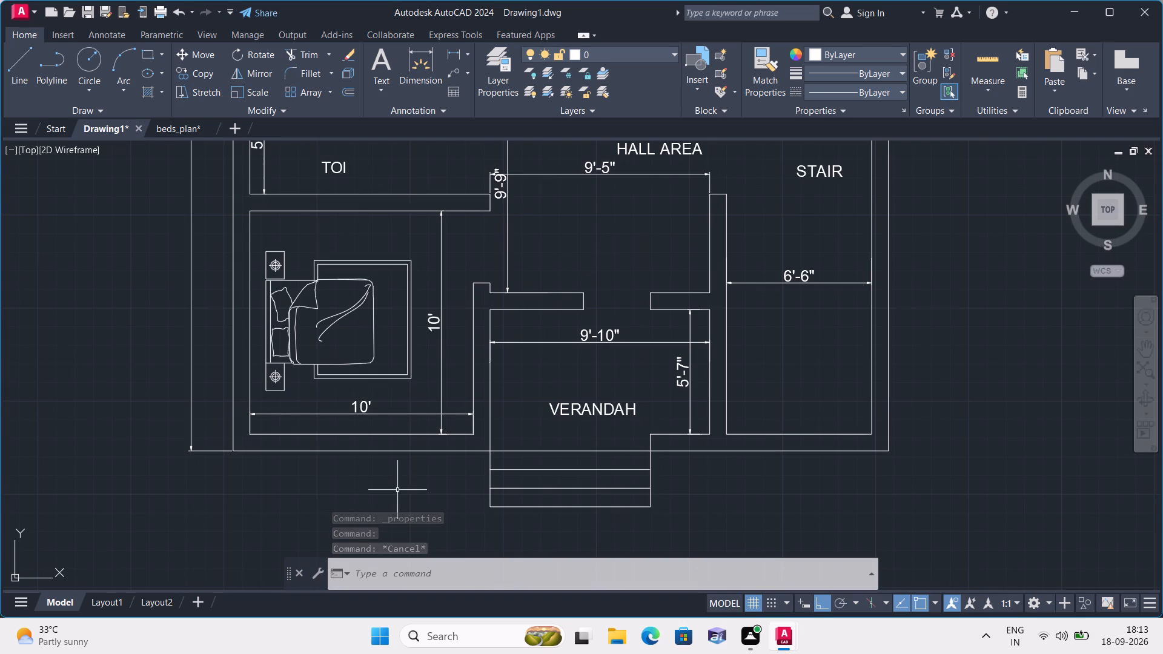
pyautogui.click(575, 416)
pyautogui.click(566, 410)
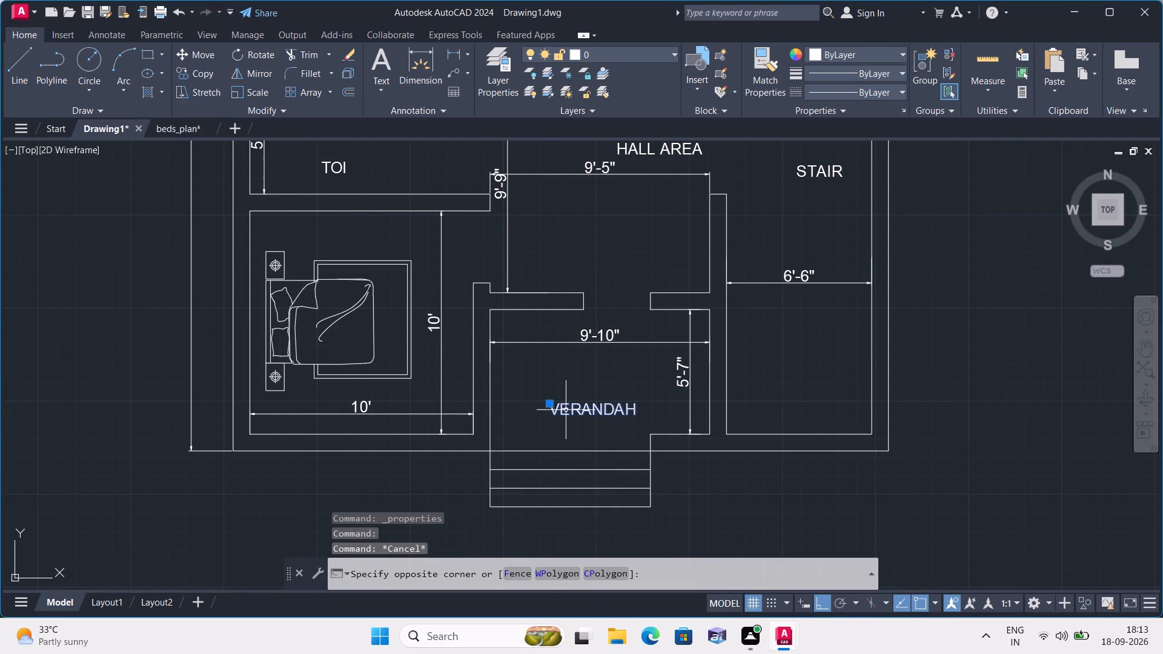
pyautogui.click(549, 401)
pyautogui.click(522, 399)
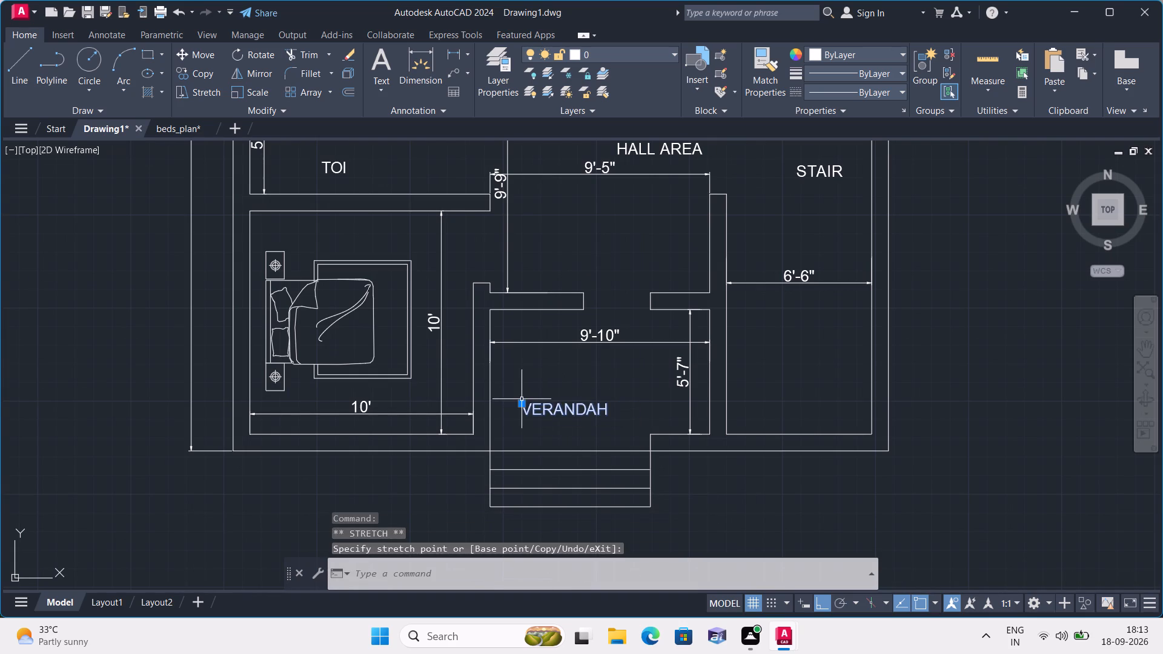
pyautogui.press('Escape')
# Turn Ortho off and move the TOI label up and left, centred under the 6'-2" dimension.
pyautogui.moveTo(778, 305); pyautogui.dragTo(786, 322, button='middle')
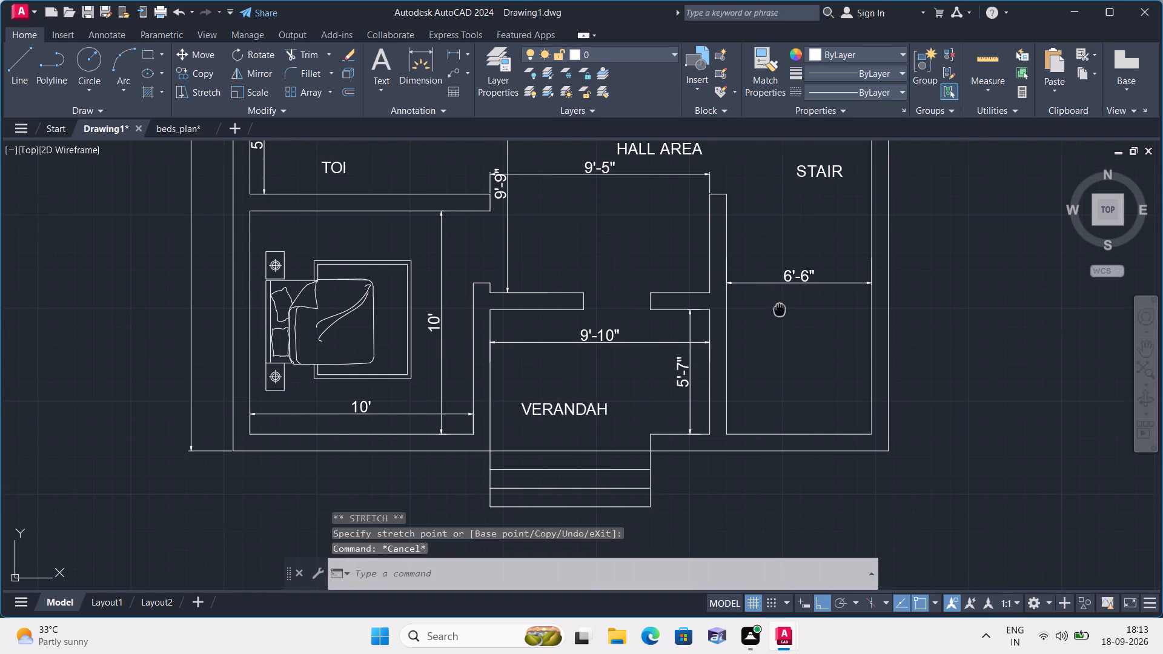
pyautogui.moveTo(786, 322); pyautogui.dragTo(808, 378, button='middle')
pyautogui.click(361, 237)
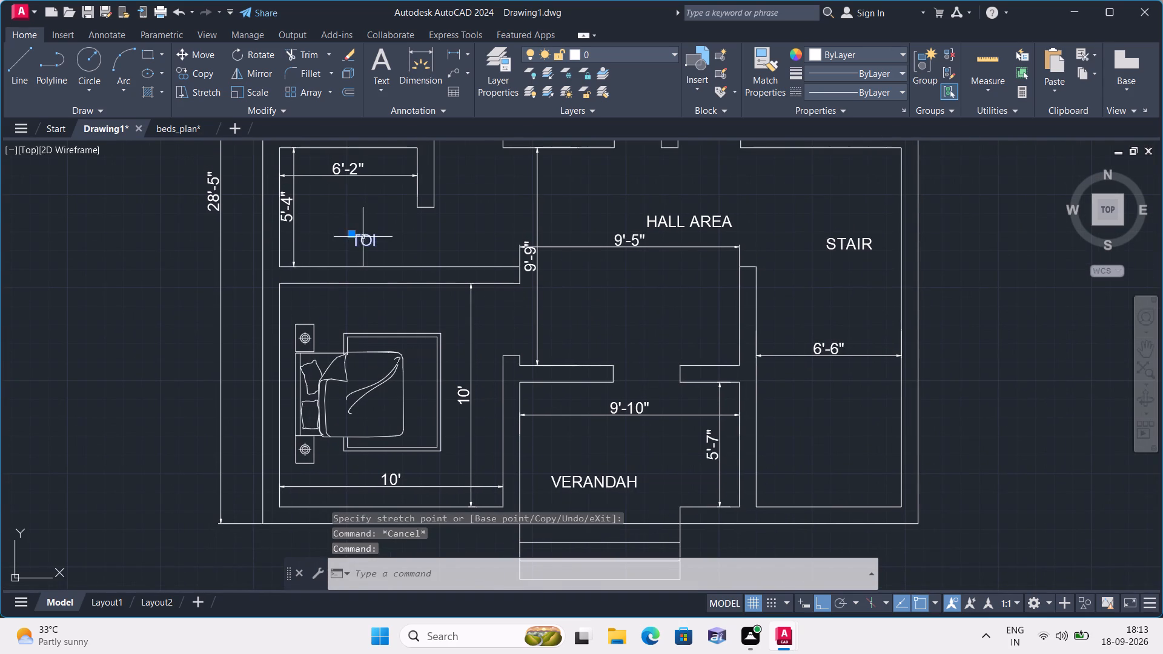
pyautogui.click(350, 231)
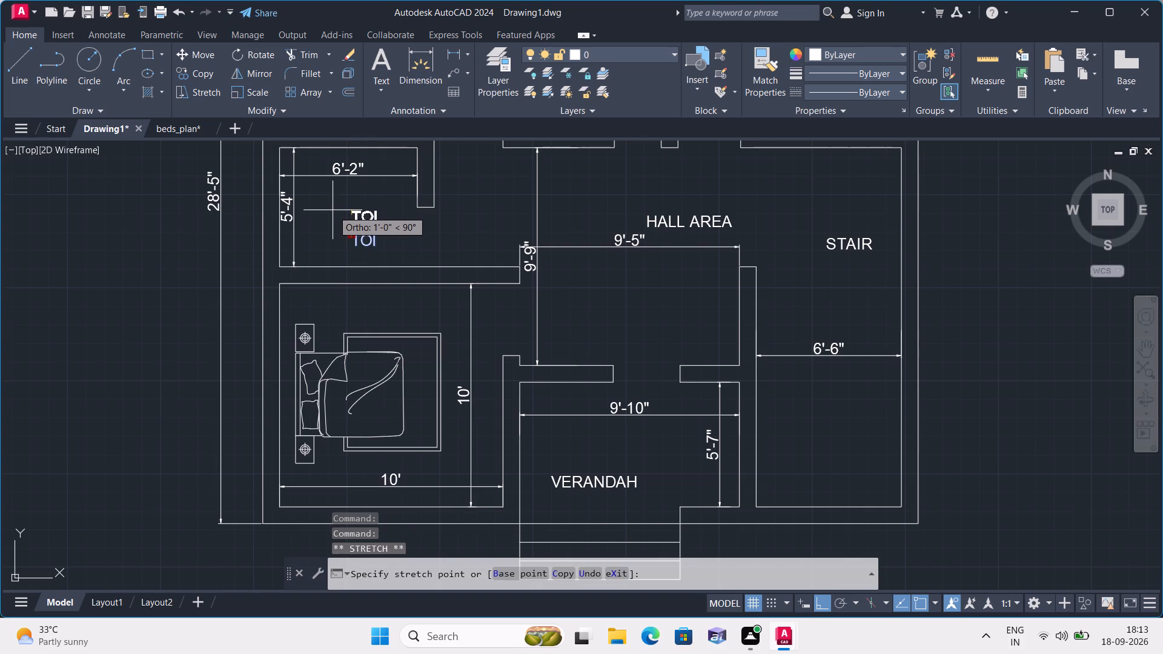
pyautogui.press('F8')
pyautogui.click(334, 211)
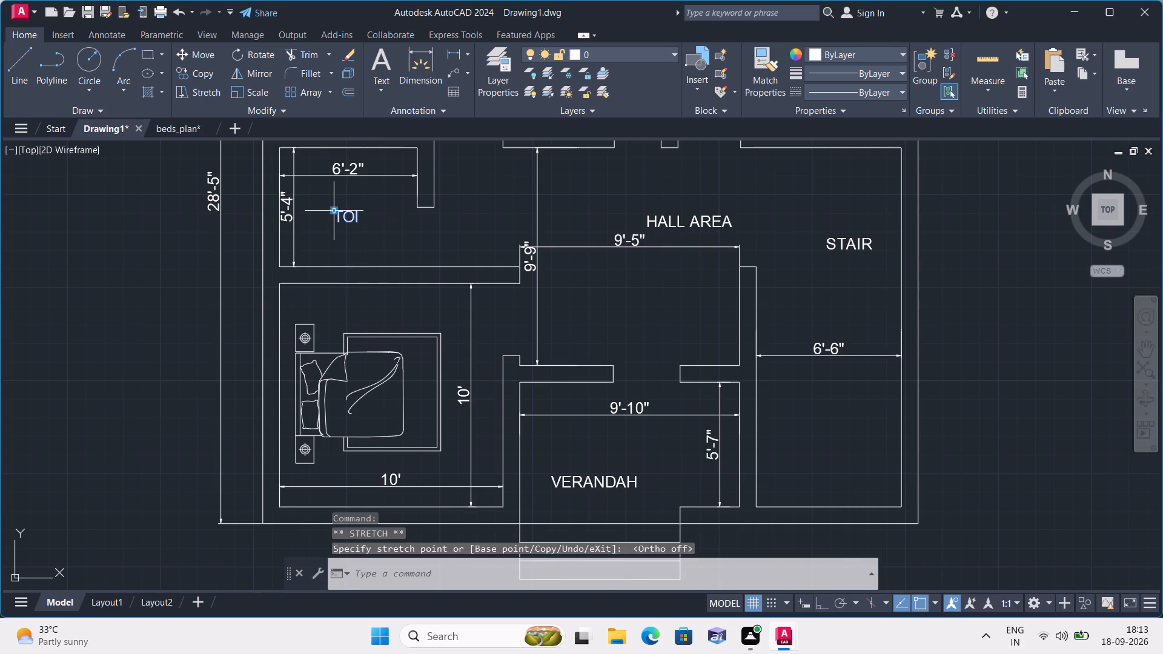
pyautogui.press('Escape')
# Copy the BEDROOM label below the bed in the upper-right bedroom and above the bed in the lower-left bedroom.
pyautogui.scroll(-1, 360, 249)
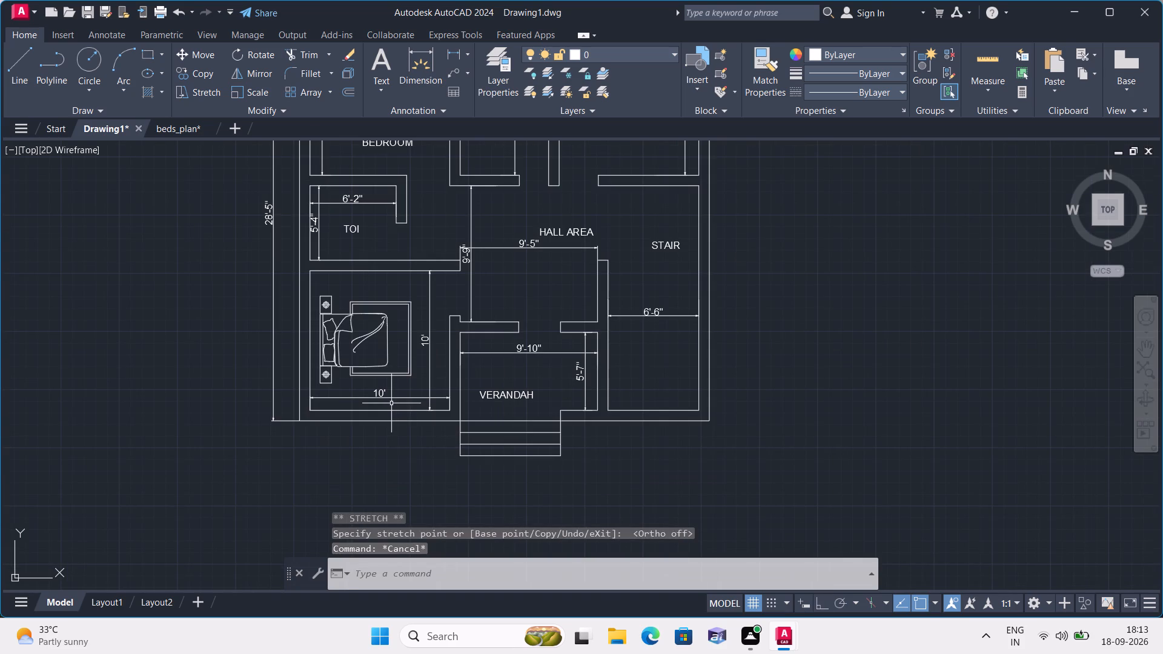
pyautogui.moveTo(391, 403); pyautogui.dragTo(382, 494, button='middle')
pyautogui.scroll(-1, 362, 340)
pyautogui.scroll(2, 369, 275)
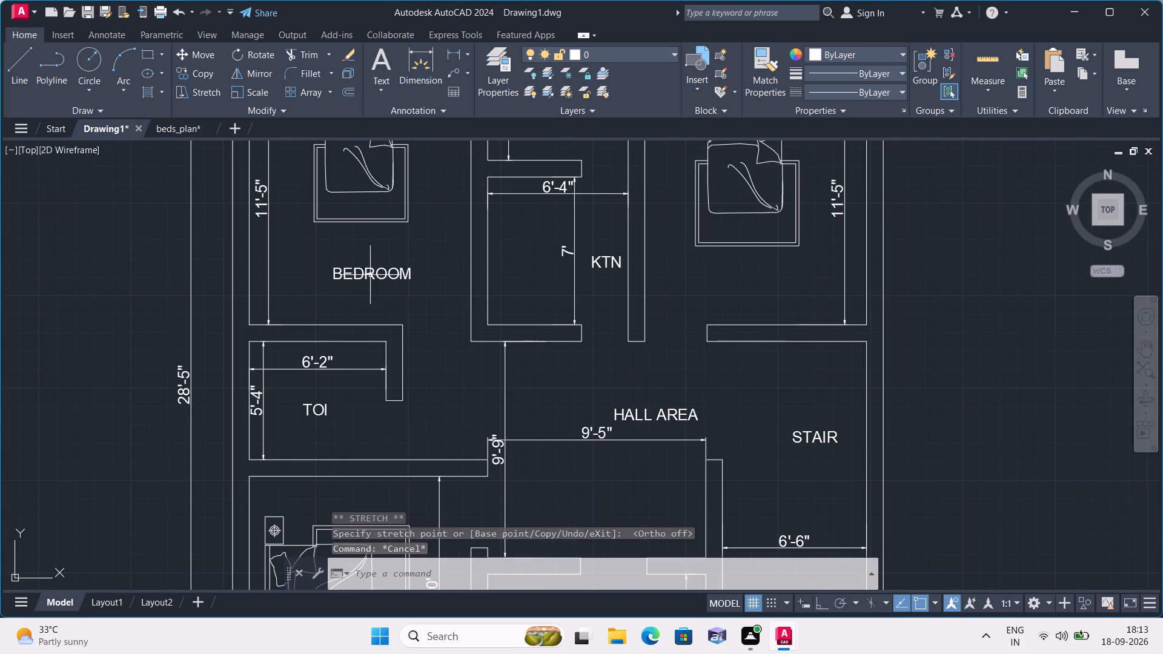
pyautogui.click(370, 275)
pyautogui.click(202, 71)
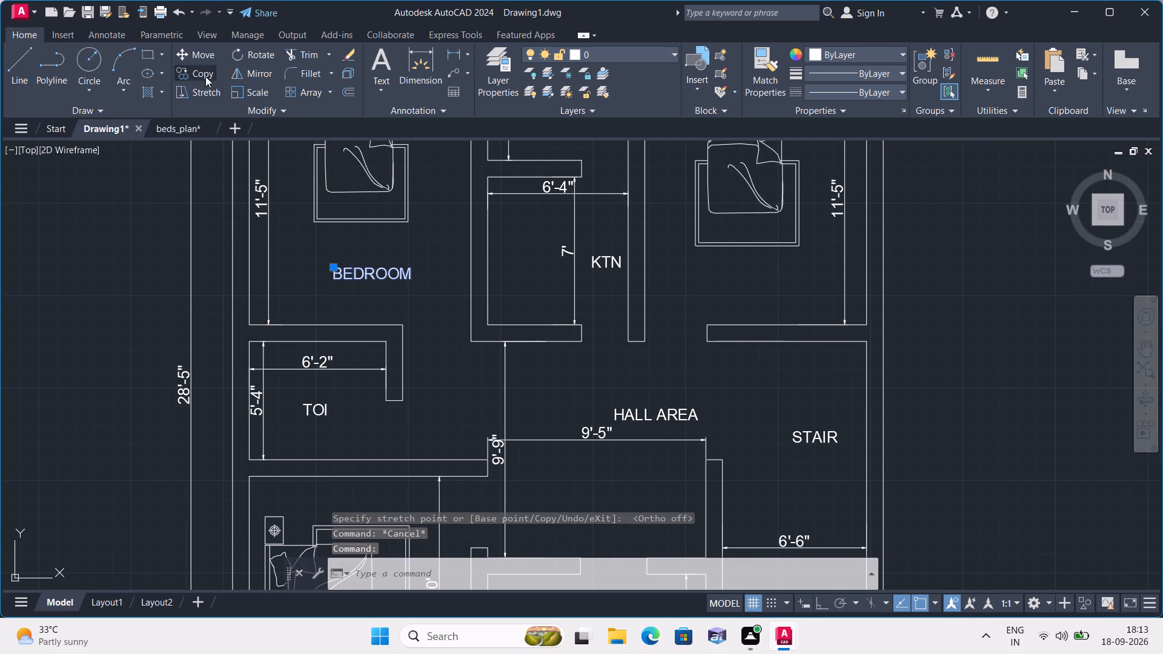
pyautogui.click(350, 271)
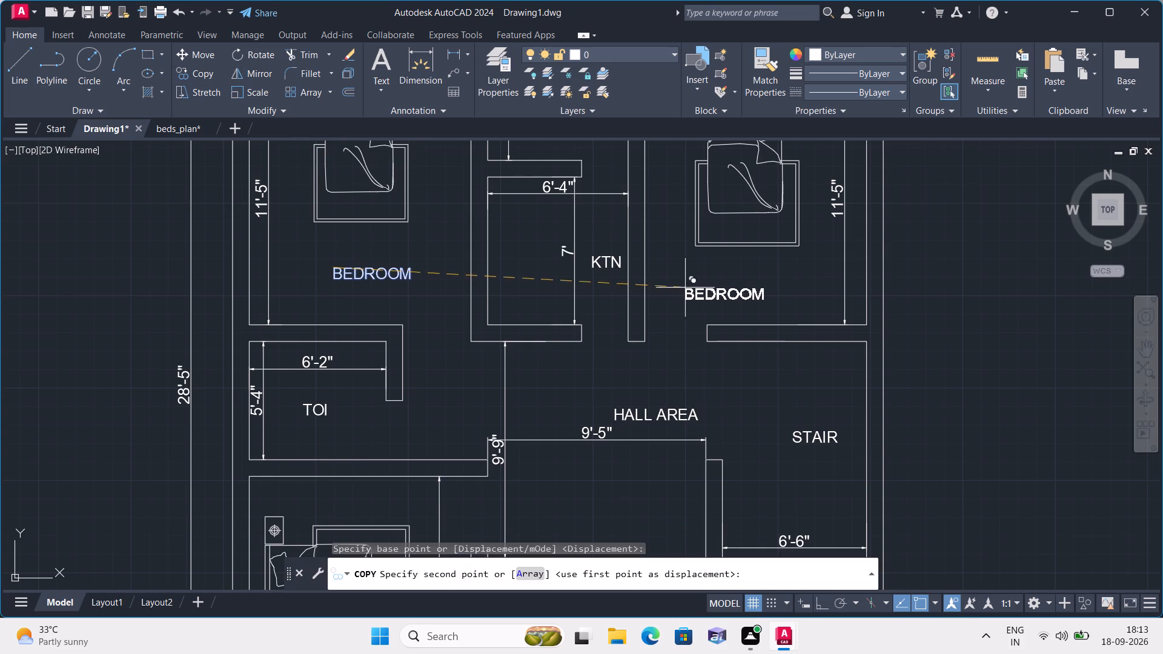
pyautogui.click(726, 282)
pyautogui.scroll(-1, 693, 306)
pyautogui.moveTo(691, 309); pyautogui.dragTo(690, 297, button='middle')
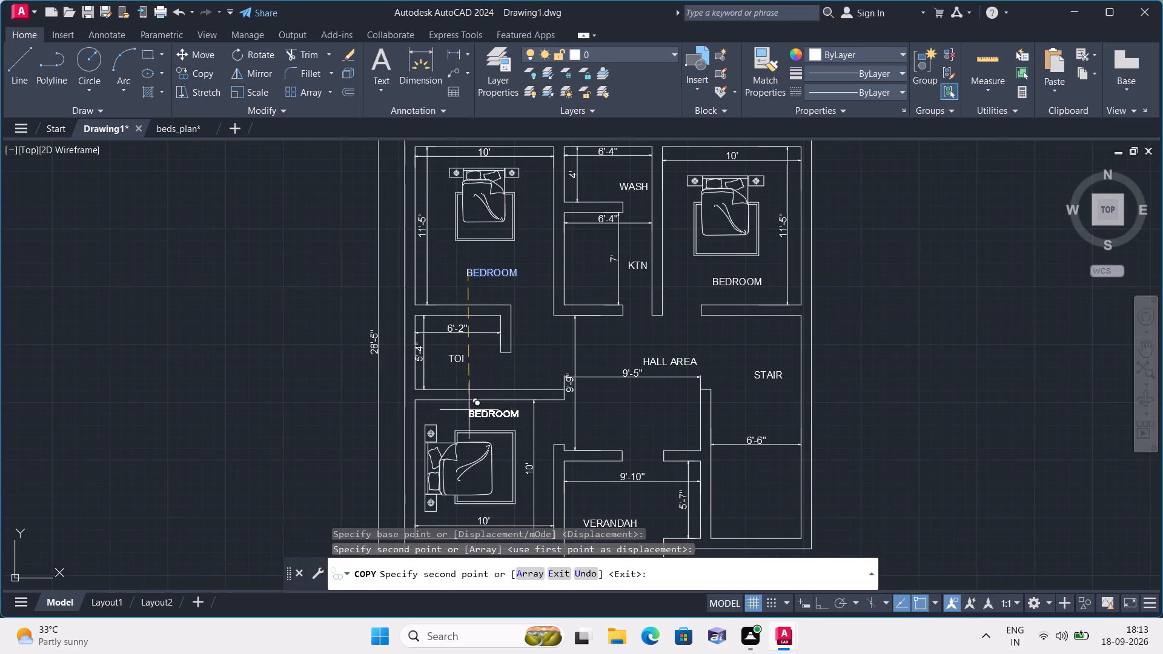
pyautogui.scroll(1, 468, 410)
pyautogui.click(462, 409)
pyautogui.press('Escape')
# Move the WASH label up and left toward the centre of its room, beside the 4' dimension.
pyautogui.scroll(-1, 479, 367)
pyautogui.moveTo(529, 339); pyautogui.dragTo(529, 342, button='middle')
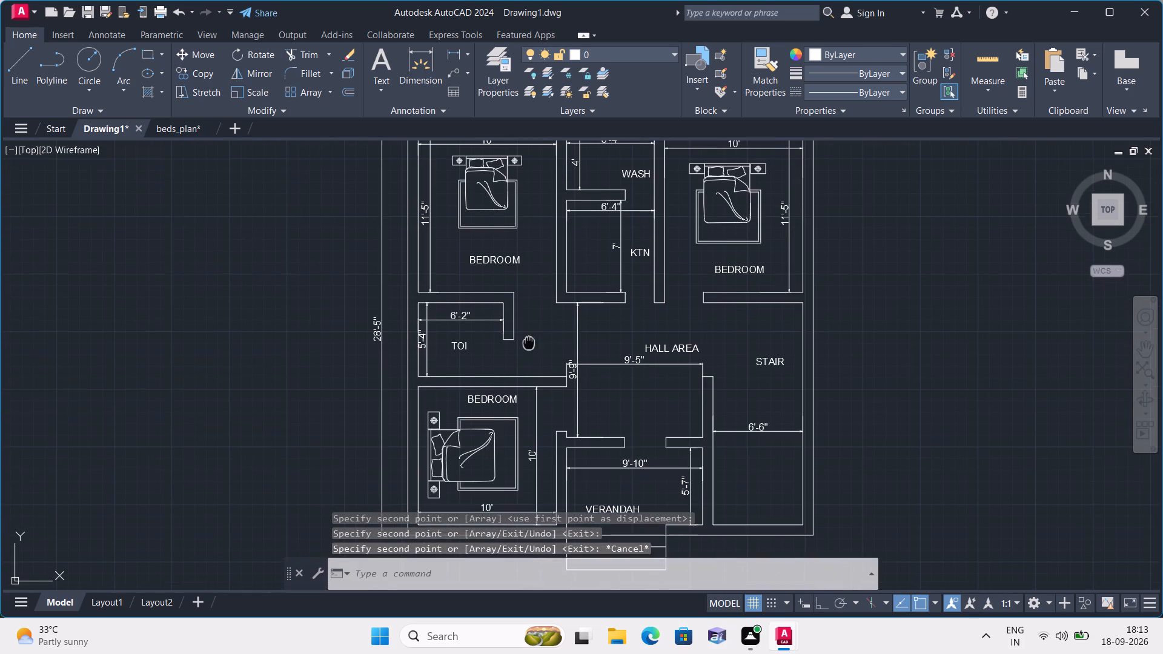
pyautogui.moveTo(529, 342); pyautogui.dragTo(514, 360, button='middle')
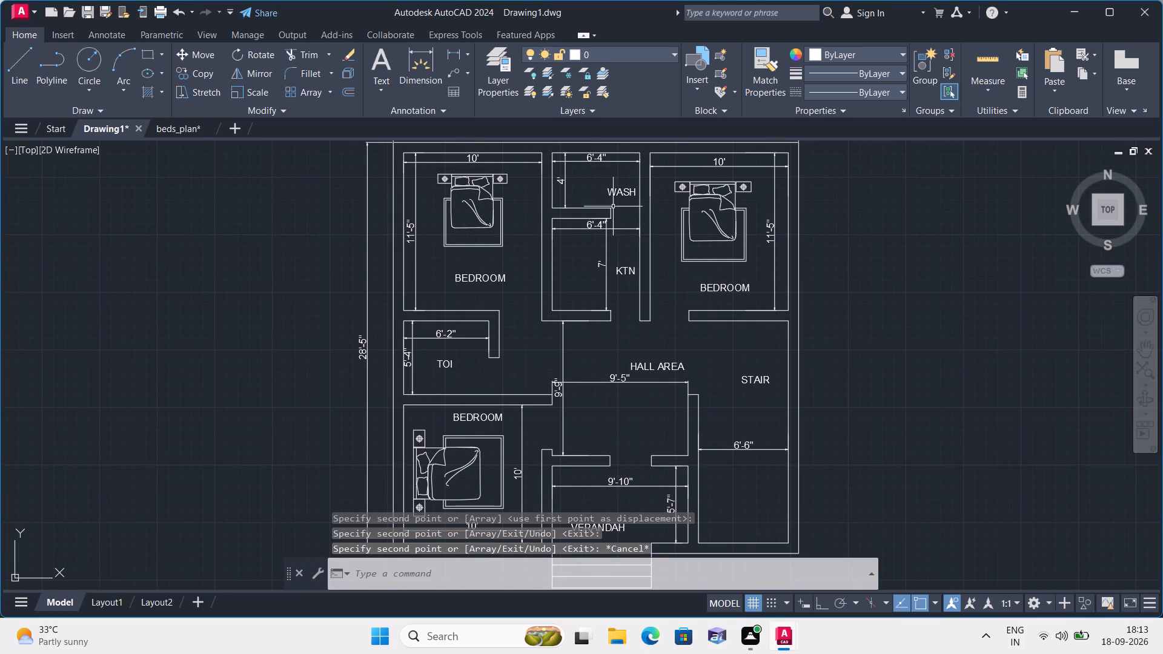
pyautogui.scroll(1, 613, 208)
pyautogui.click(616, 185)
pyautogui.click(604, 176)
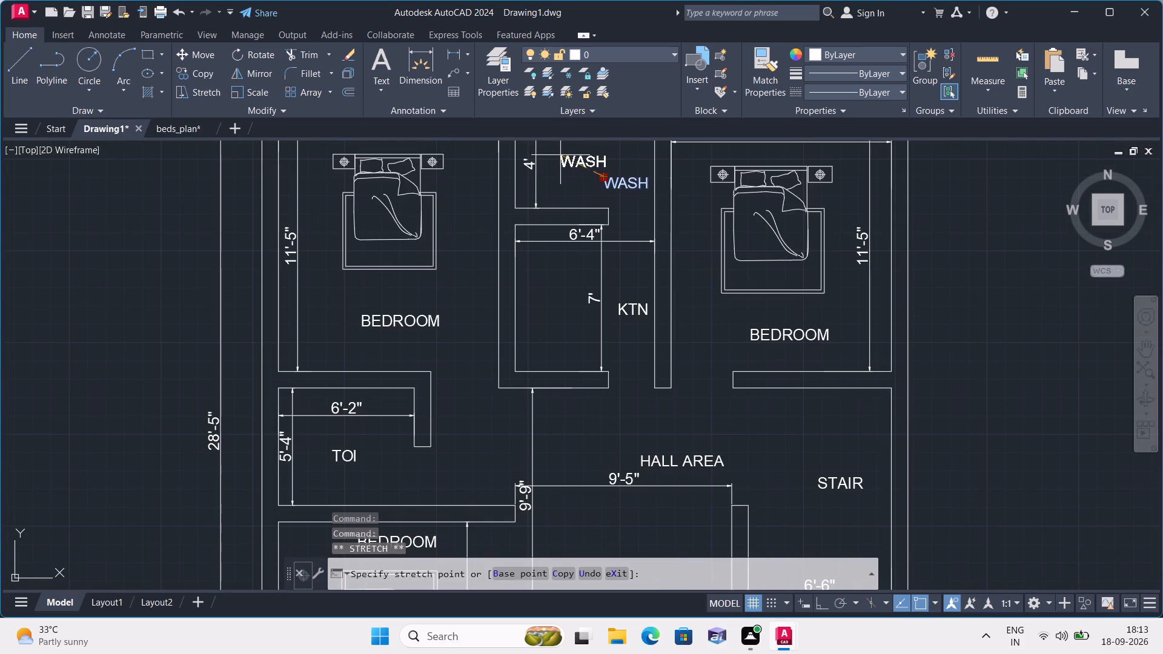
pyautogui.click(555, 154)
pyautogui.press('Escape')
# With Ortho on, draw the inner outline of an L-shaped counter along the upper and left walls of the KTN room.
pyautogui.scroll(-1, 603, 205)
pyautogui.moveTo(601, 210); pyautogui.dragTo(577, 165, button='middle')
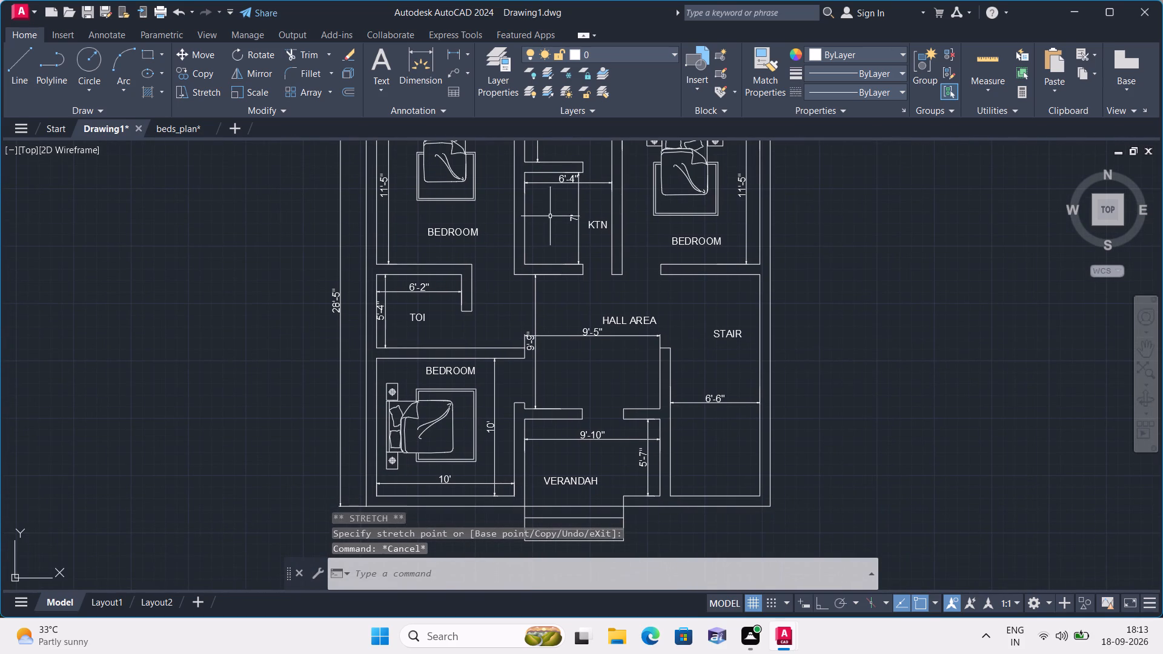
pyautogui.write('l')
pyautogui.press('space')
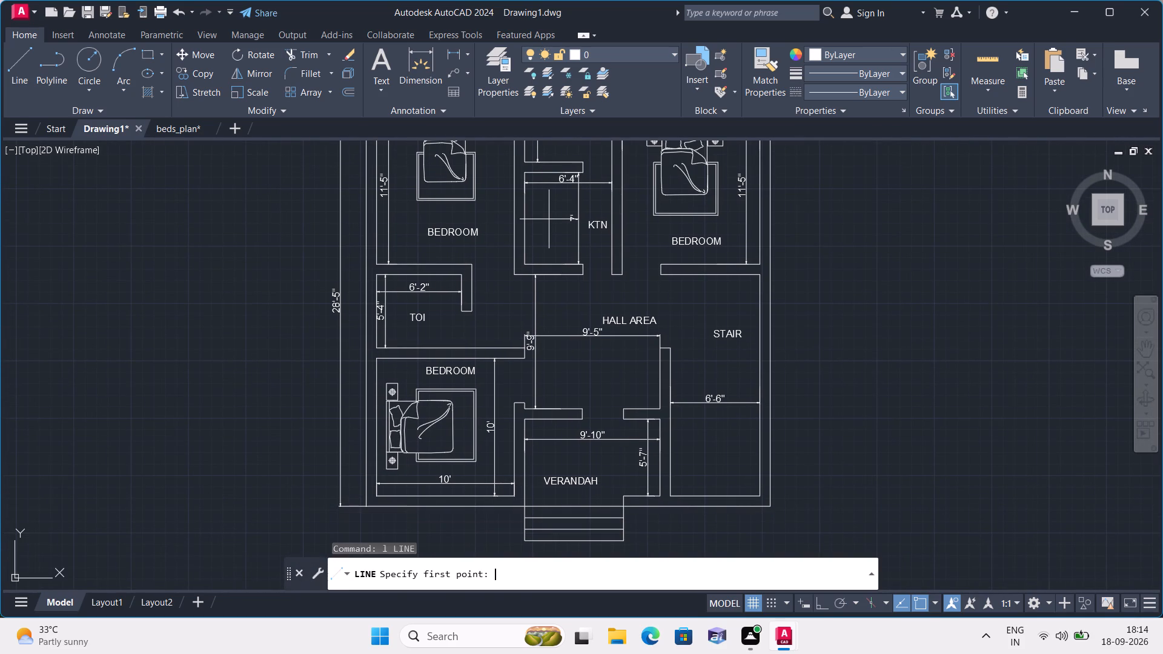
pyautogui.press('F8')
pyautogui.scroll(1, 563, 185)
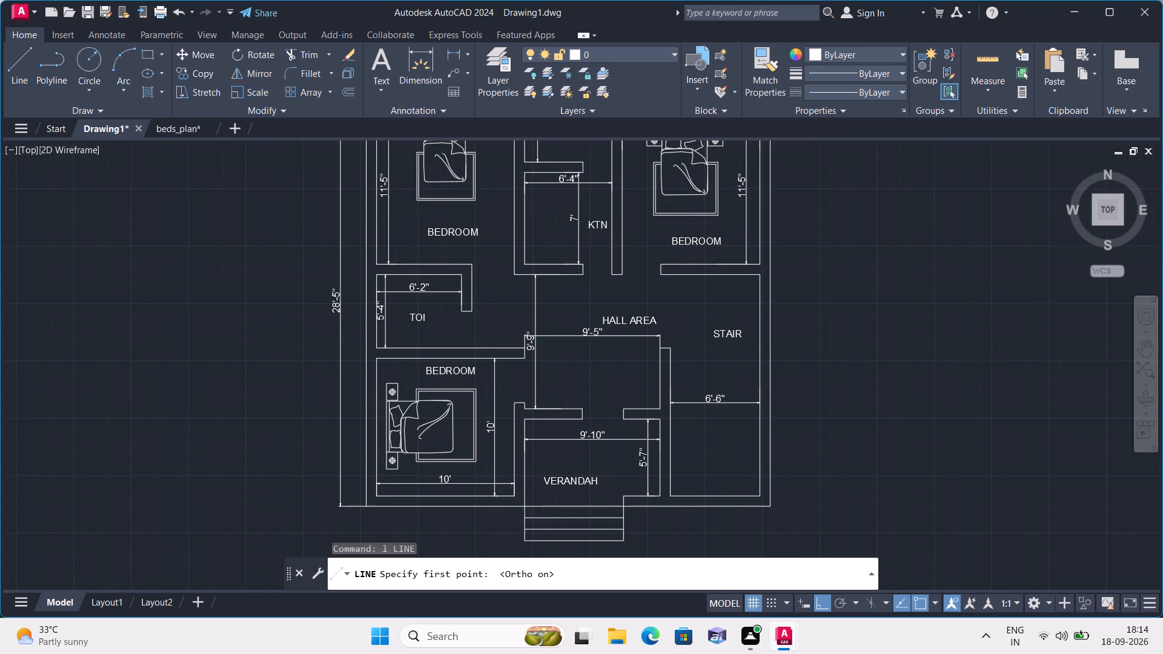
pyautogui.scroll(1, 563, 185)
pyautogui.click(612, 153)
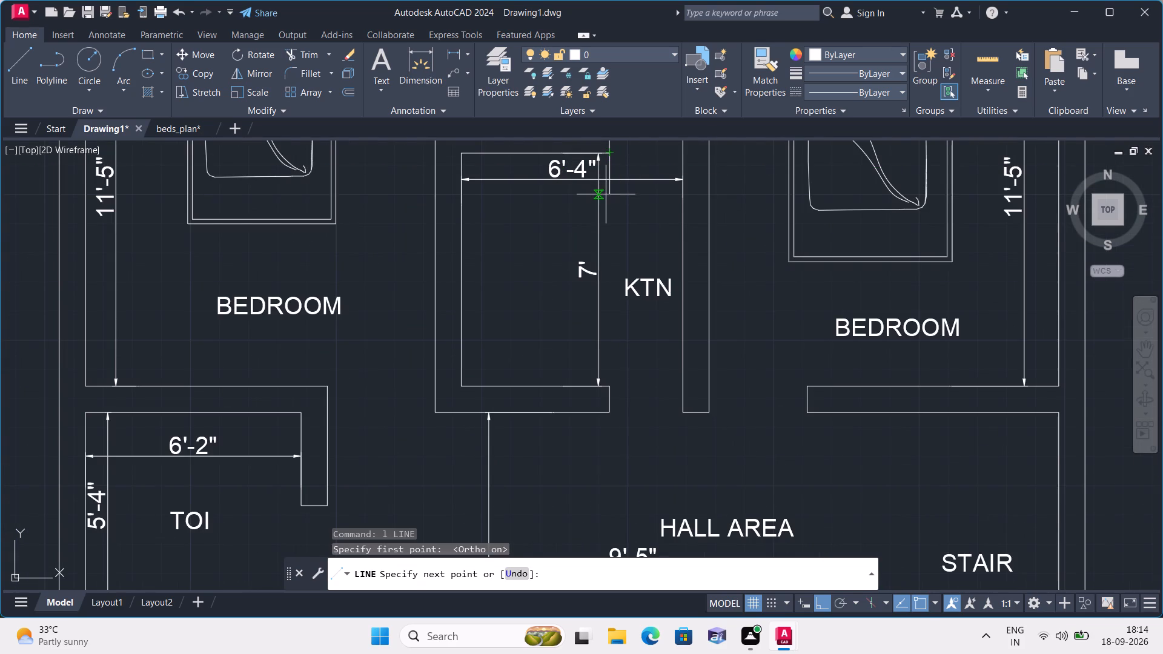
pyautogui.click(609, 204)
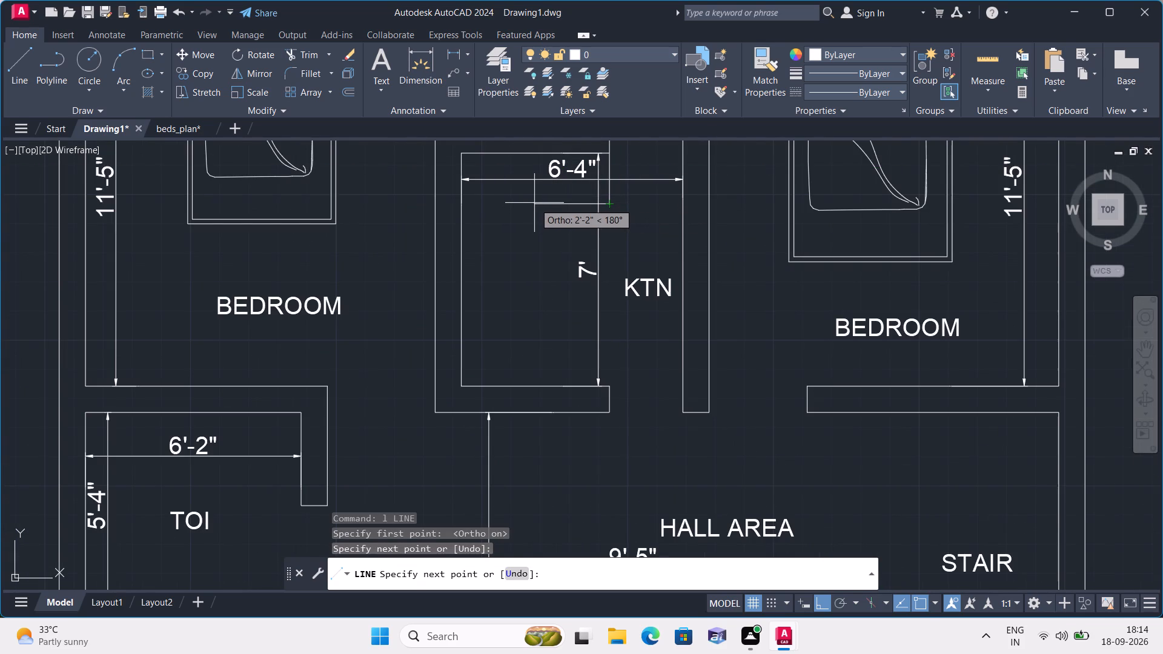
pyautogui.click(517, 203)
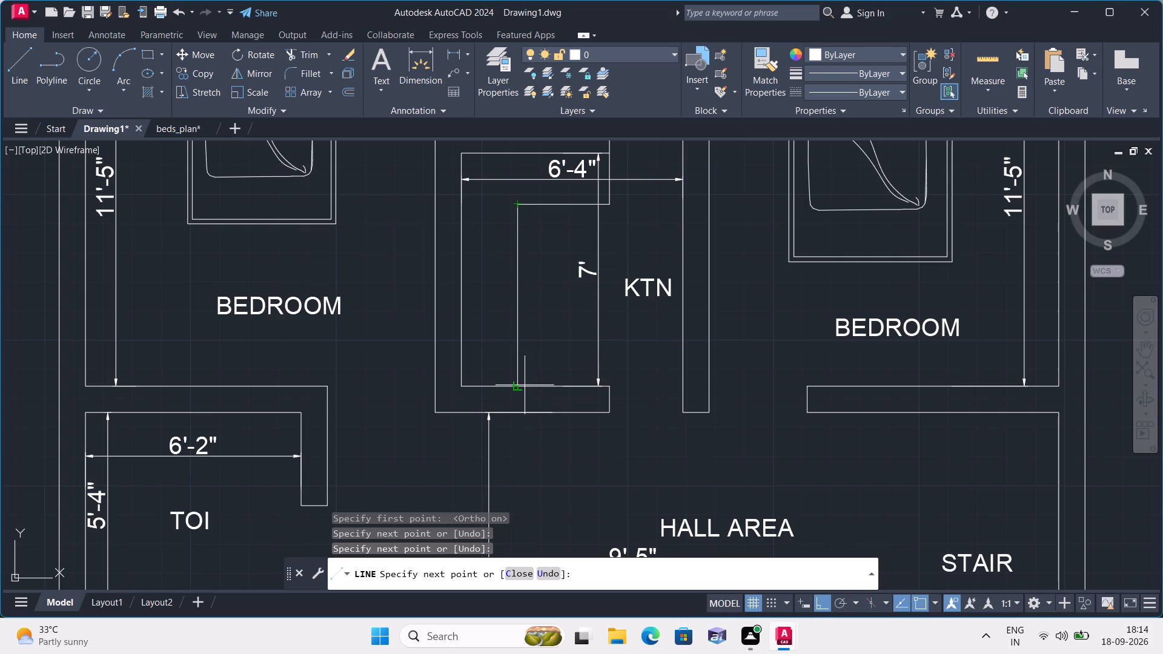
pyautogui.click(522, 385)
pyautogui.press('space')
# Hatch the L-shaped kitchen counter with the AR-CONC pattern at scale 0.01.
pyautogui.scroll(-1, 528, 320)
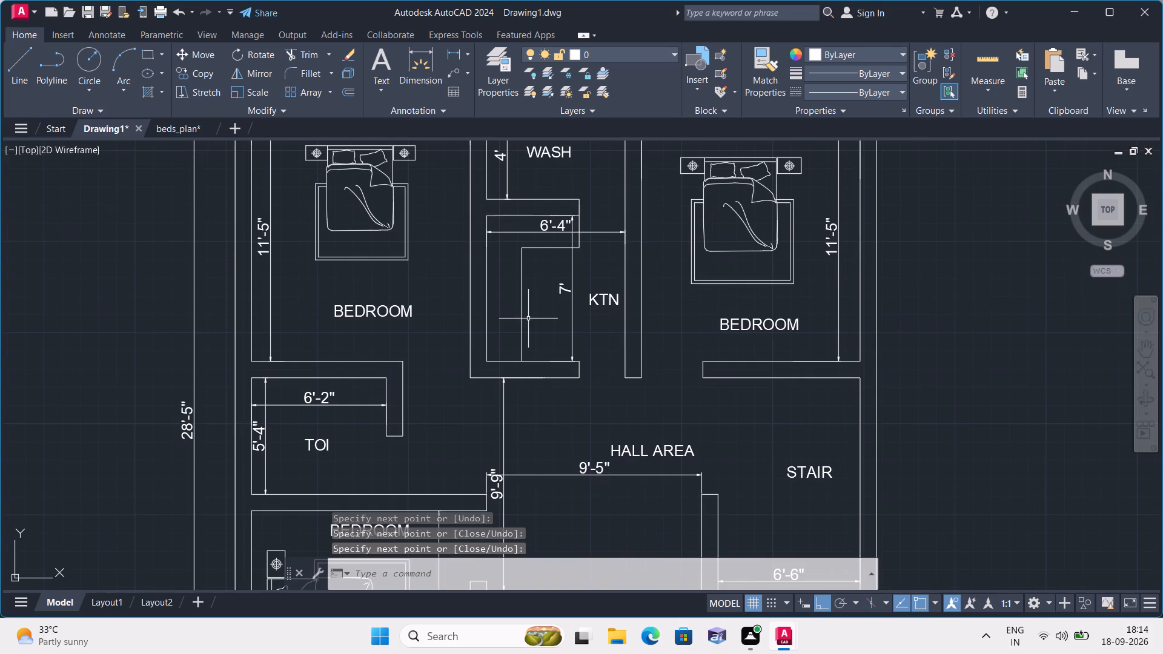
pyautogui.write('h')
pyautogui.press('space')
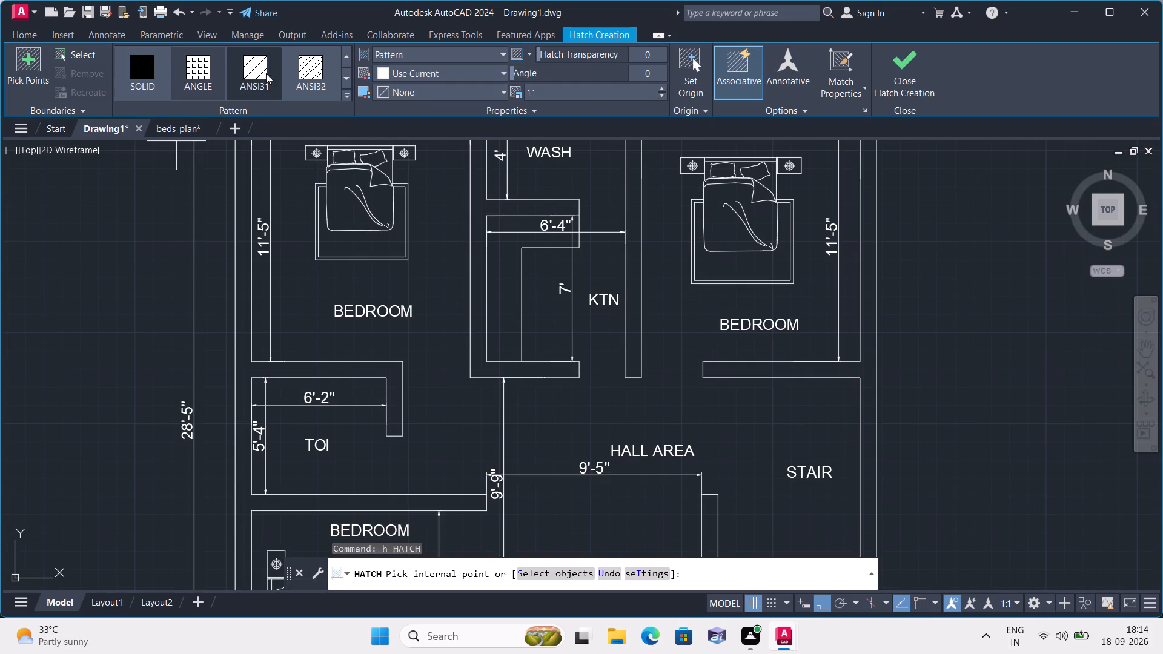
pyautogui.click(349, 94)
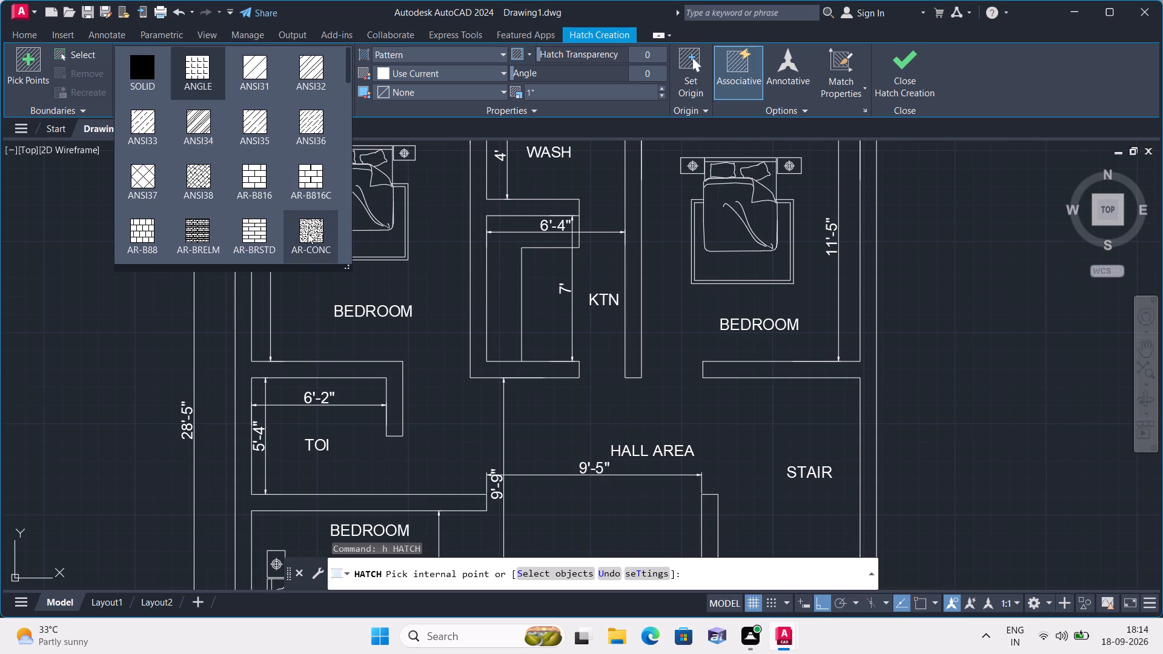
pyautogui.click(313, 231)
pyautogui.click(502, 306)
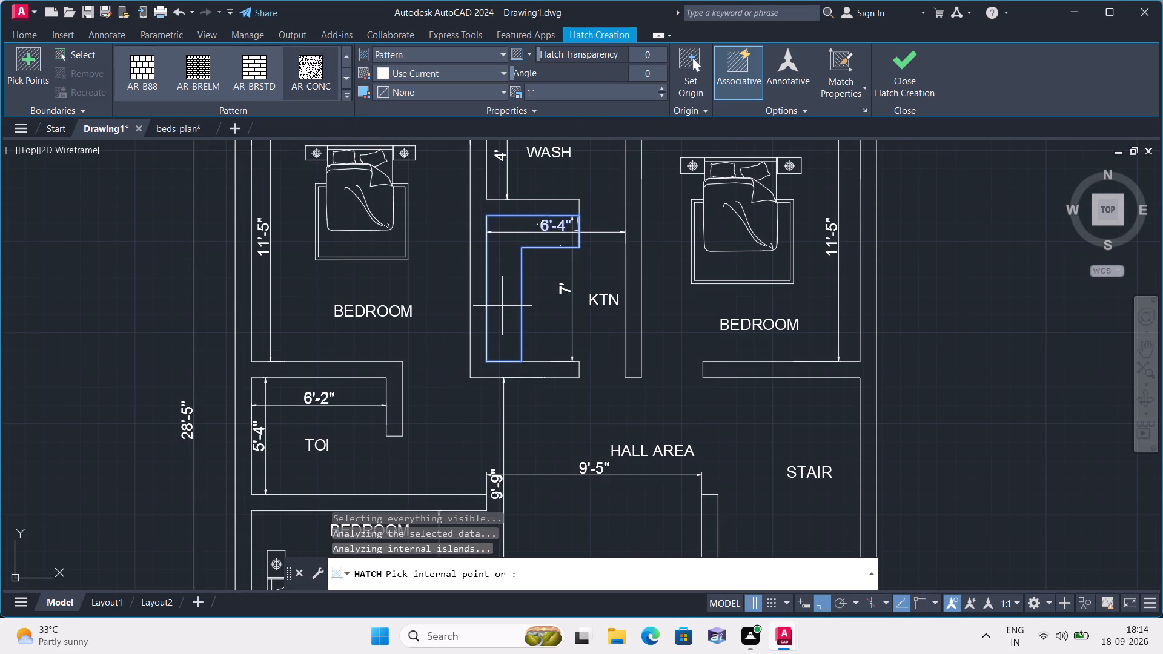
pyautogui.click(589, 94)
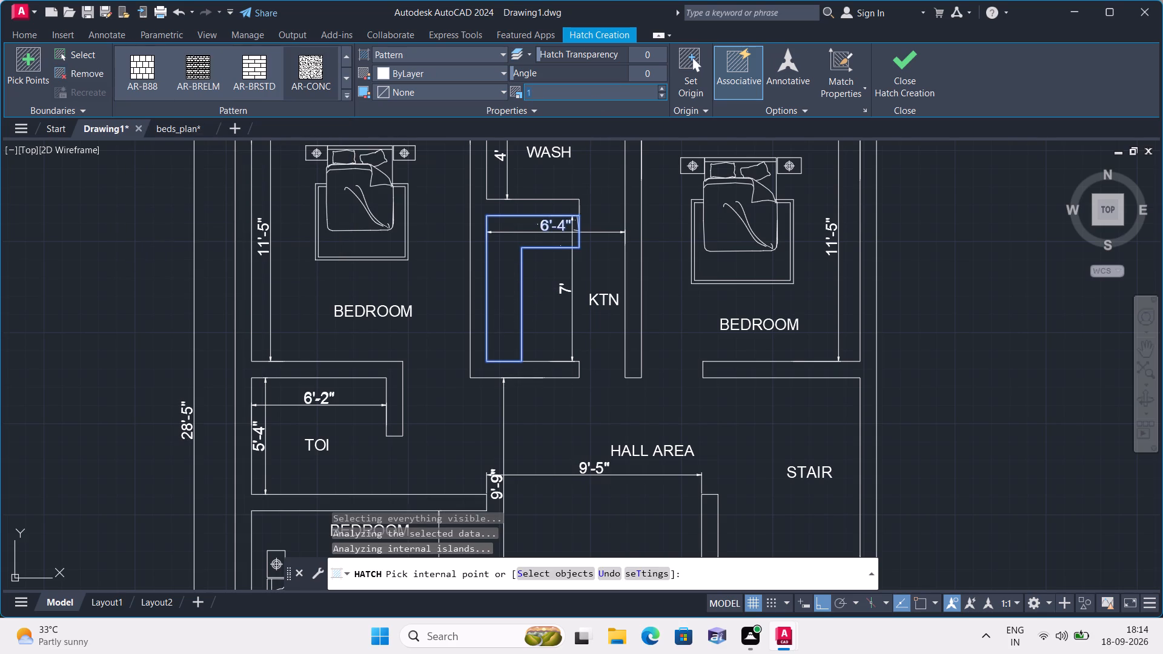
pyautogui.press('BackSpace')
pyautogui.write('0.01')
pyautogui.click(504, 267)
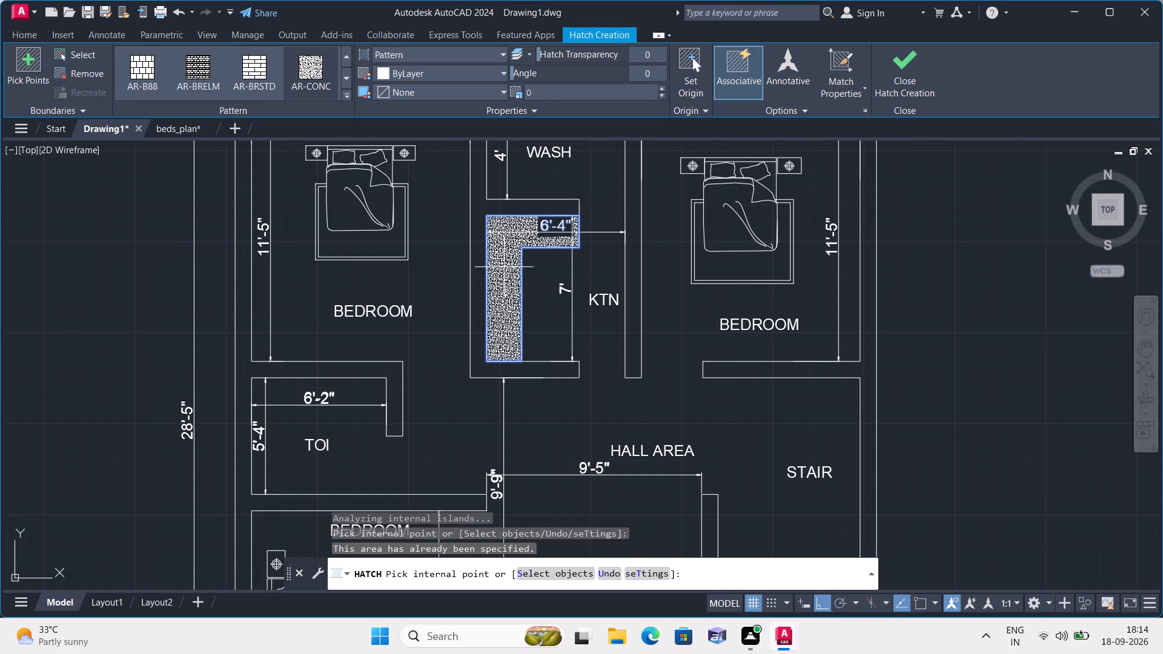
pyautogui.scroll(1, 508, 242)
pyautogui.press('Escape')
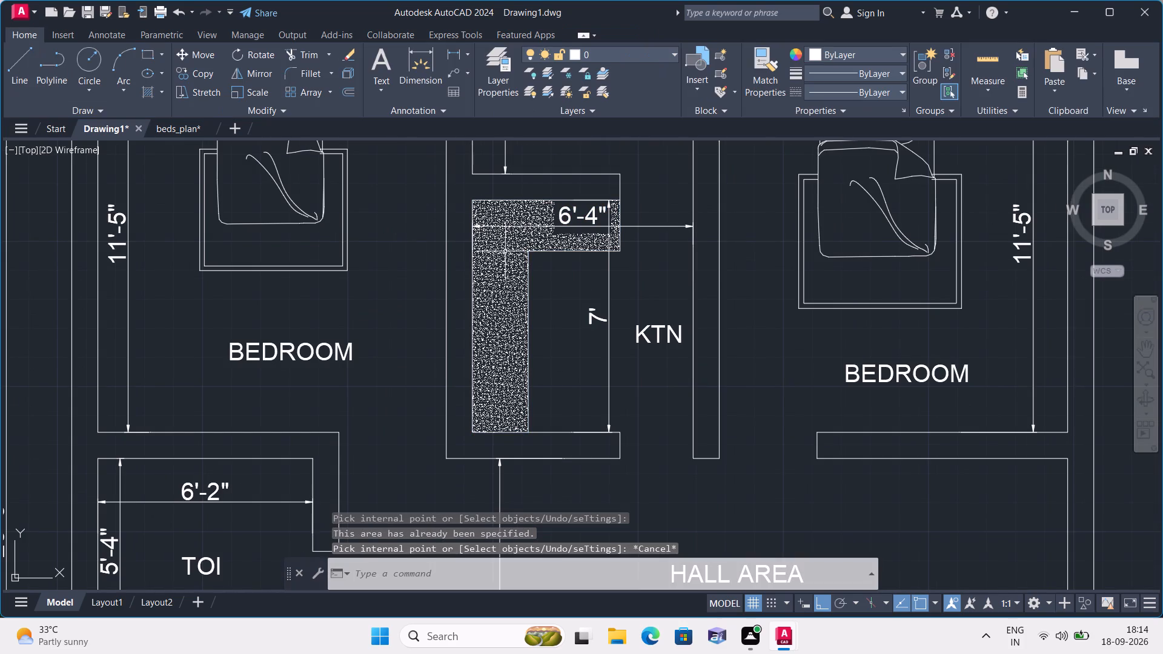
pyautogui.scroll(3, 488, 262)
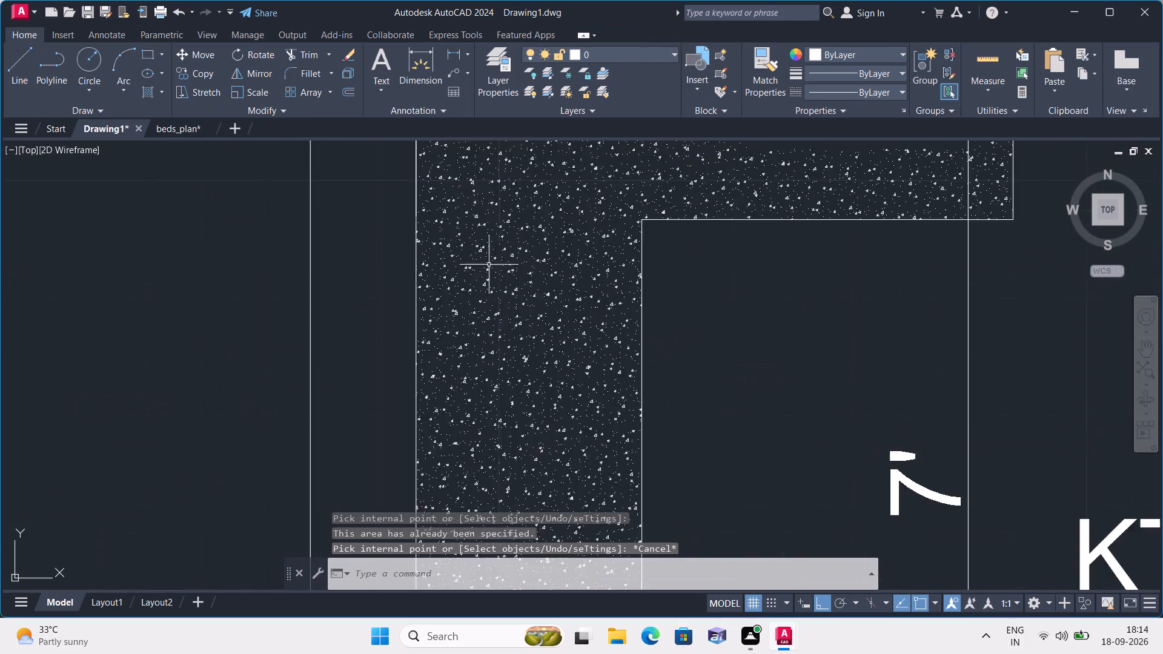
pyautogui.scroll(-2, 504, 277)
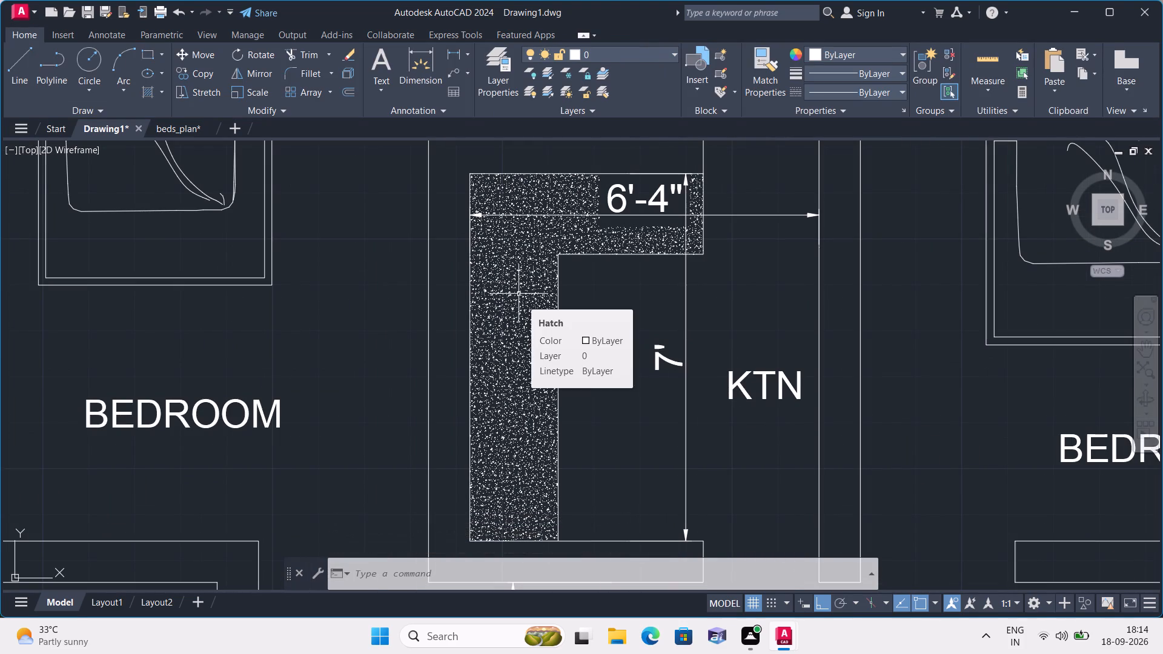
pyautogui.press('Escape')
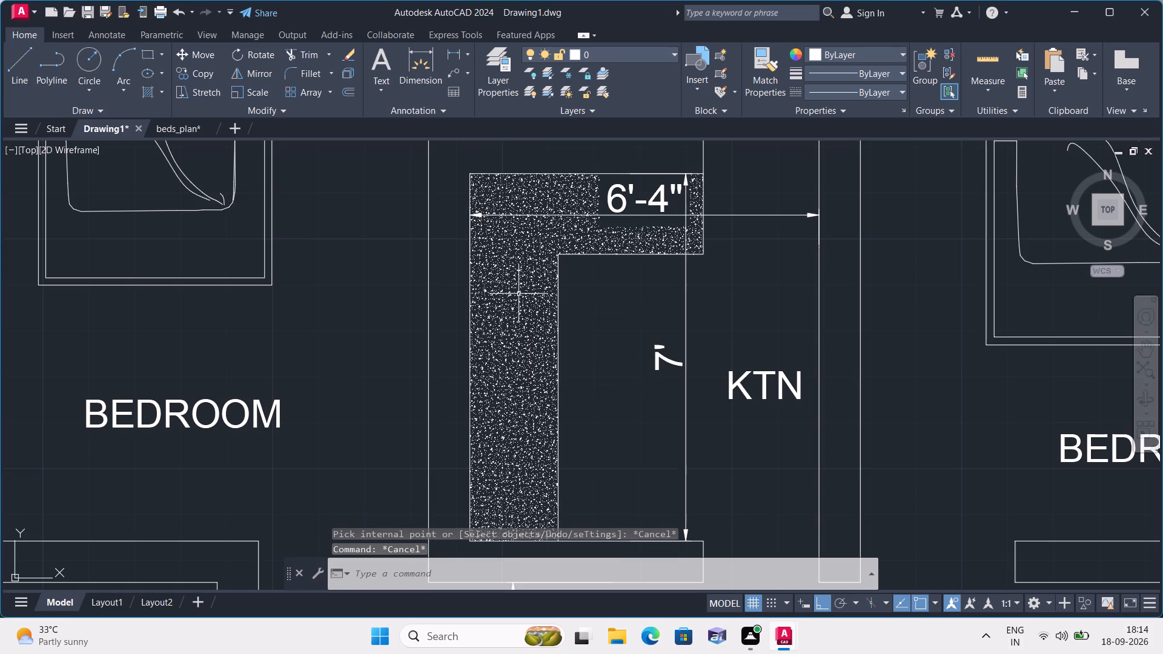
# Draw a horizontal line across the stair room below the STAIR label, from the partition wall's top corner to the outer wall.
pyautogui.scroll(-1, 543, 368)
pyautogui.moveTo(560, 381); pyautogui.dragTo(272, 250, button='middle')
pyautogui.scroll(-1, 318, 256)
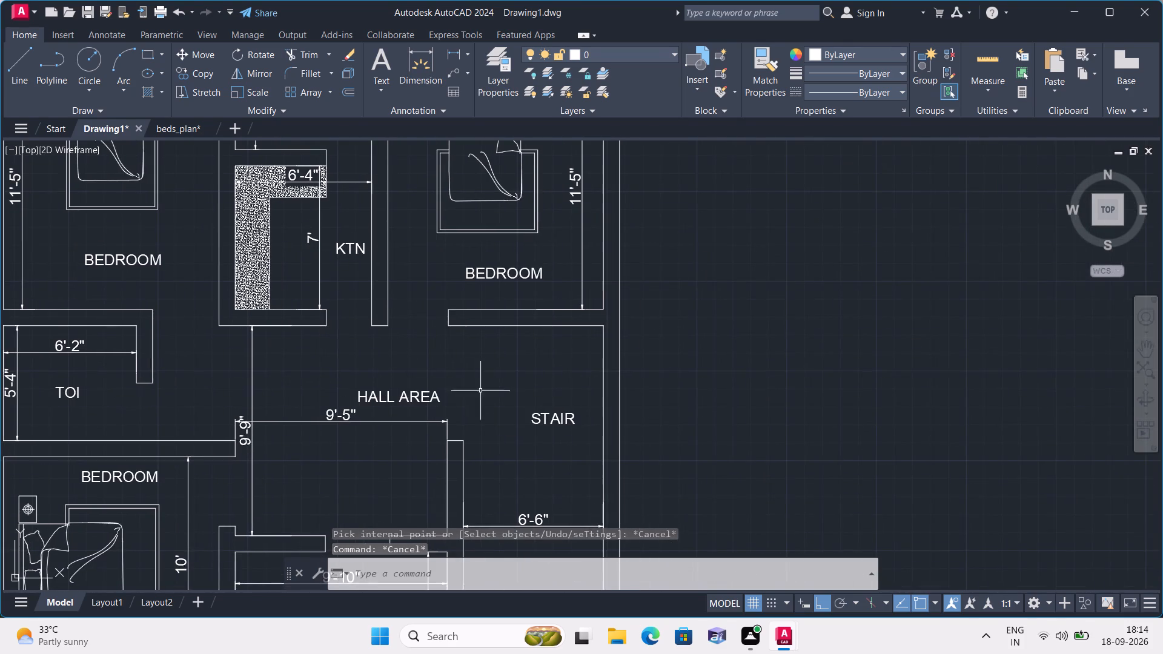
pyautogui.moveTo(496, 404); pyautogui.dragTo(486, 296, button='middle')
pyautogui.scroll(-1, 487, 326)
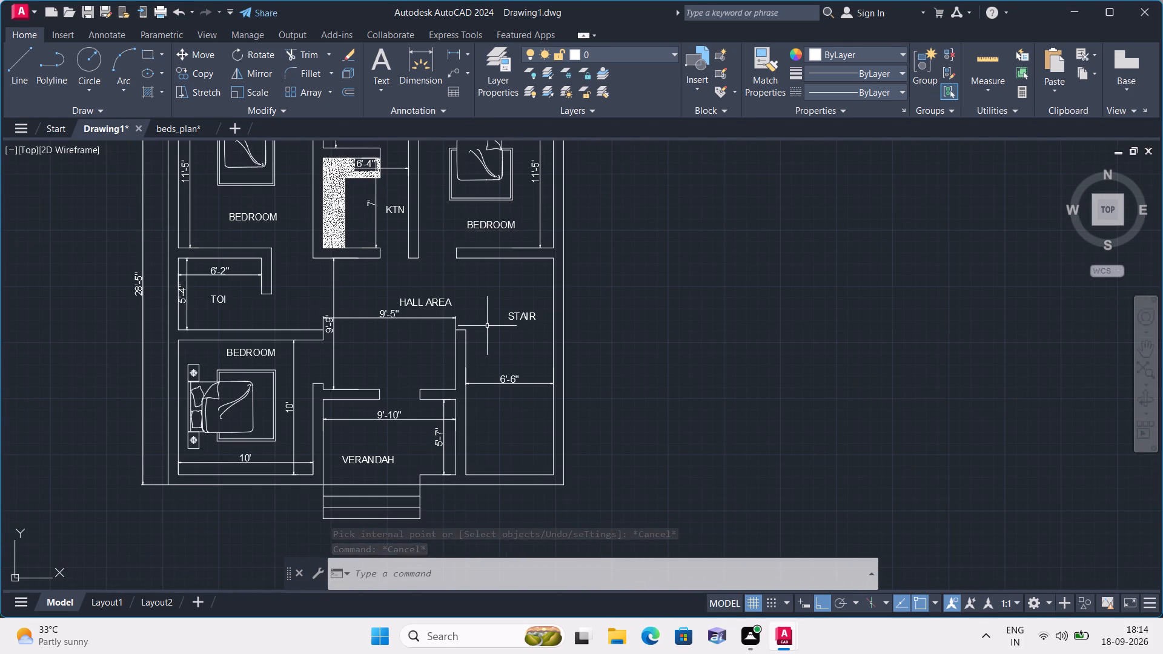
pyautogui.write('l')
pyautogui.press('space')
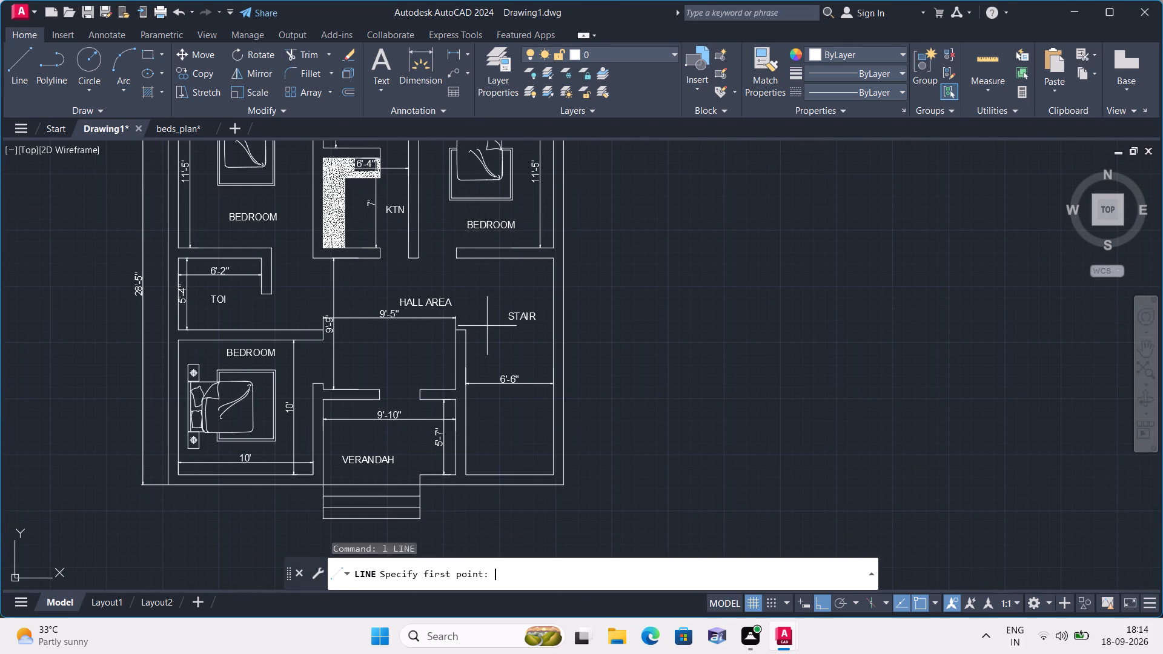
pyautogui.scroll(2, 480, 322)
pyautogui.moveTo(482, 328); pyautogui.dragTo(474, 291, button='middle')
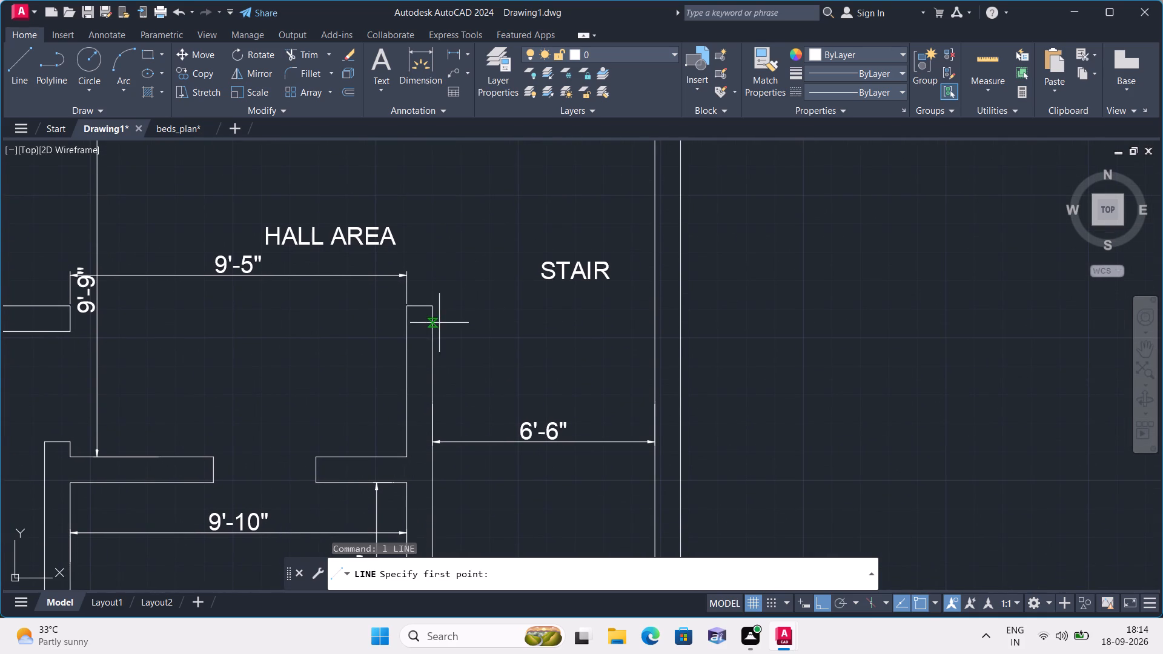
pyautogui.click(431, 306)
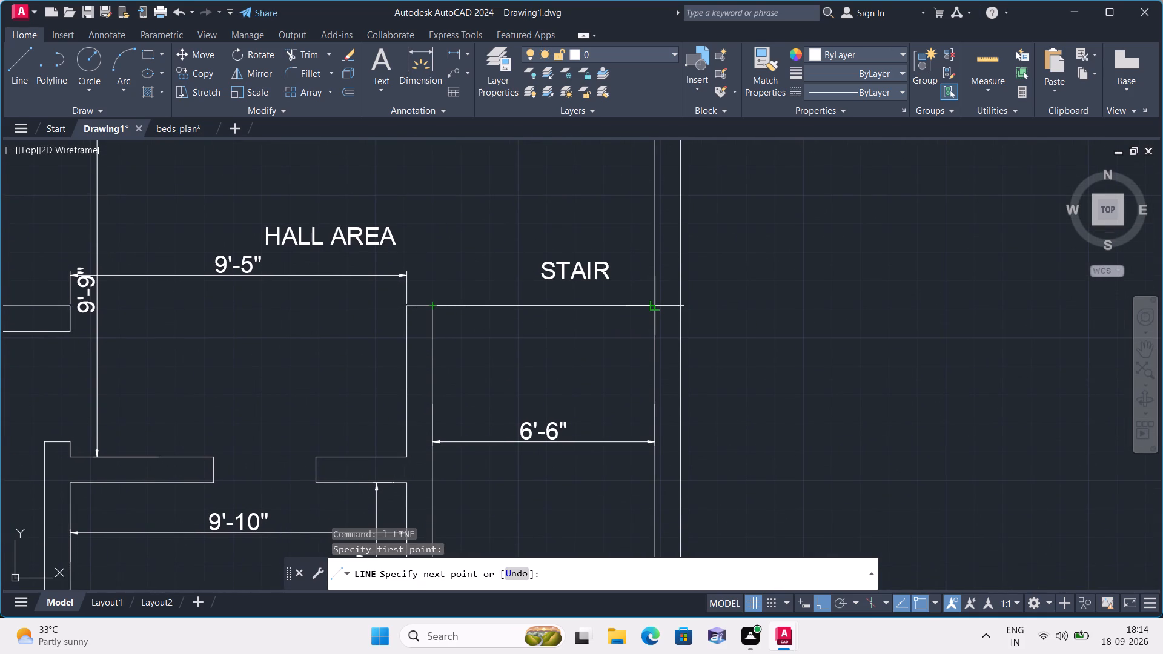
pyautogui.click(655, 306)
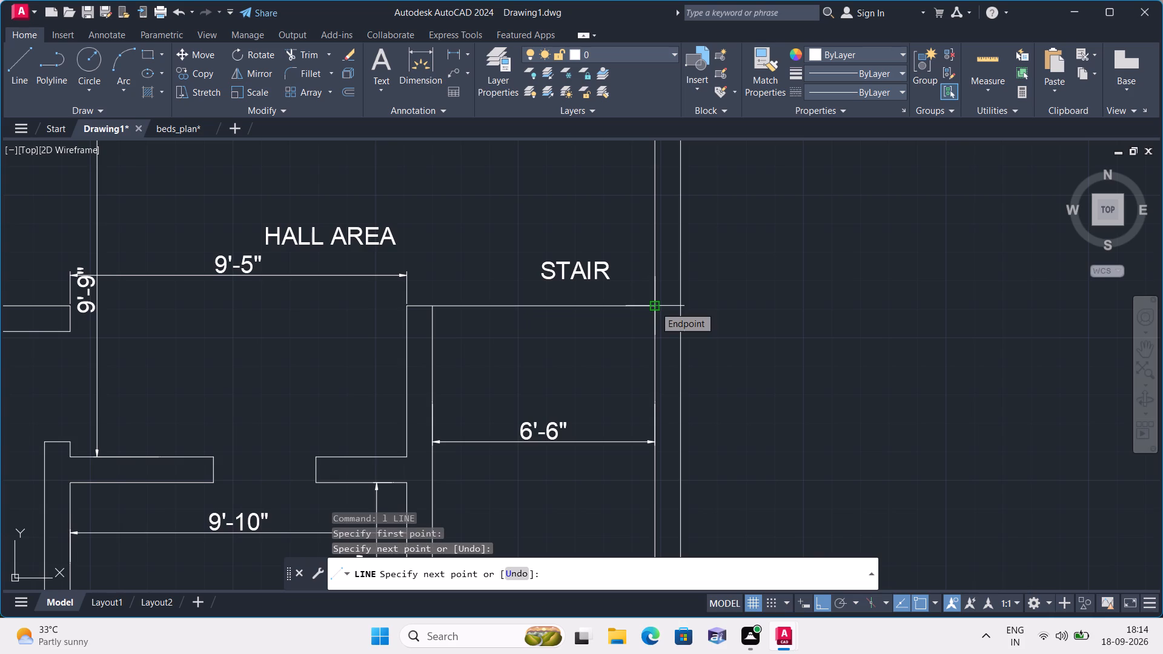
pyautogui.press('space')
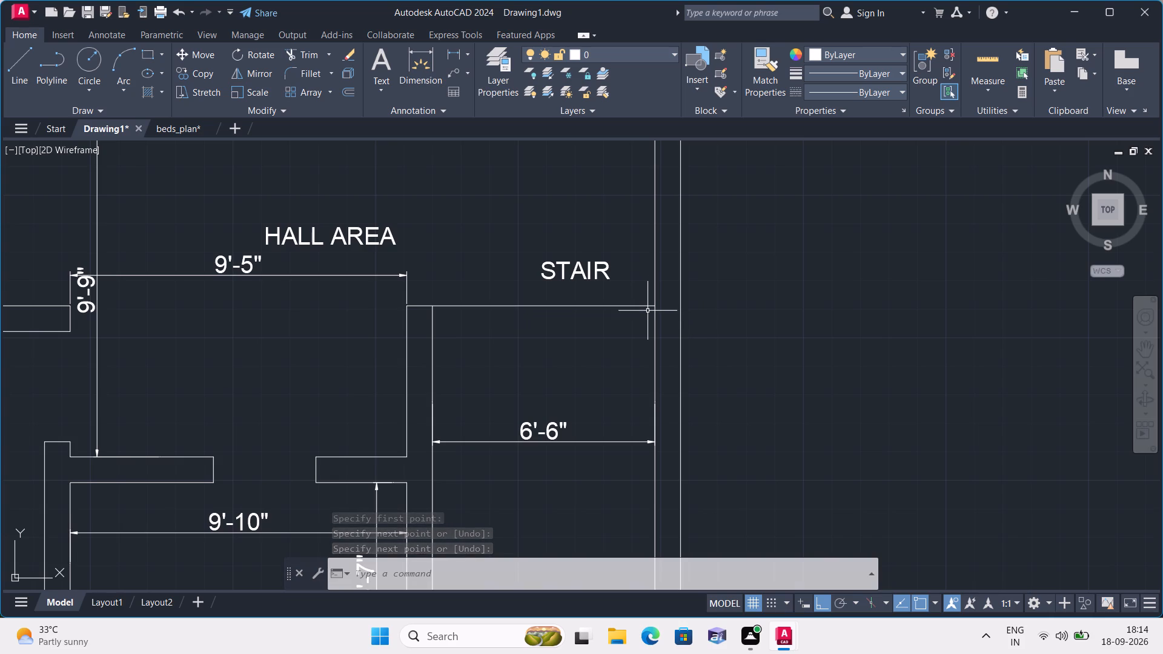
# Offset the stair line downward by 10" four times in succession to form the first treads.
pyautogui.write('offset 10"')
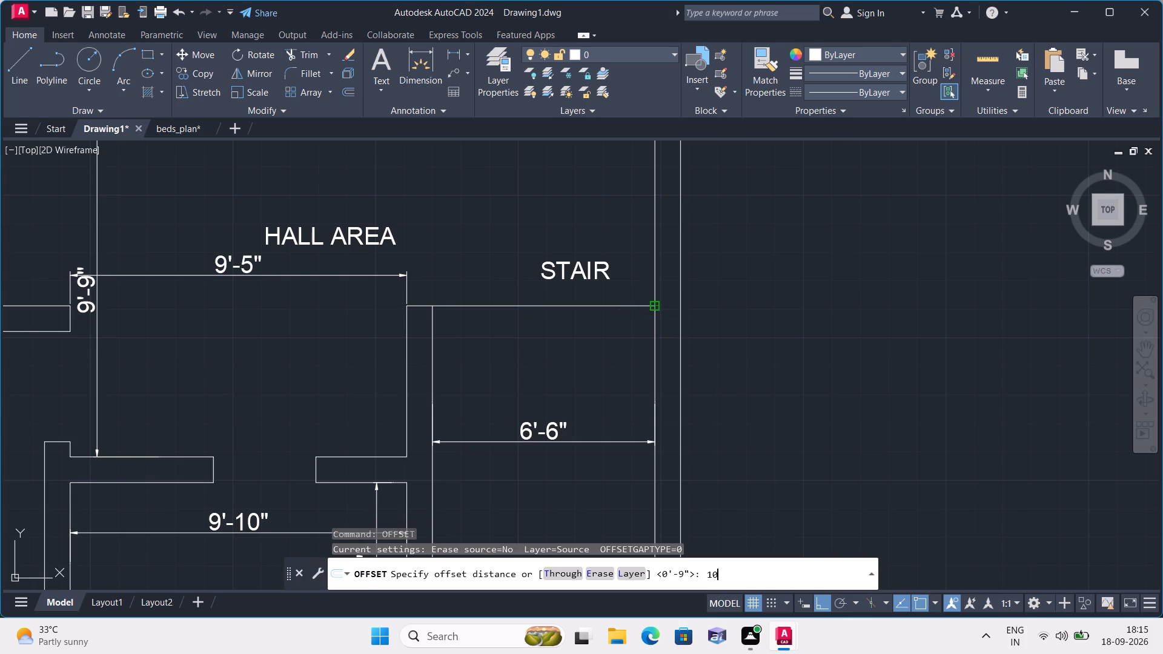
pyautogui.press('space')
pyautogui.click(601, 308)
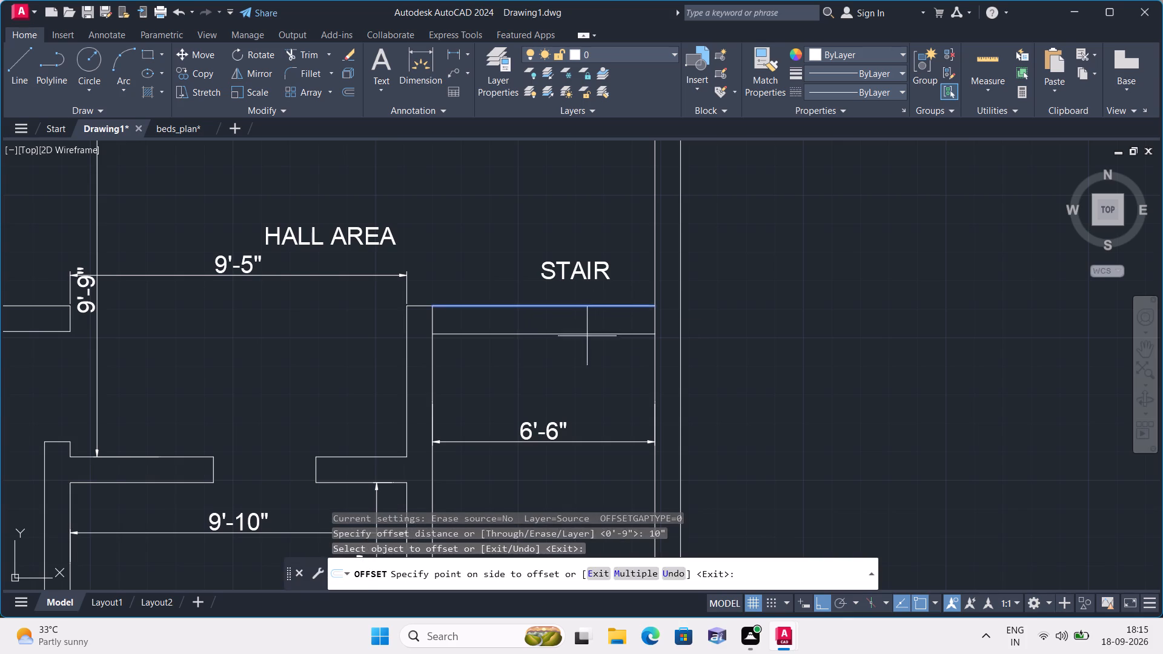
pyautogui.click(581, 355)
pyautogui.click(581, 334)
pyautogui.click(580, 376)
pyautogui.click(579, 365)
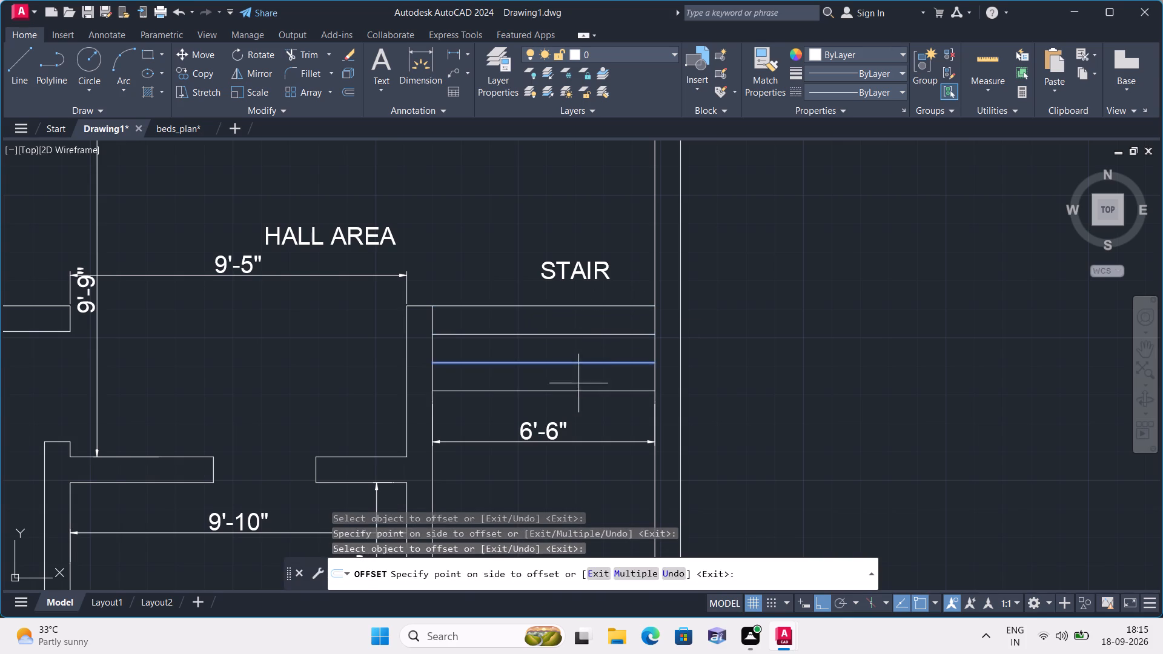
pyautogui.click(577, 398)
pyautogui.click(577, 392)
pyautogui.click(577, 408)
# Offset the lowest tread line downward by 10" six more times toward the bottom wall of the stair room.
pyautogui.moveTo(572, 408); pyautogui.dragTo(565, 334, button='middle')
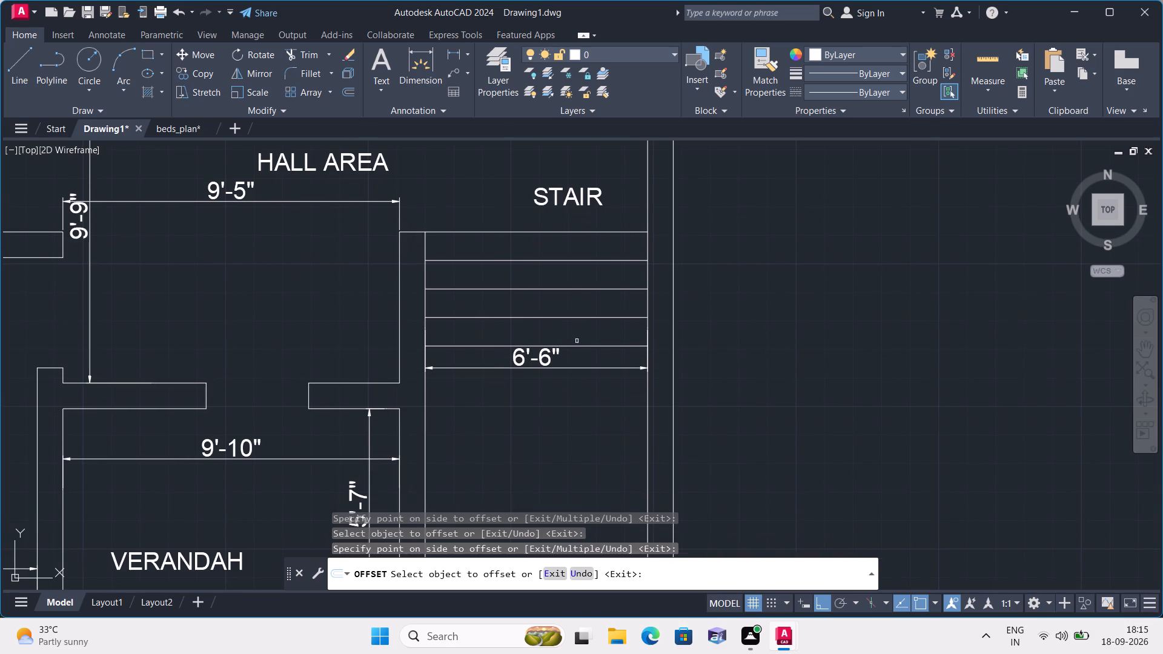
pyautogui.click(579, 349)
pyautogui.click(579, 347)
pyautogui.click(599, 405)
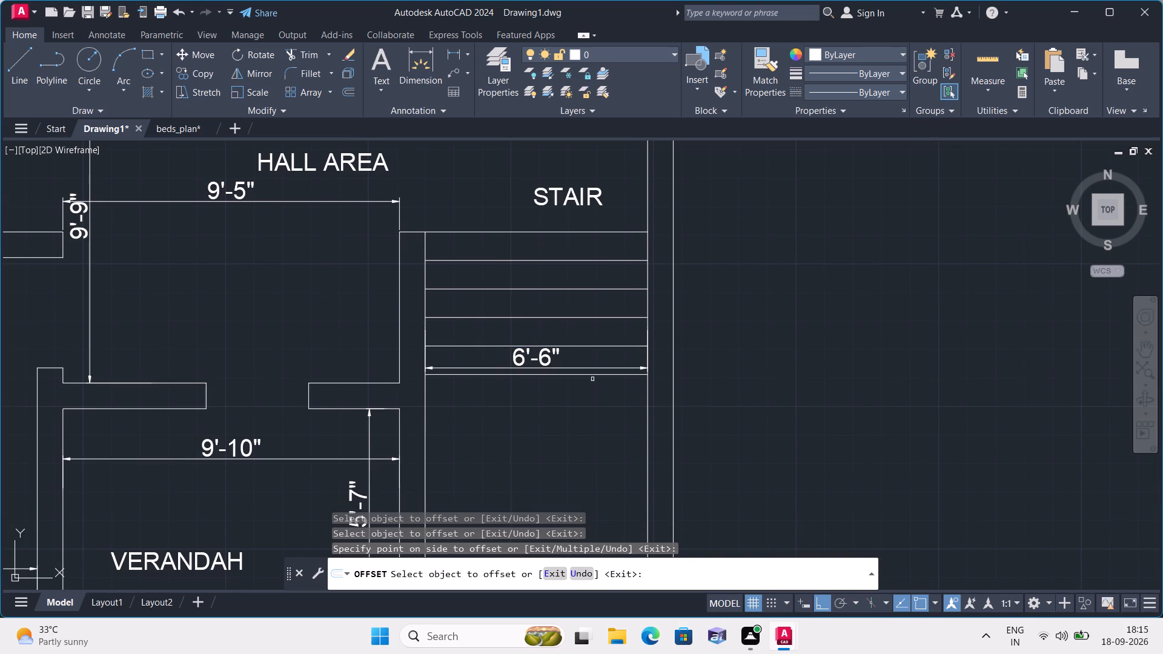
pyautogui.click(592, 375)
pyautogui.click(595, 411)
pyautogui.click(595, 405)
pyautogui.click(595, 418)
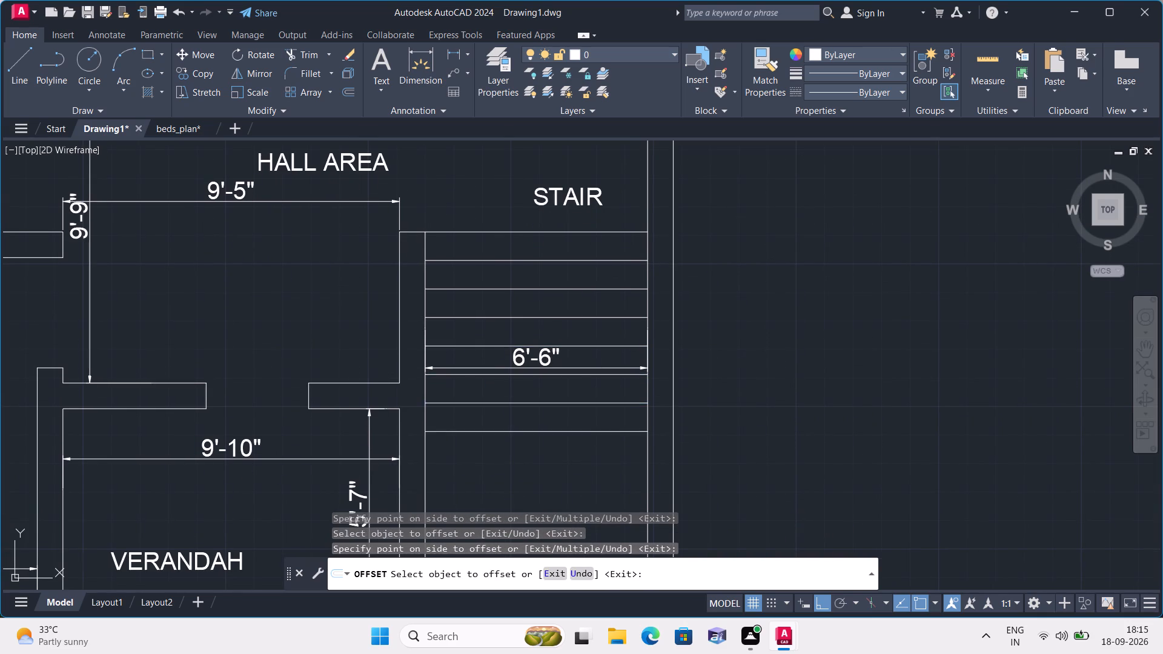
pyautogui.moveTo(595, 418); pyautogui.dragTo(601, 313, button='middle')
pyautogui.click(600, 326)
pyautogui.click(598, 360)
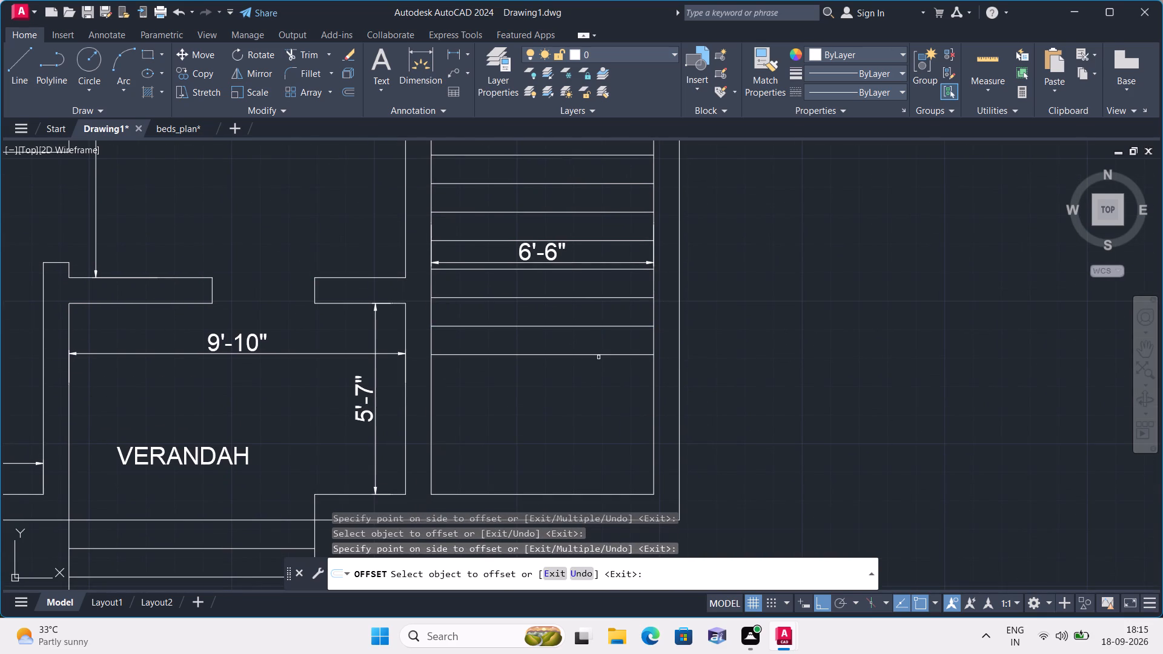
pyautogui.click(598, 357)
pyautogui.click(598, 354)
pyautogui.click(598, 369)
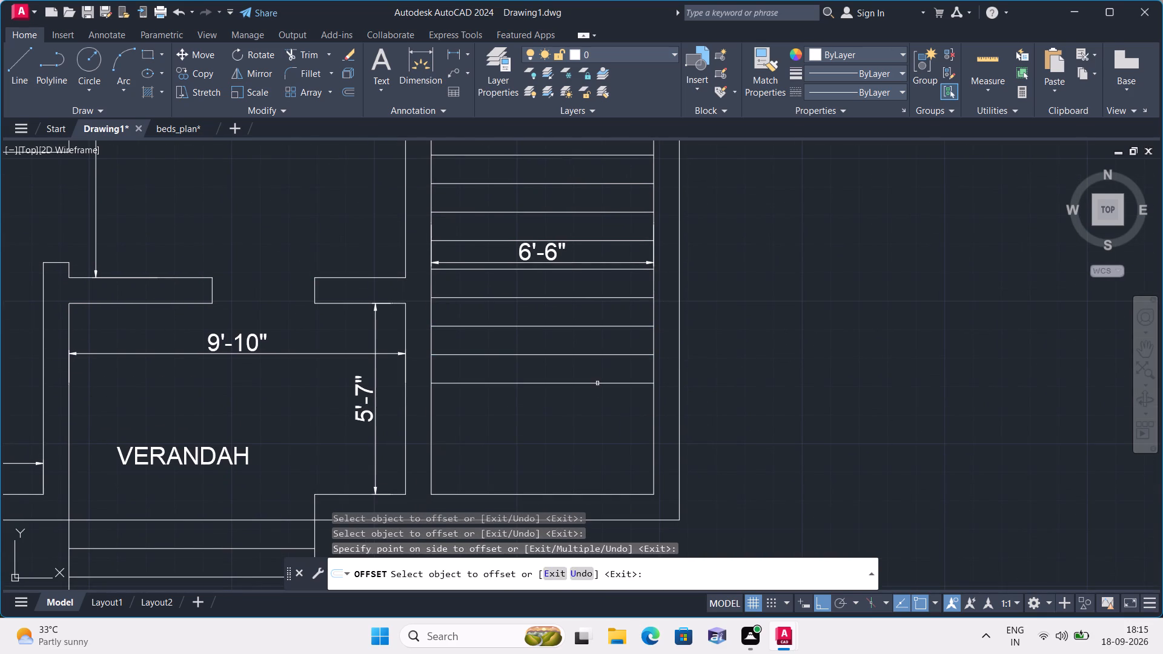
pyautogui.click(597, 384)
pyautogui.click(585, 408)
pyautogui.press('space')
pyautogui.scroll(-1, 577, 404)
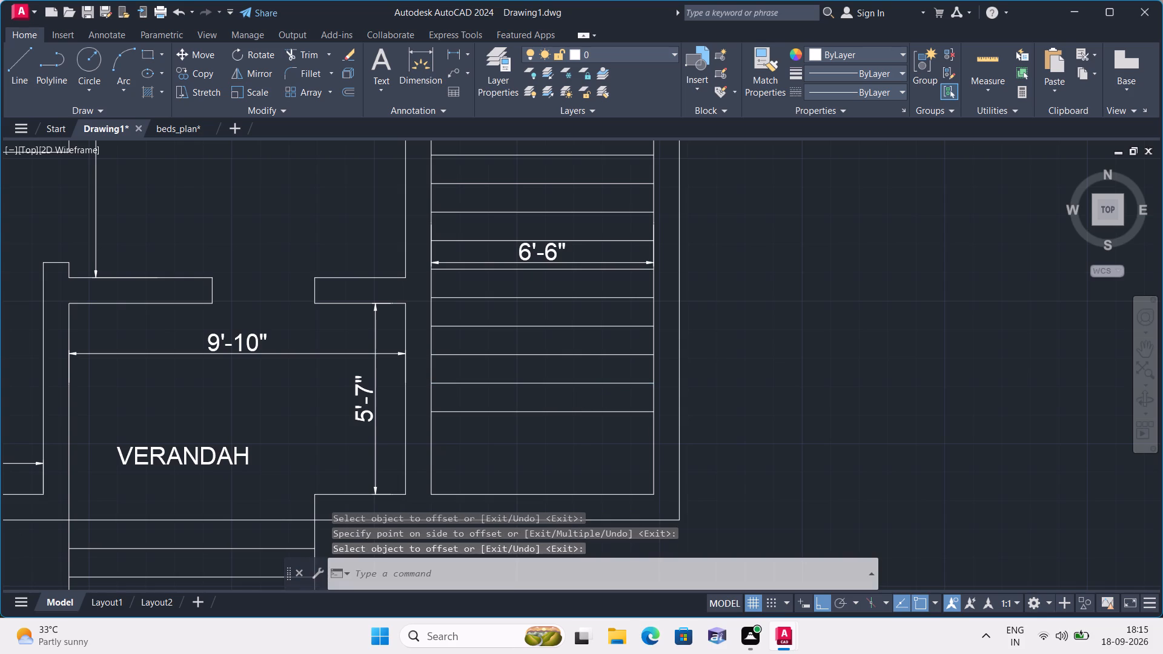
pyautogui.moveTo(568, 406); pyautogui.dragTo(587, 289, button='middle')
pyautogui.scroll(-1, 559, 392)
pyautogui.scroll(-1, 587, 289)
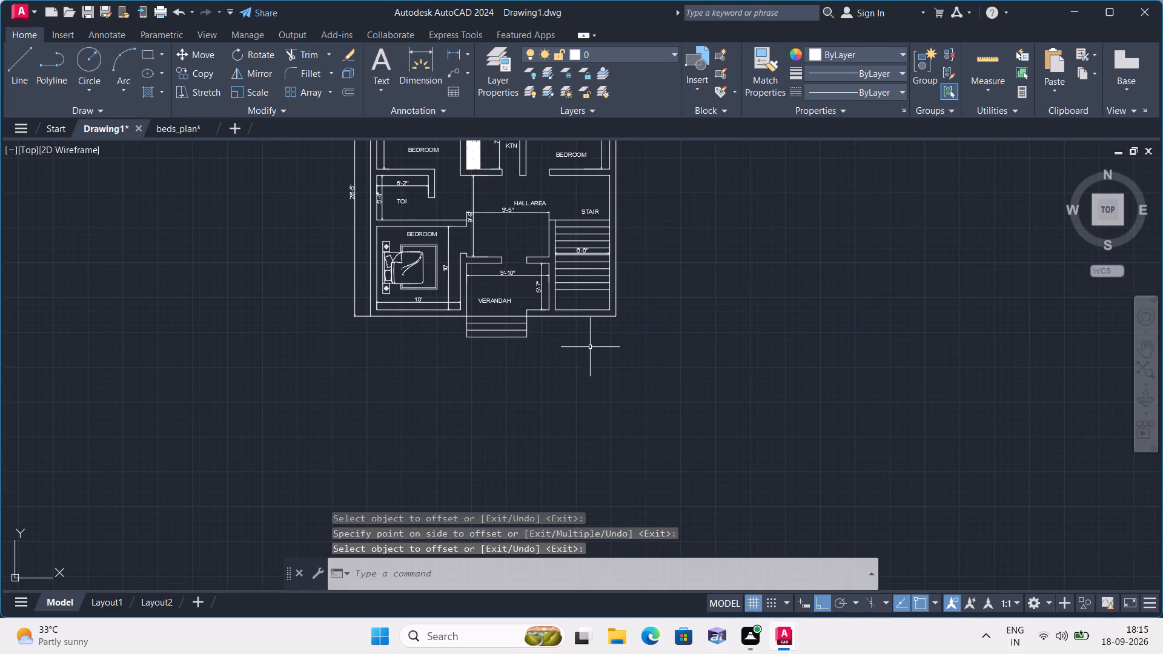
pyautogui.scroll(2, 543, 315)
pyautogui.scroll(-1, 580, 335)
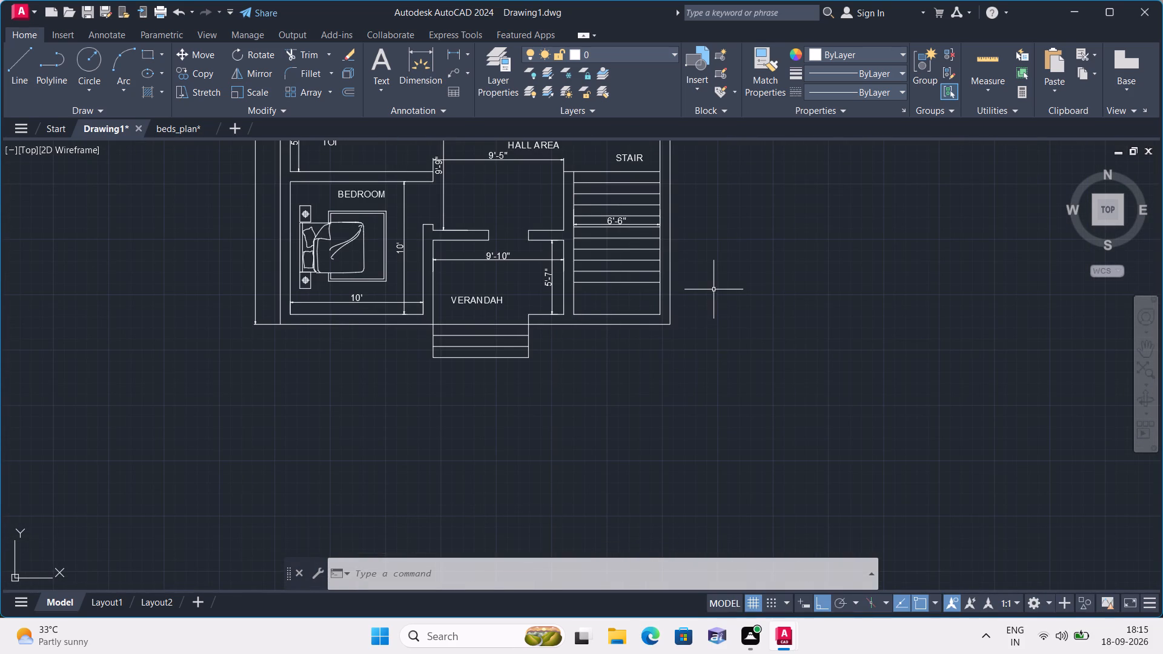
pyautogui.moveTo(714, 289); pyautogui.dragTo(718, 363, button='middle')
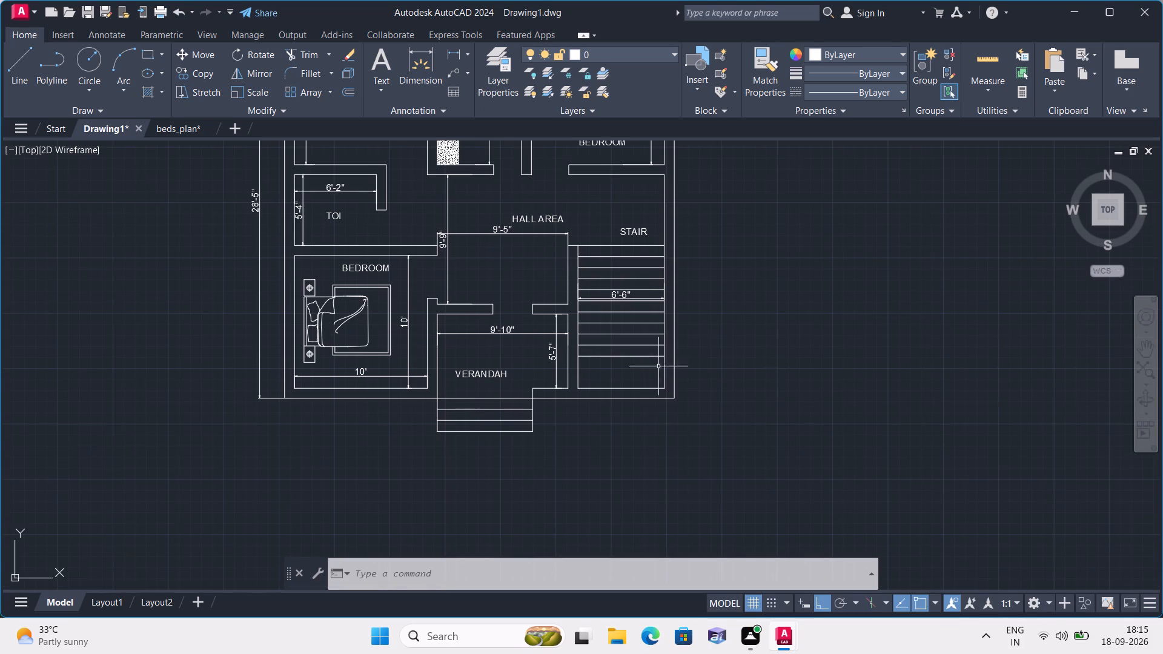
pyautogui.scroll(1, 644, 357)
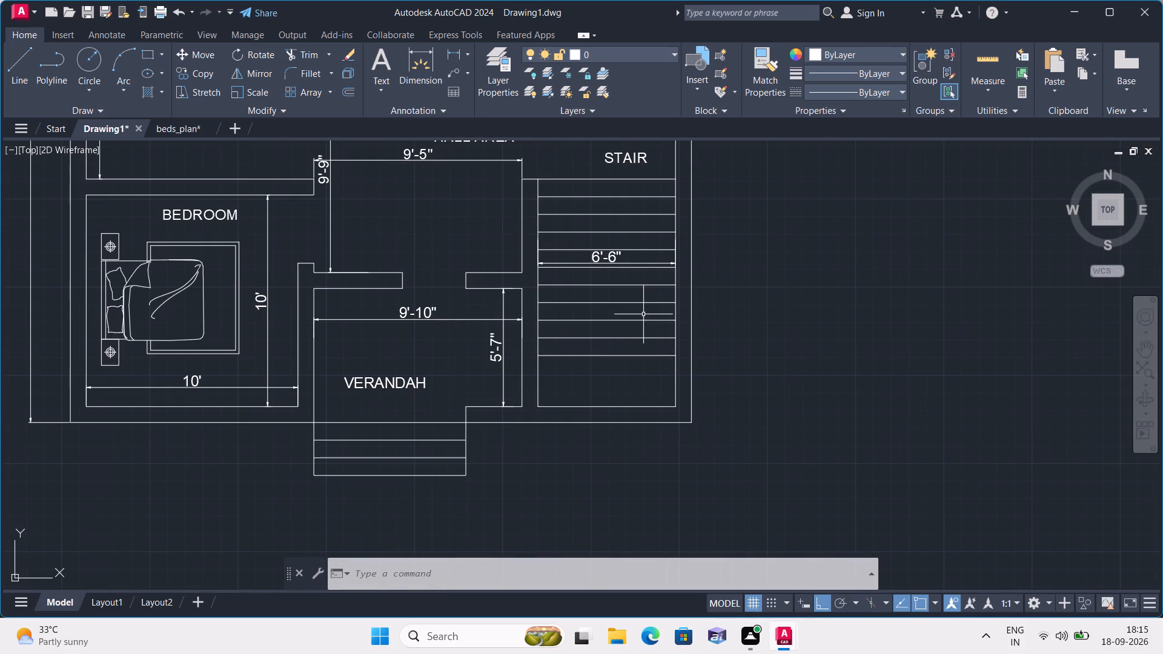
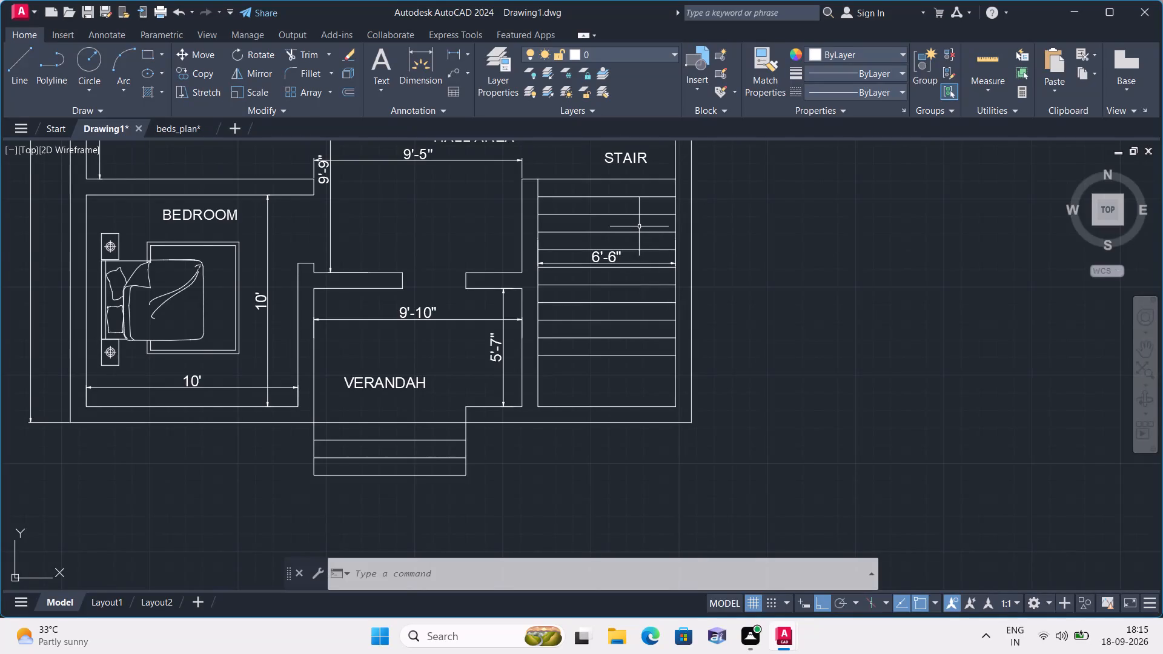
# Delete the horizontal width dimension that crosses the middle of the stair treads.
pyautogui.click(633, 264)
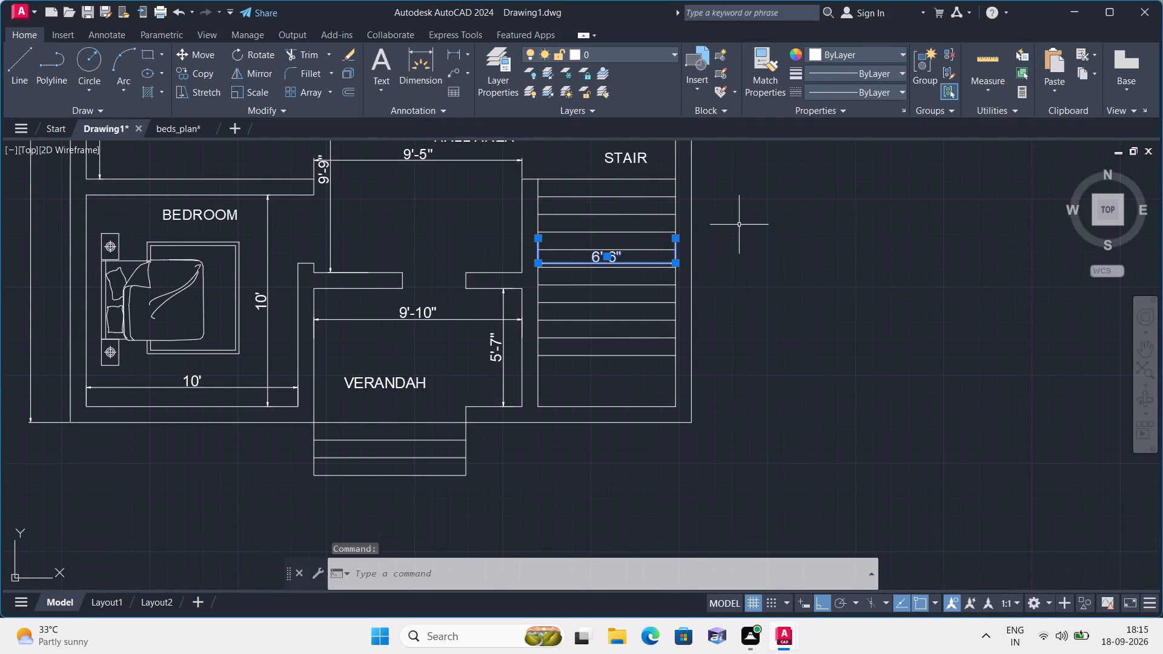
pyautogui.press('Delete')
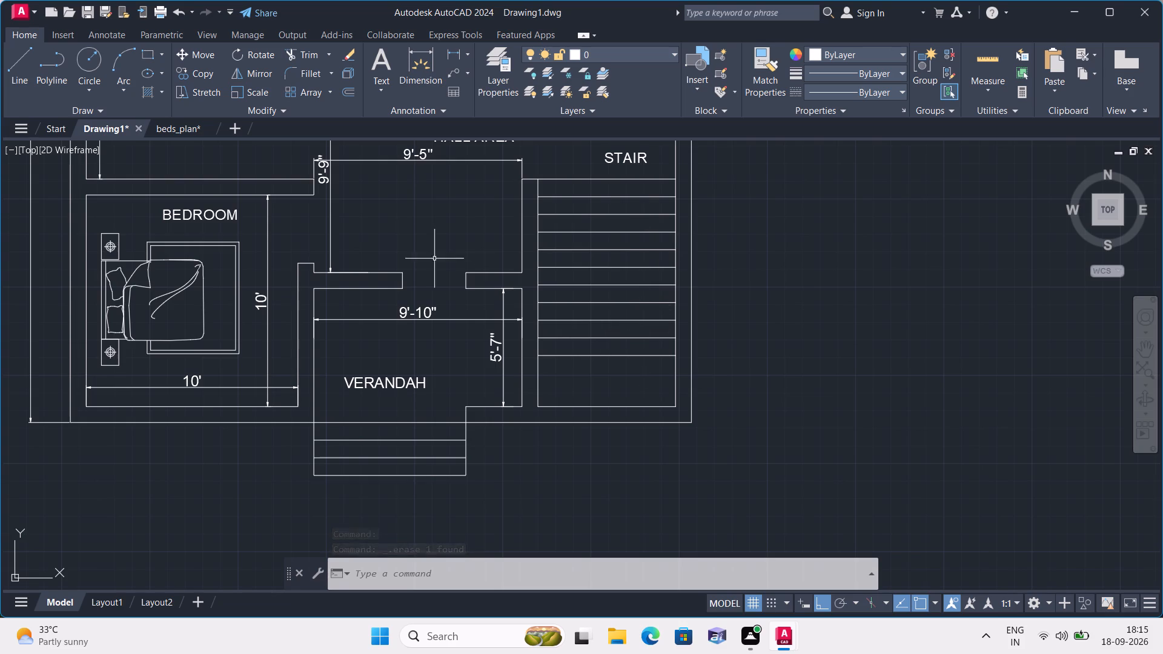
# Add a horizontal linear dimension across the stair's inner width, placed along the second tread line below the top stair line.
pyautogui.click(463, 49)
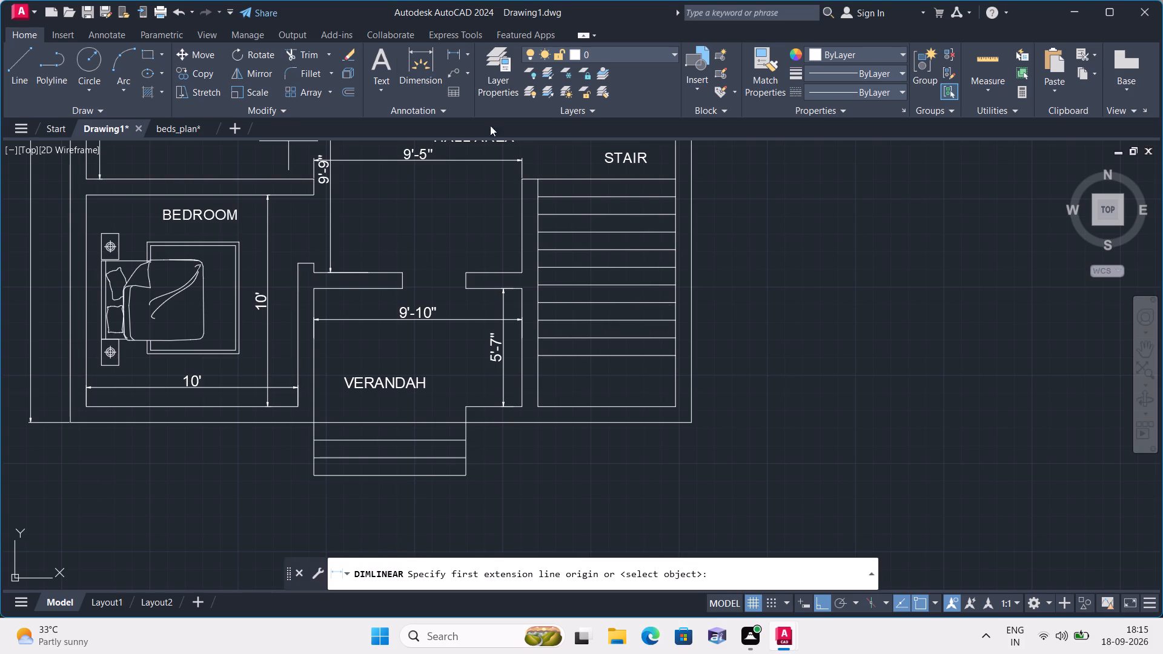
pyautogui.scroll(2, 532, 206)
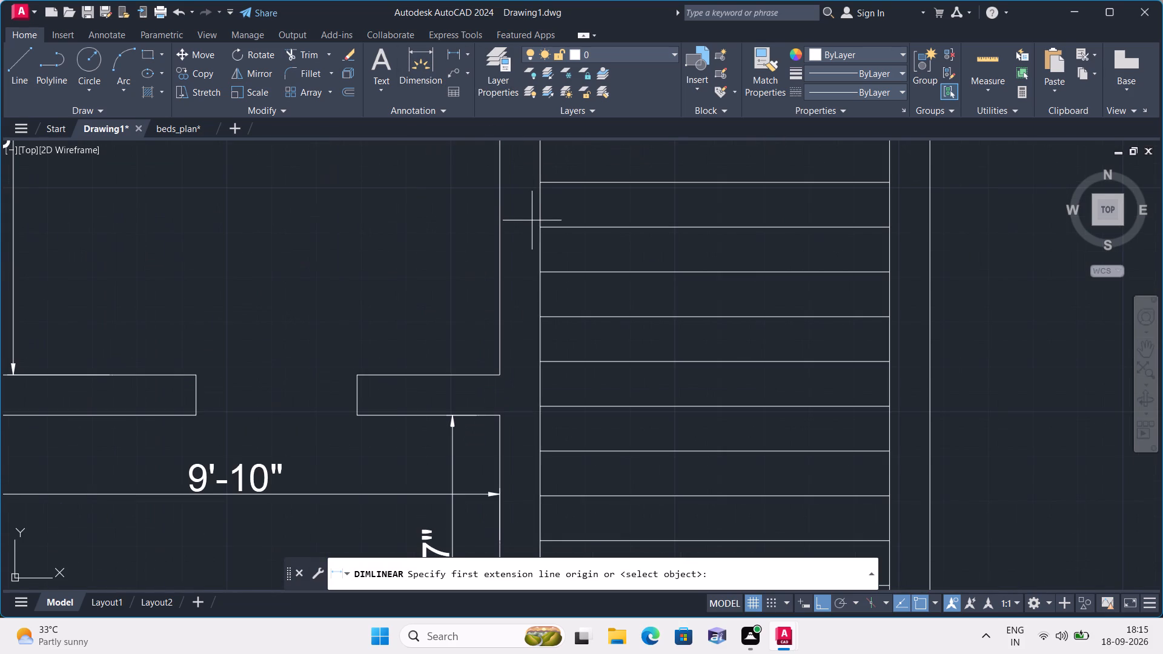
pyautogui.click(537, 204)
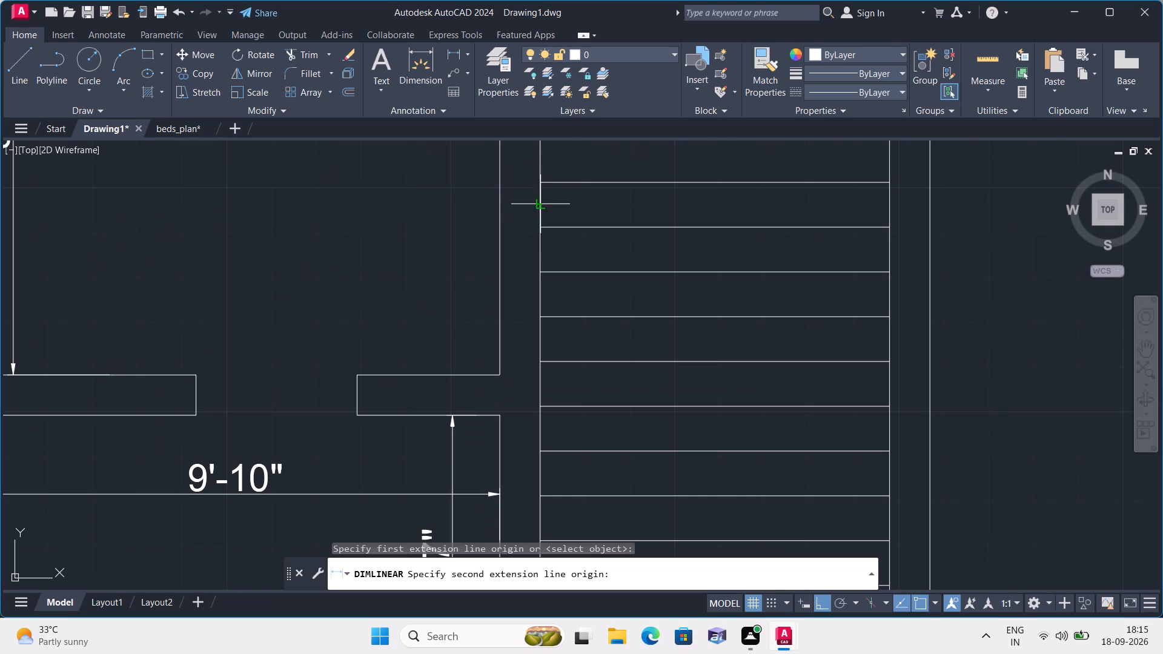
pyautogui.scroll(-1, 706, 200)
pyautogui.click(817, 203)
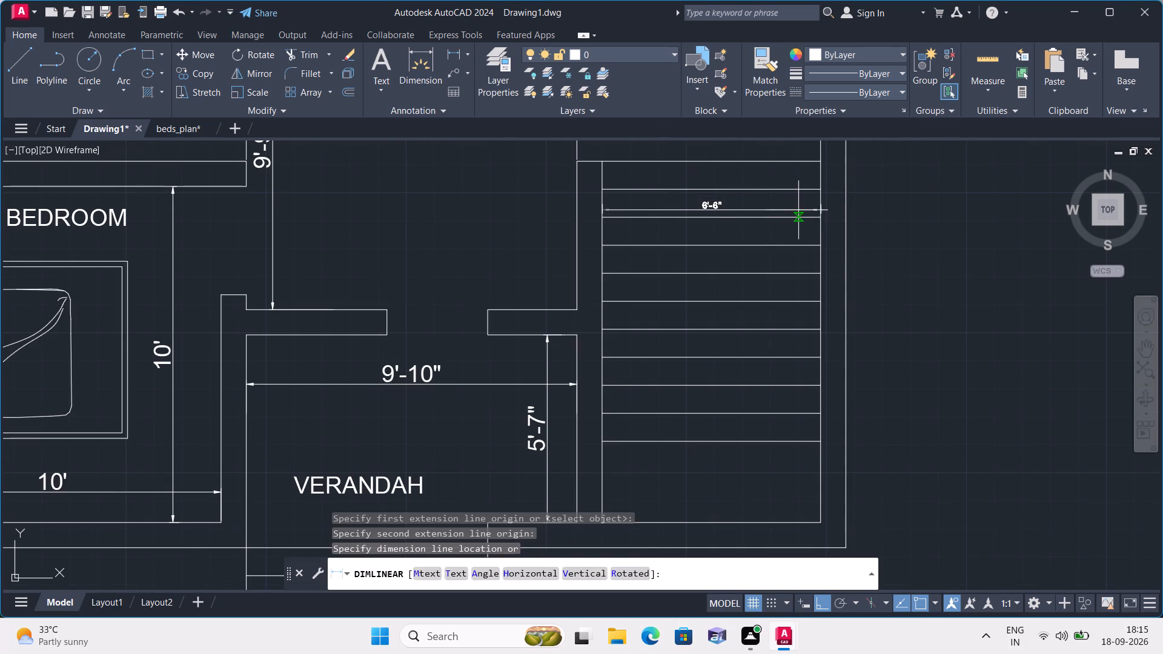
pyautogui.click(794, 210)
# Move the new stair width dimension up so its line lies midway between the first and second tread lines.
pyautogui.scroll(2, 721, 215)
pyautogui.click(704, 210)
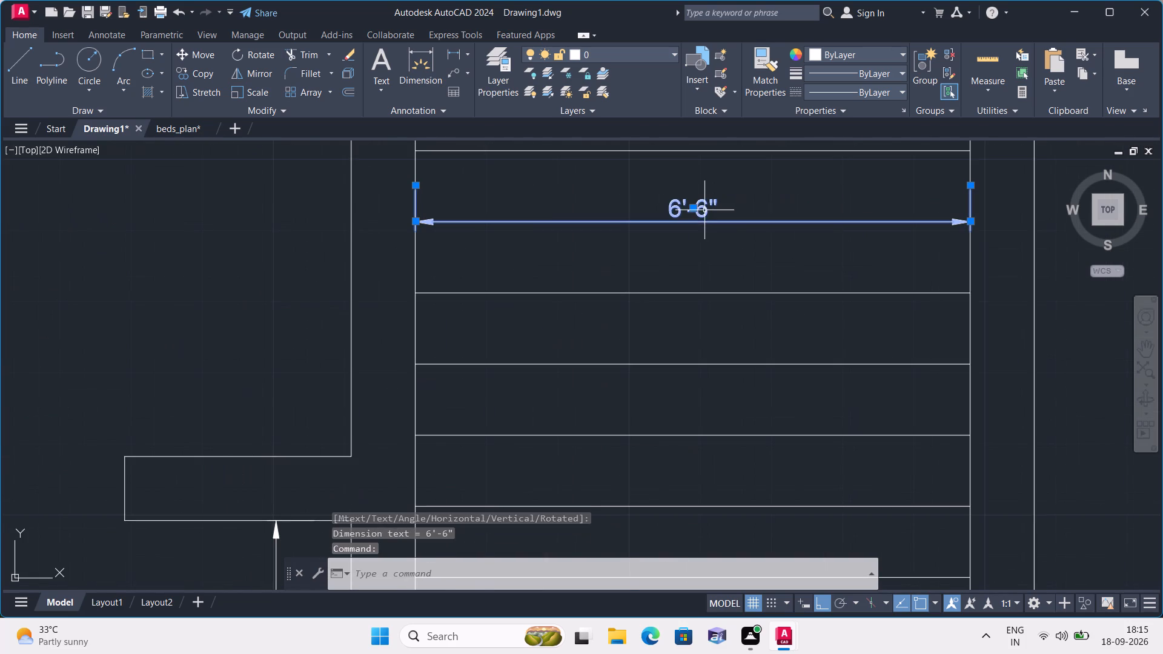
pyautogui.click(199, 58)
pyautogui.click(418, 216)
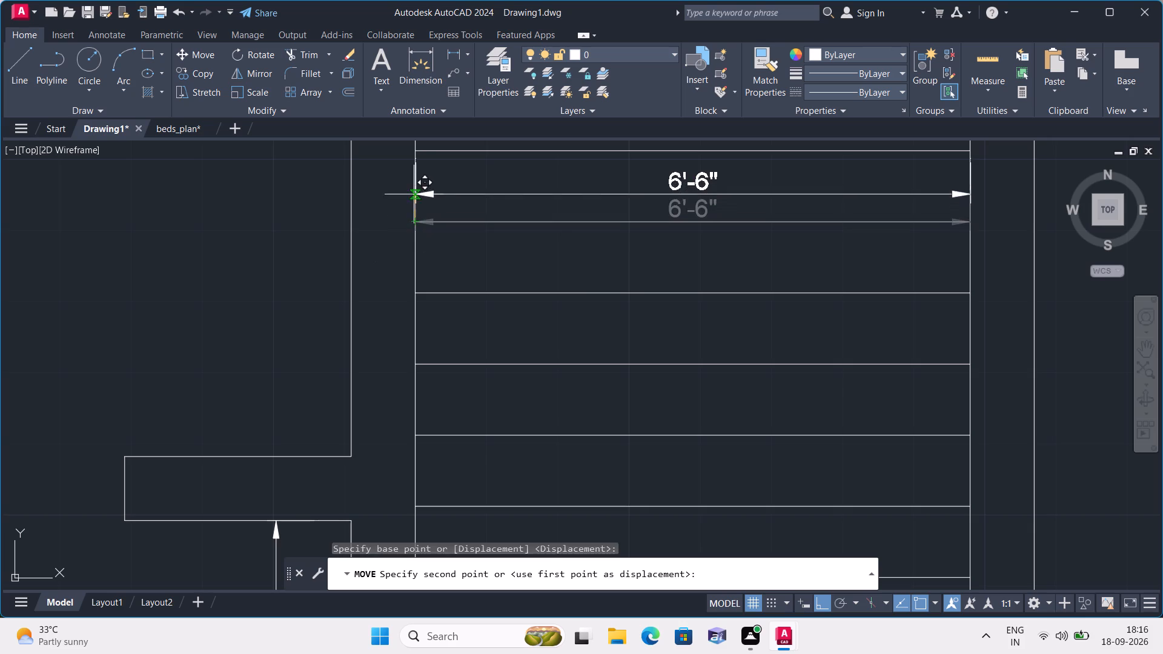
pyautogui.click(412, 188)
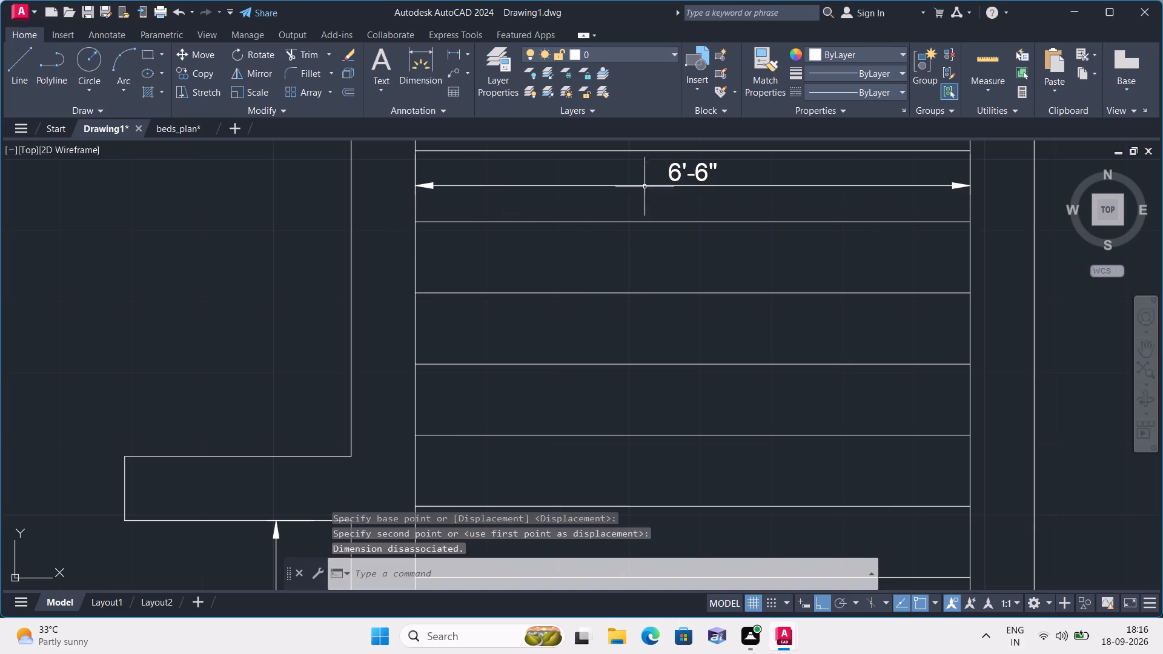
# Set the stair width dimension's text height to 6" in its properties.
pyautogui.click(689, 175)
pyautogui.rightClick(815, 190)
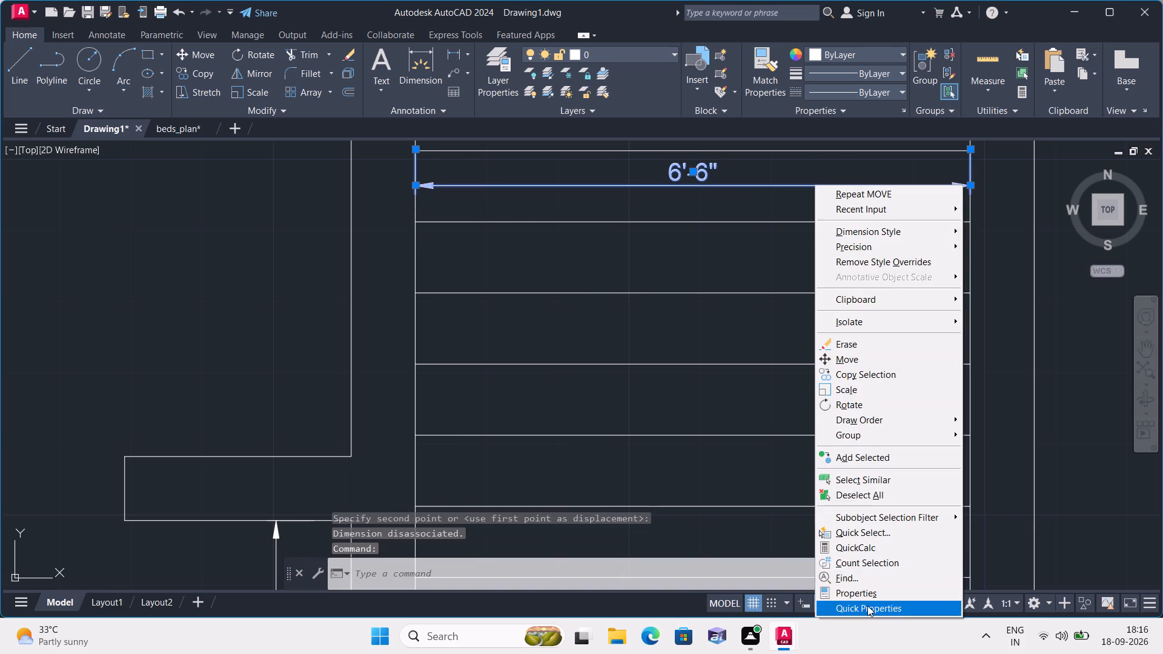
pyautogui.click(866, 596)
pyautogui.scroll(-3, 102, 374)
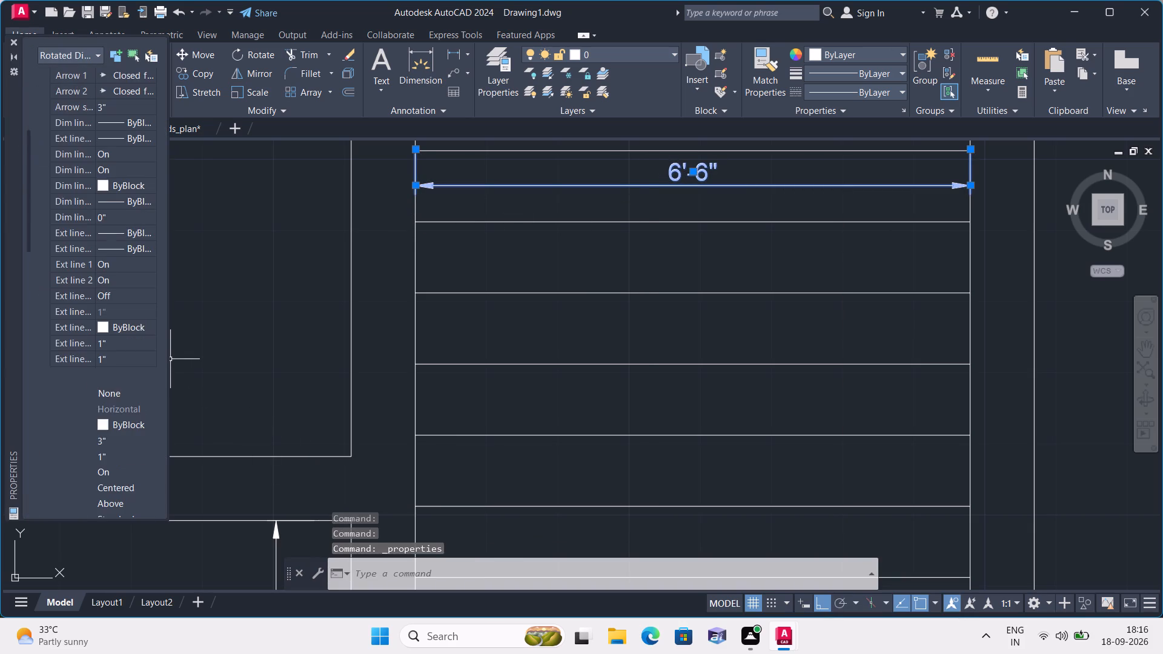
pyautogui.scroll(-1, 101, 414)
pyautogui.click(124, 384)
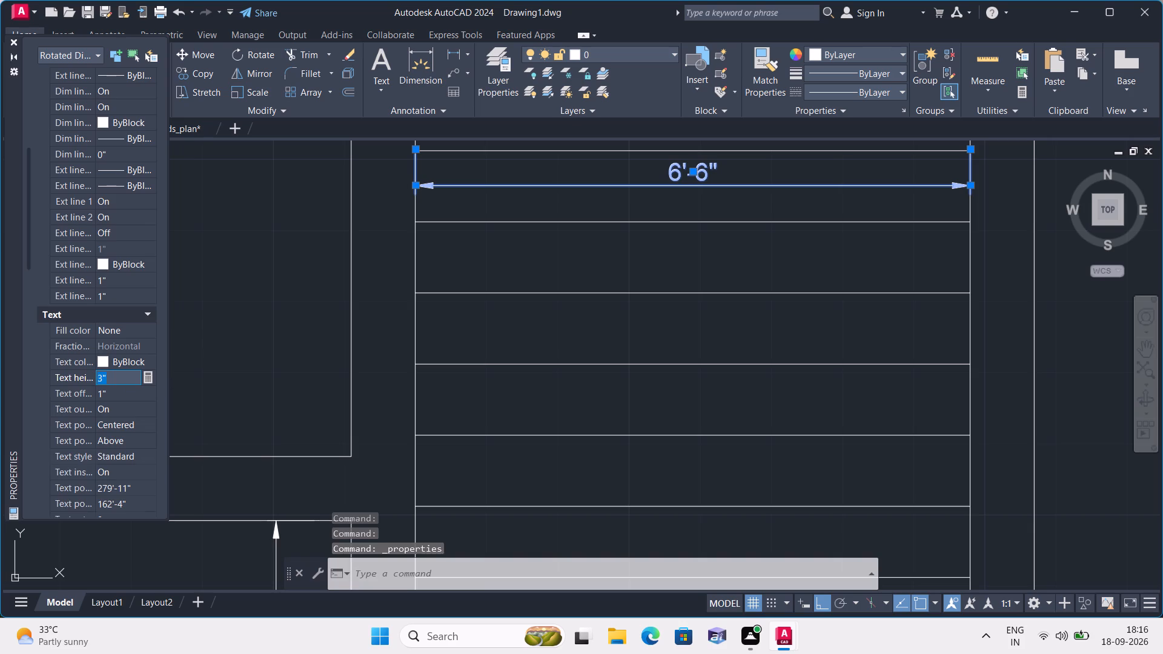
pyautogui.press('BackSpace')
pyautogui.press('6')
pyautogui.hotkey('shift', '"')
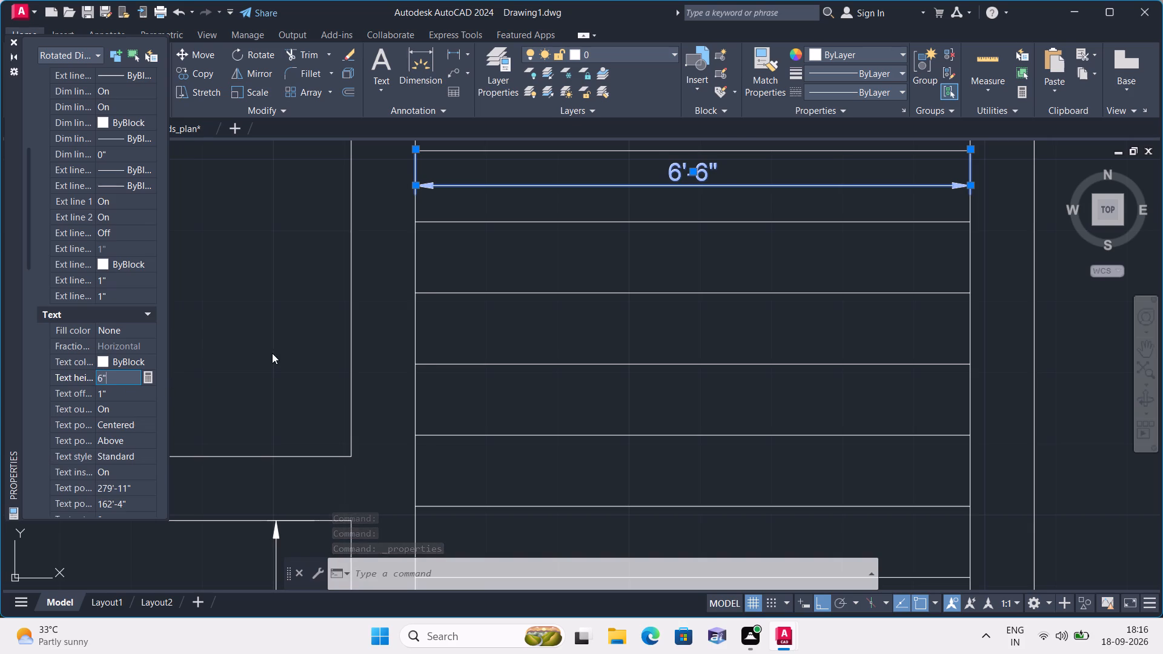
pyautogui.click(272, 353)
pyautogui.press('Escape')
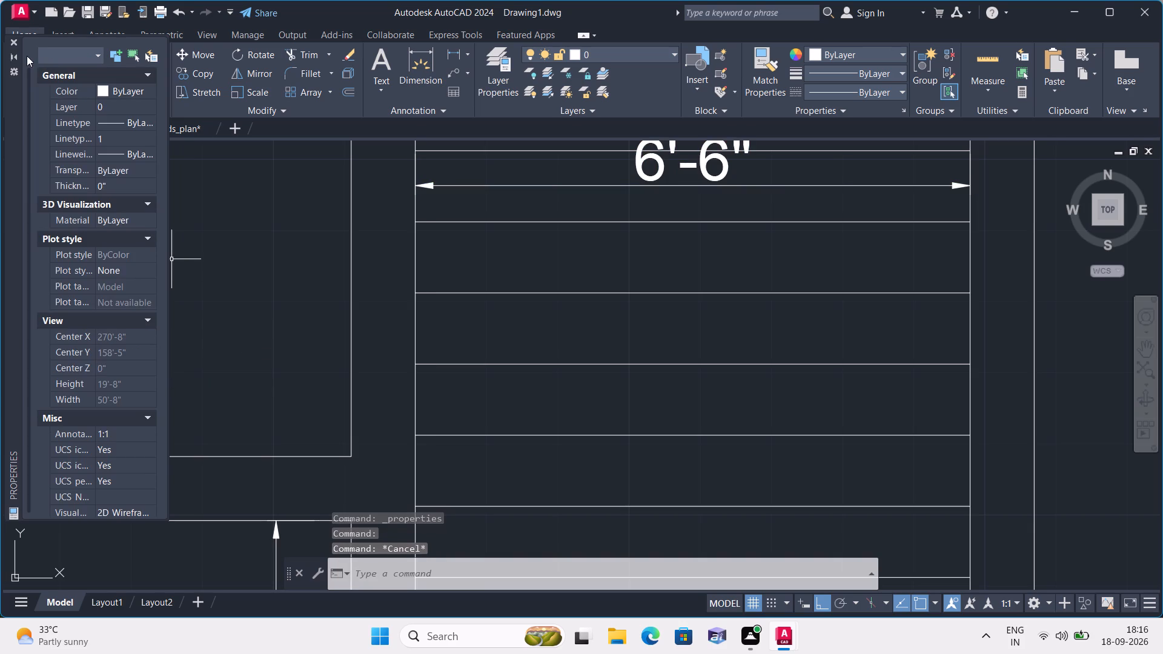
pyautogui.click(13, 36)
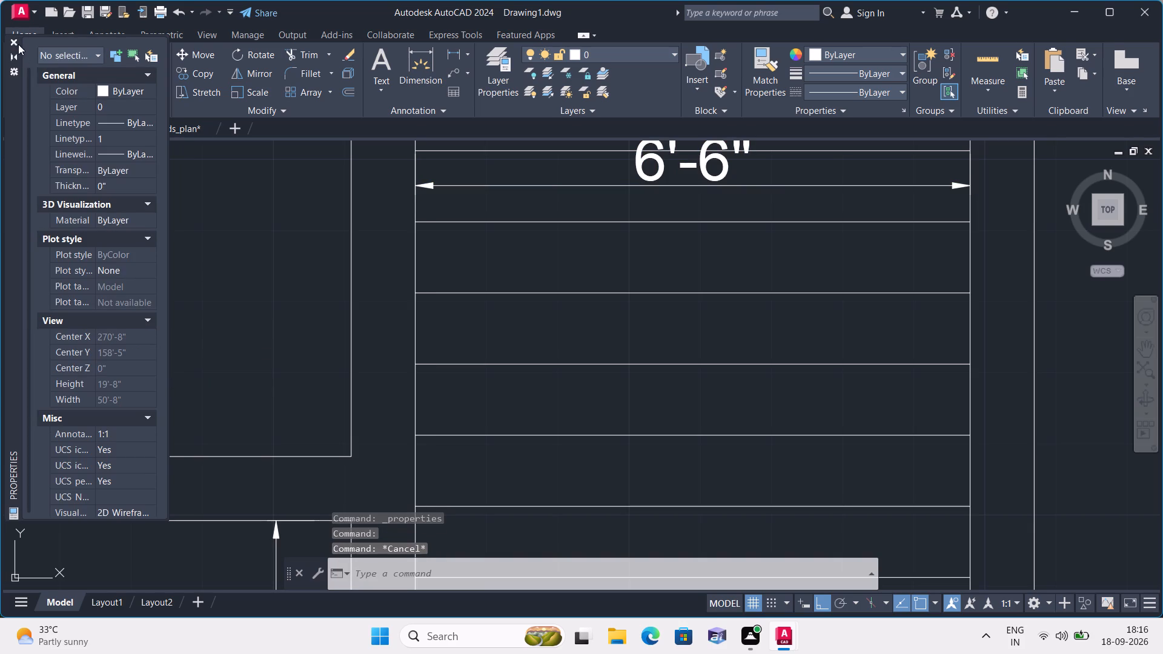
pyautogui.click(15, 39)
pyautogui.press('Escape')
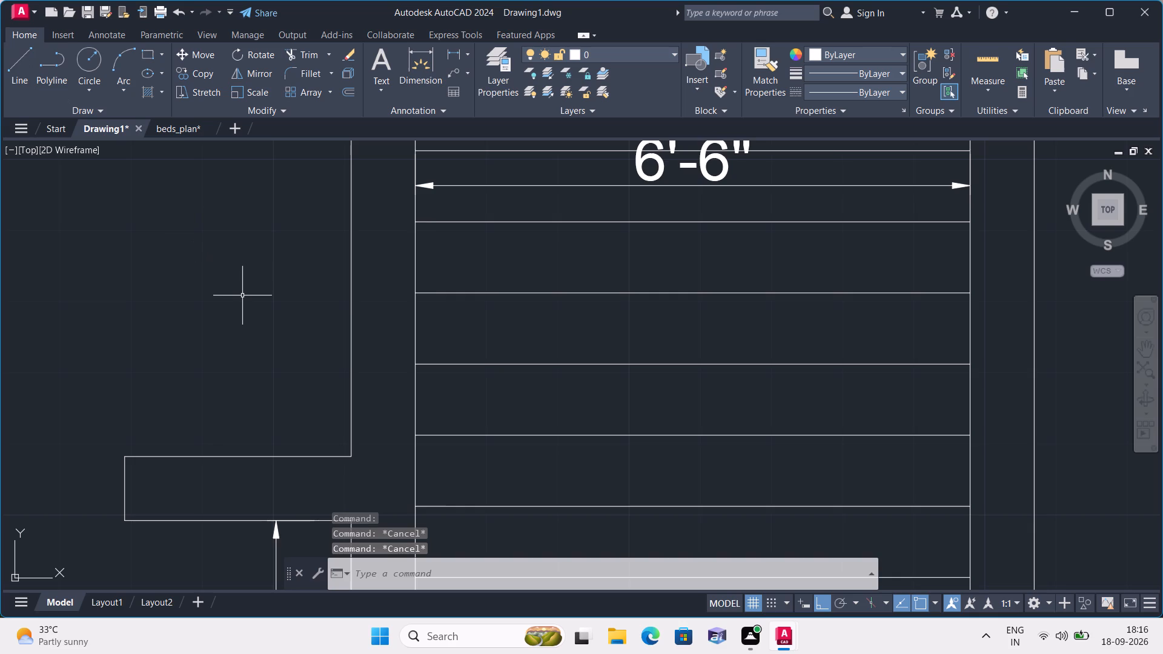
# Draw a vertical centre line through the stair treads, from the top stair line's midpoint to the lowest tread line.
pyautogui.scroll(-1, 652, 362)
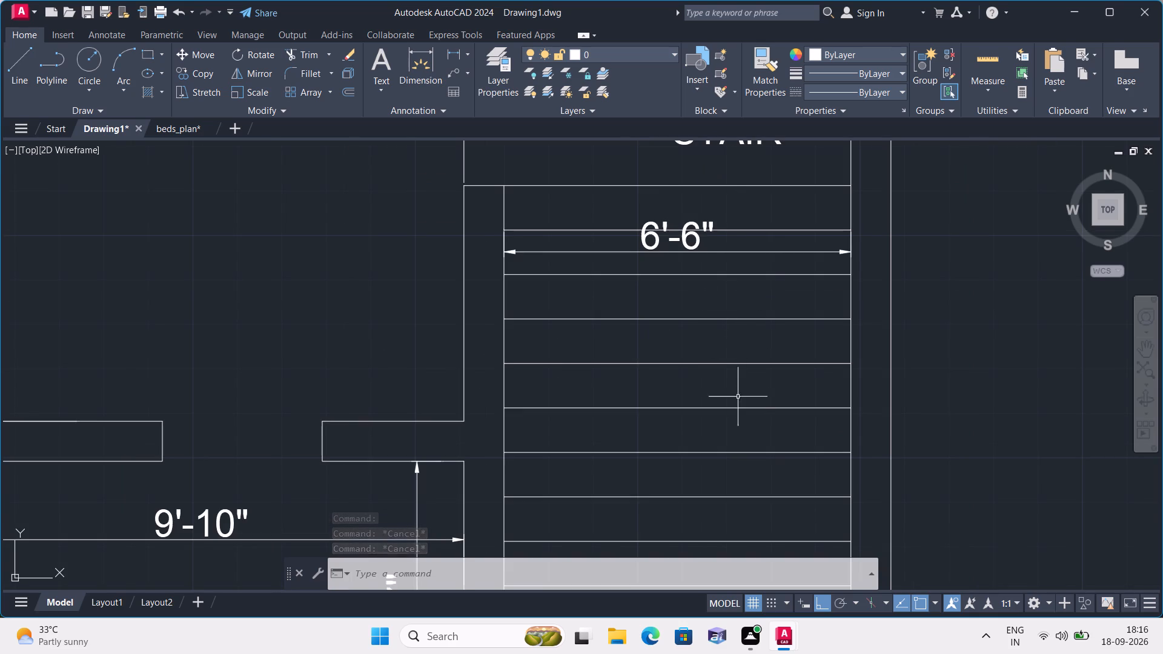
pyautogui.moveTo(720, 434); pyautogui.dragTo(680, 305, button='middle')
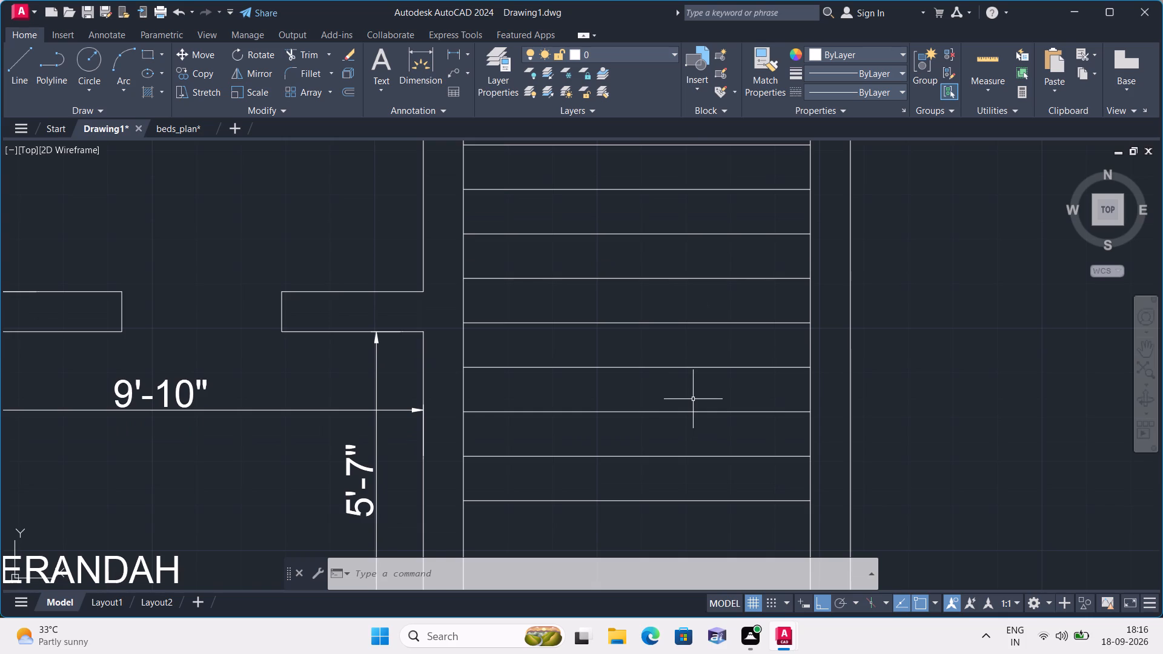
pyautogui.scroll(-1, 694, 397)
pyautogui.moveTo(718, 377); pyautogui.dragTo(716, 392, button='middle')
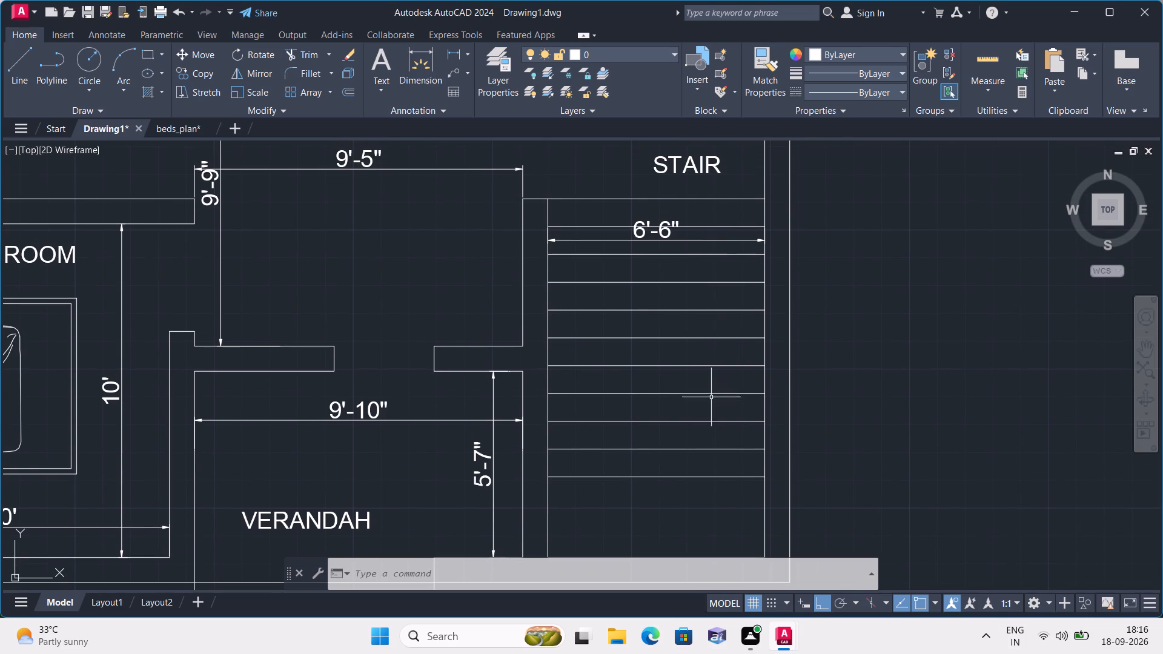
pyautogui.moveTo(694, 478); pyautogui.dragTo(594, 259, button='middle')
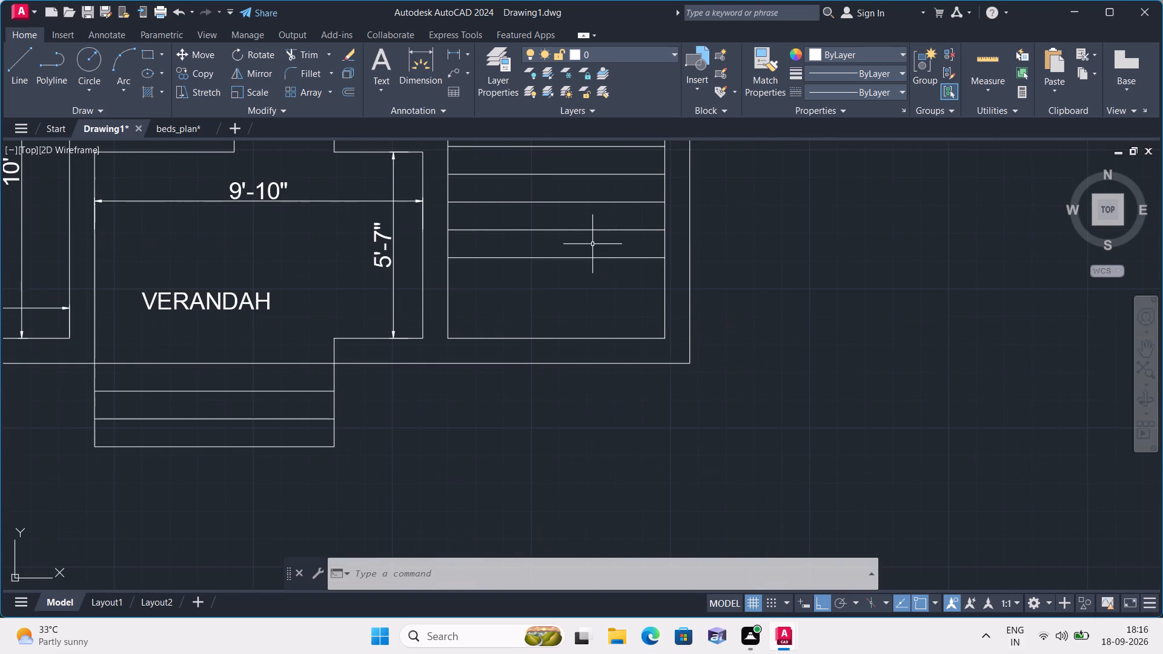
pyautogui.write('l')
pyautogui.press('space')
pyautogui.moveTo(553, 234); pyautogui.dragTo(579, 299, button='middle')
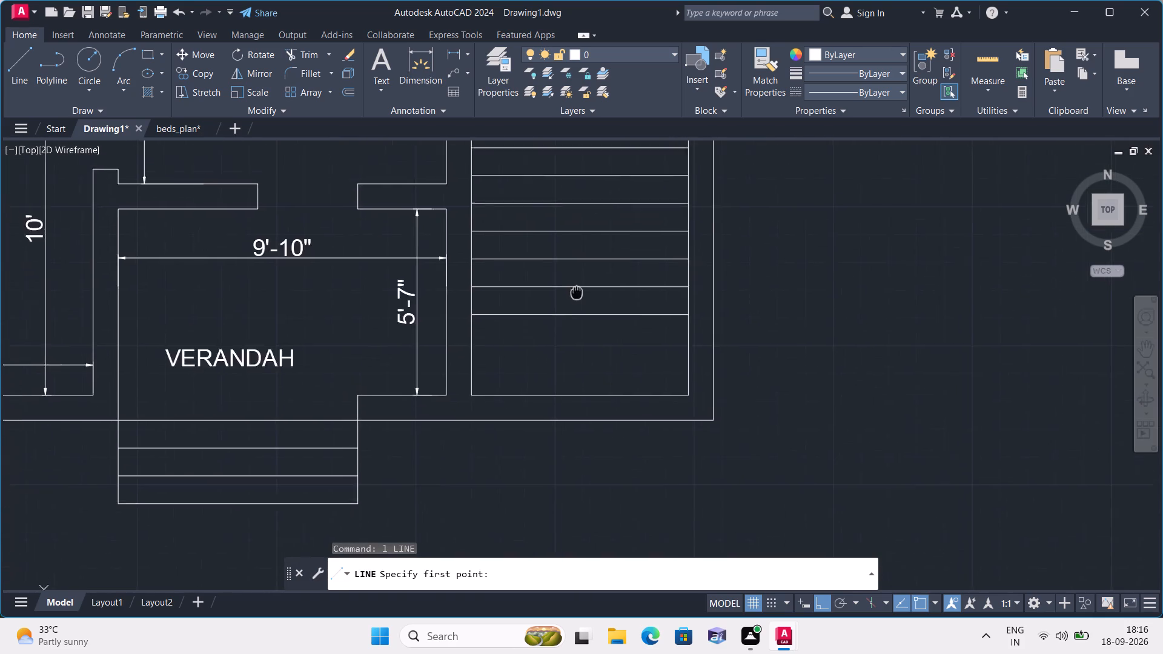
pyautogui.moveTo(579, 299); pyautogui.dragTo(581, 306, button='middle')
pyautogui.scroll(-1, 585, 309)
pyautogui.middleClick(584, 295)
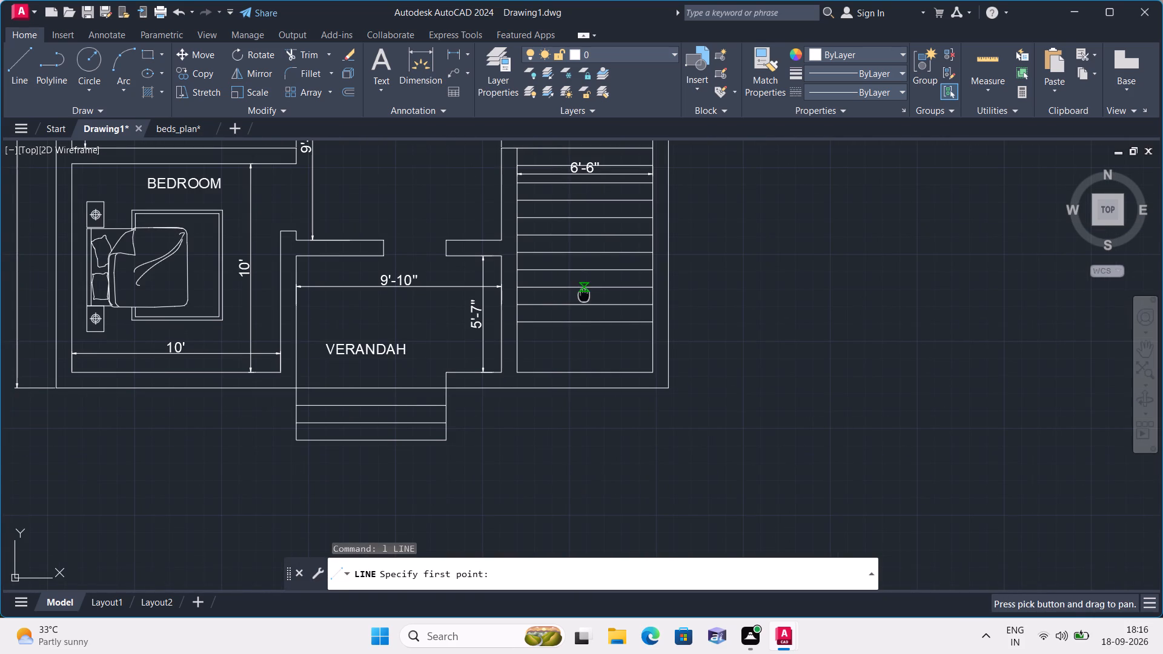
pyautogui.moveTo(592, 336); pyautogui.dragTo(618, 382, button='middle')
pyautogui.scroll(1, 607, 199)
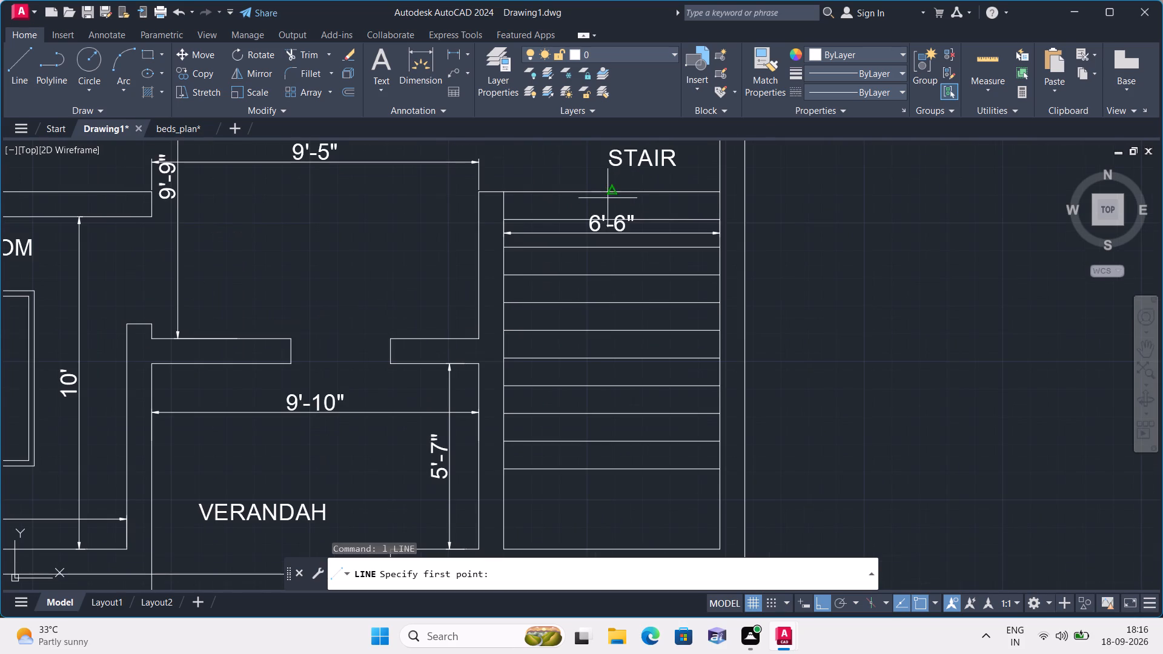
pyautogui.click(611, 189)
pyautogui.scroll(-1, 598, 292)
pyautogui.middleClick(598, 294)
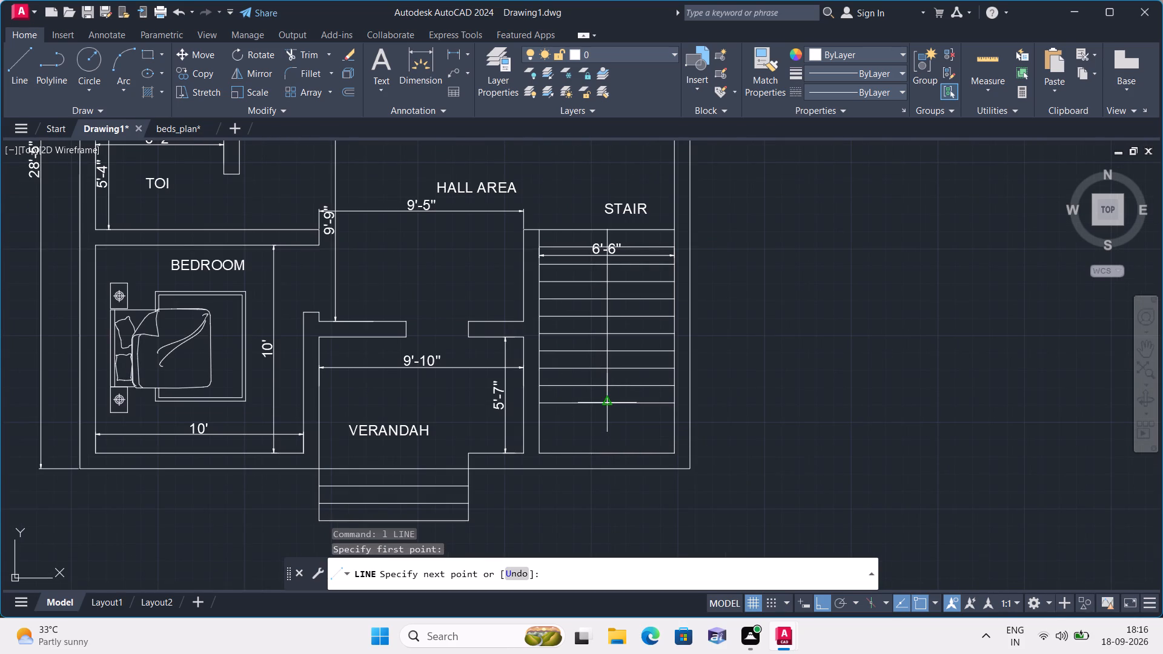
pyautogui.click(604, 401)
pyautogui.press('space')
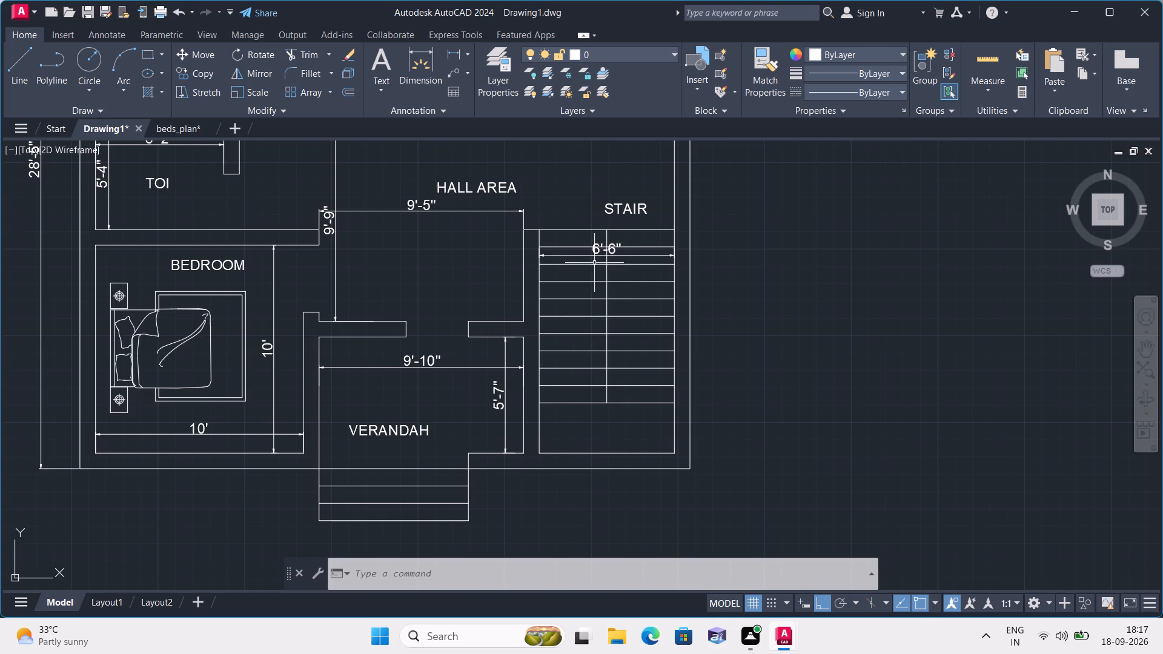
# Draw a U-shaped stair direction path: about 9'-7" down the west flight, across below the lowest tread, up the east flight to the fourth tread line.
pyautogui.scroll(2, 594, 263)
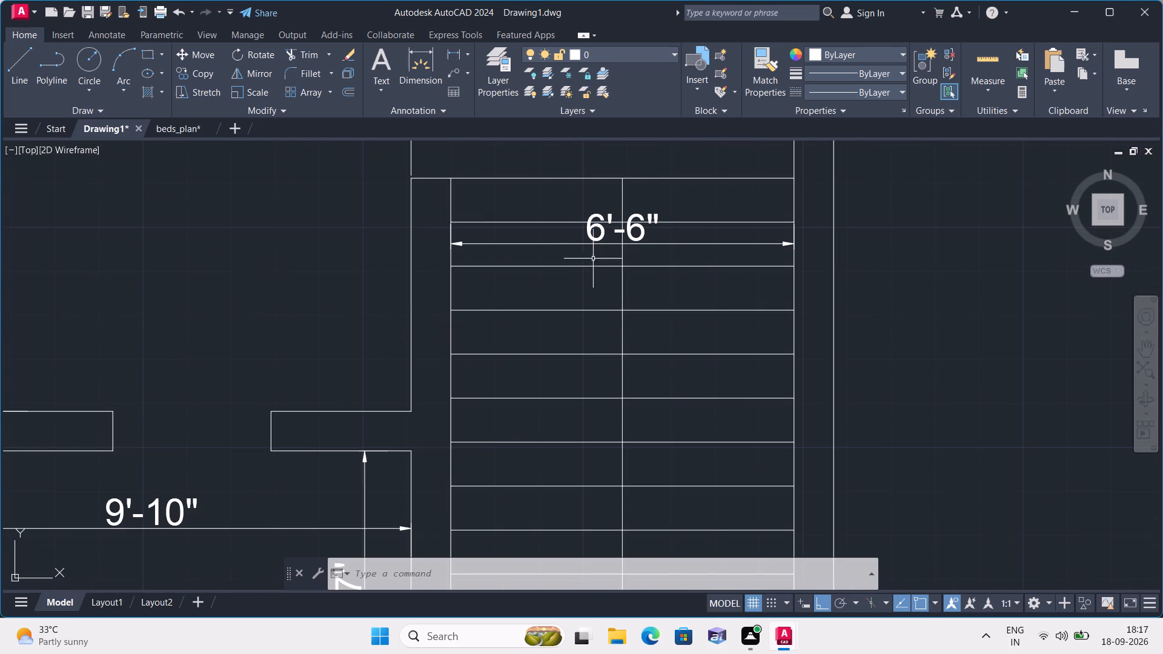
pyautogui.press('l')
pyautogui.press('space')
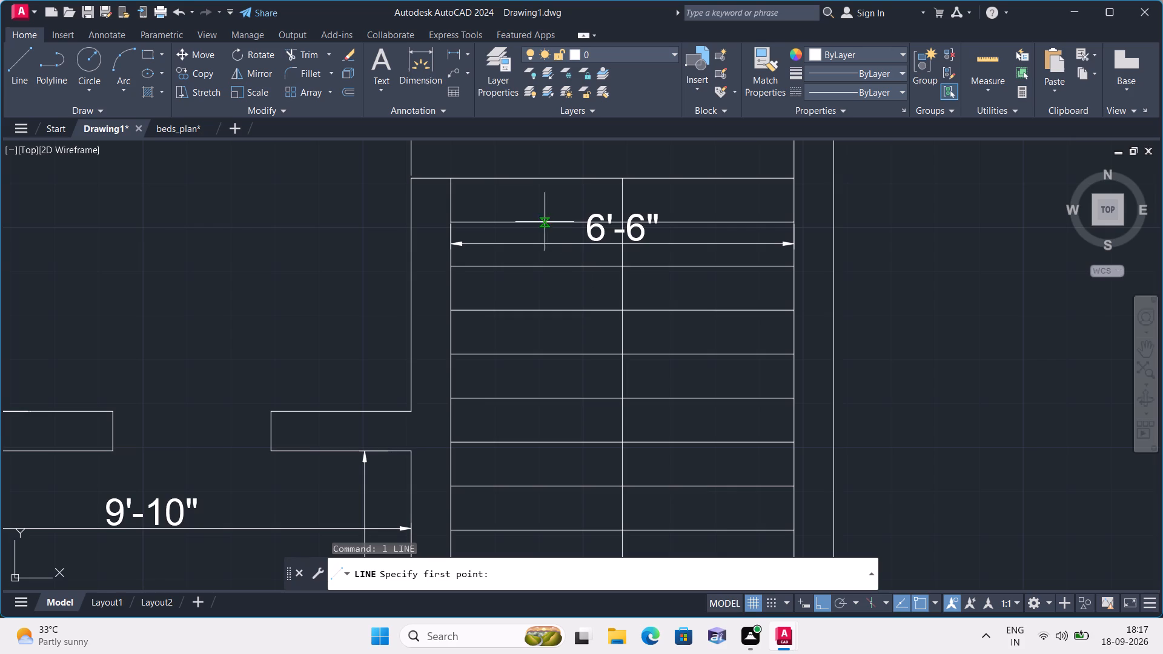
pyautogui.scroll(-1, 545, 203)
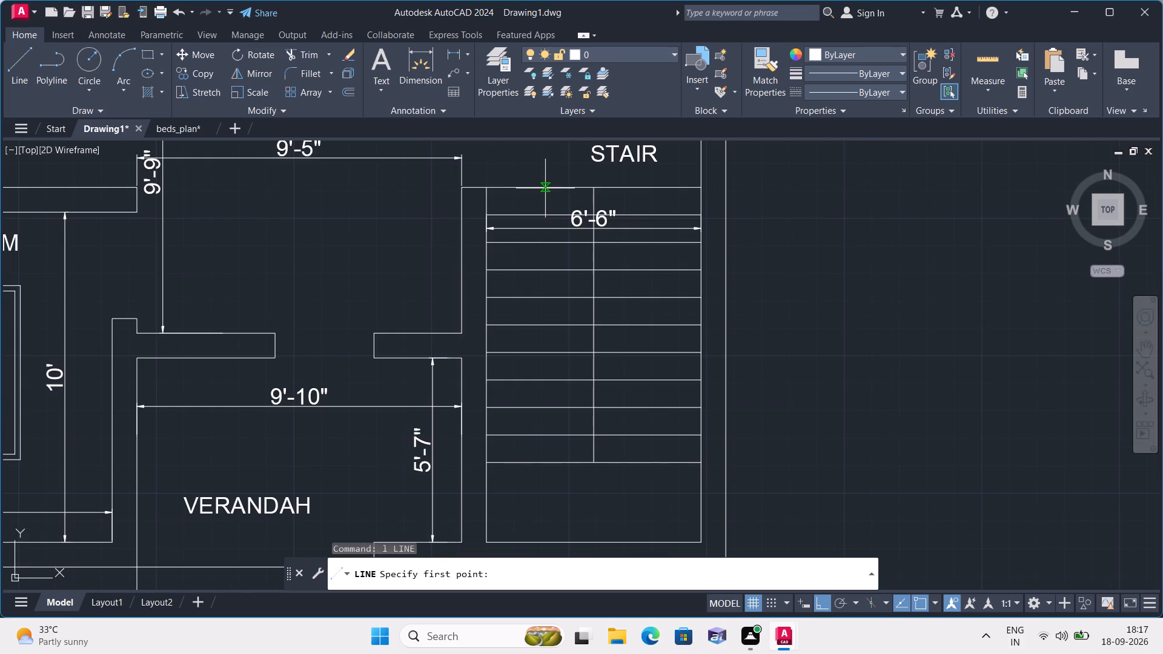
pyautogui.scroll(1, 542, 193)
pyautogui.scroll(-1, 547, 185)
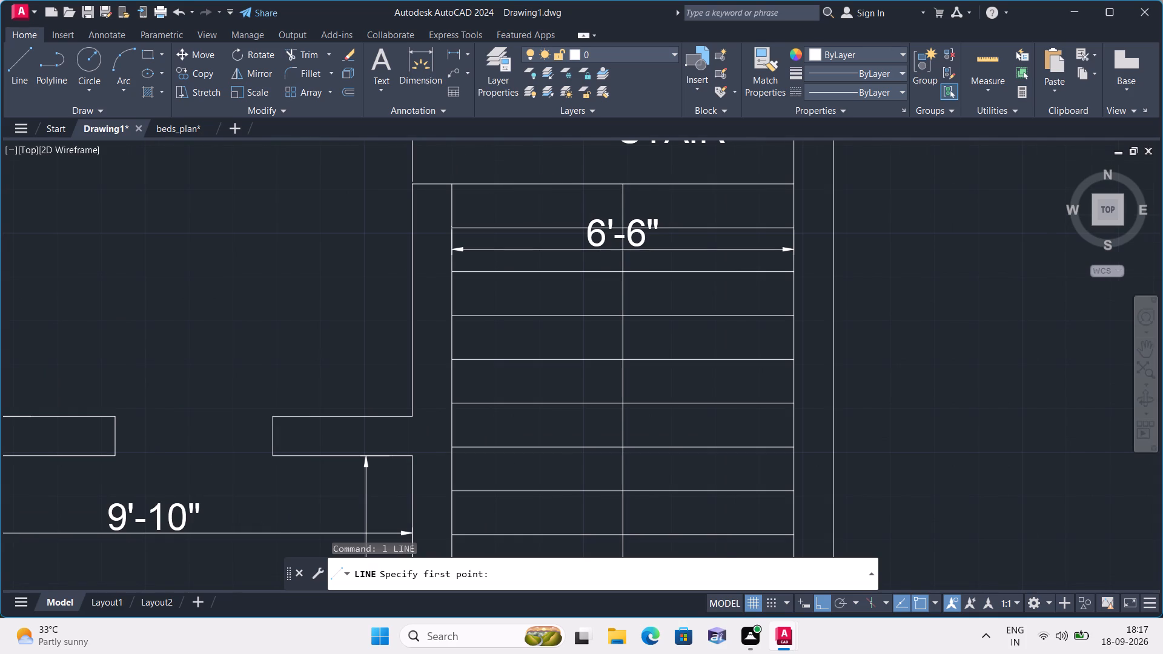
pyautogui.click(547, 168)
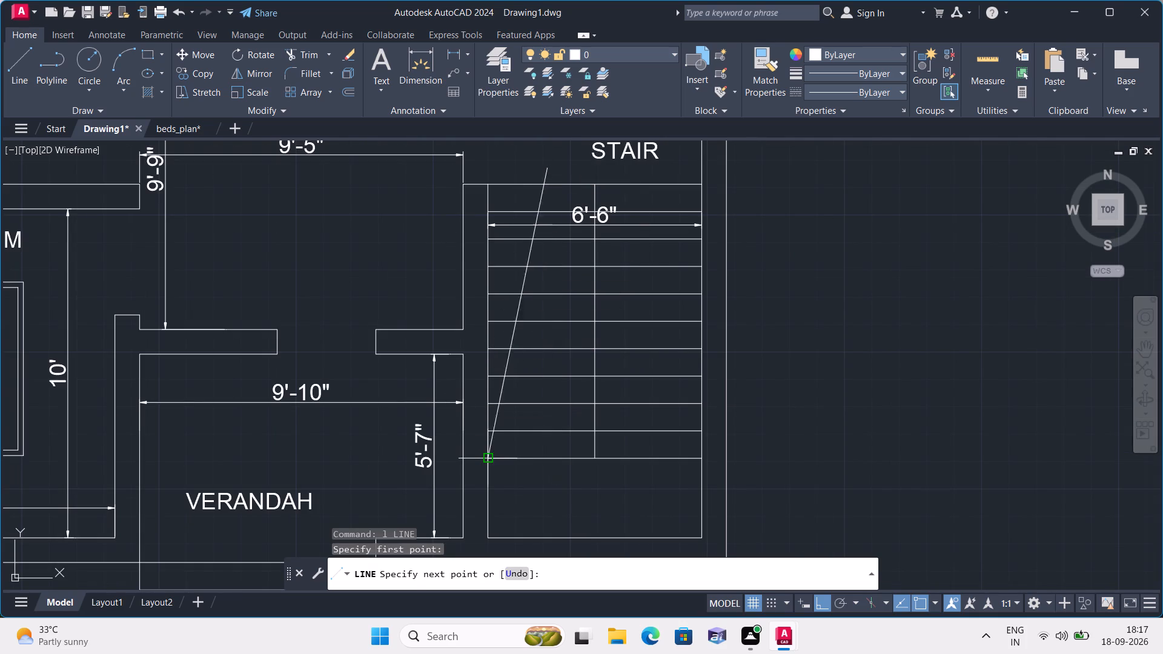
pyautogui.click(548, 483)
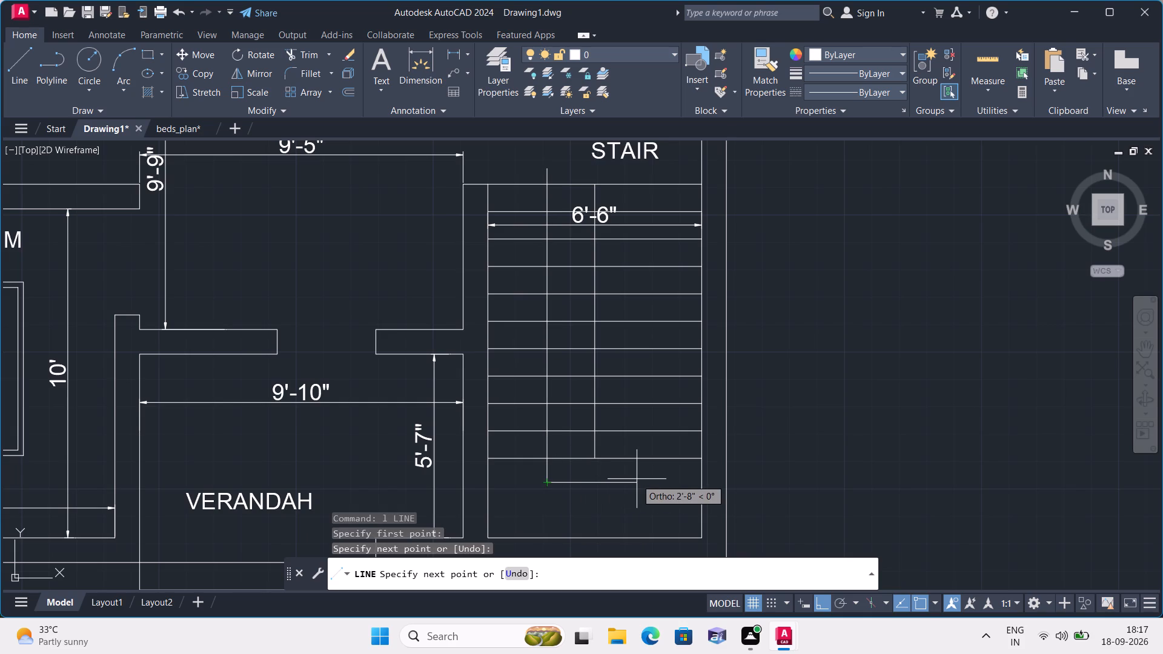
pyautogui.click(641, 474)
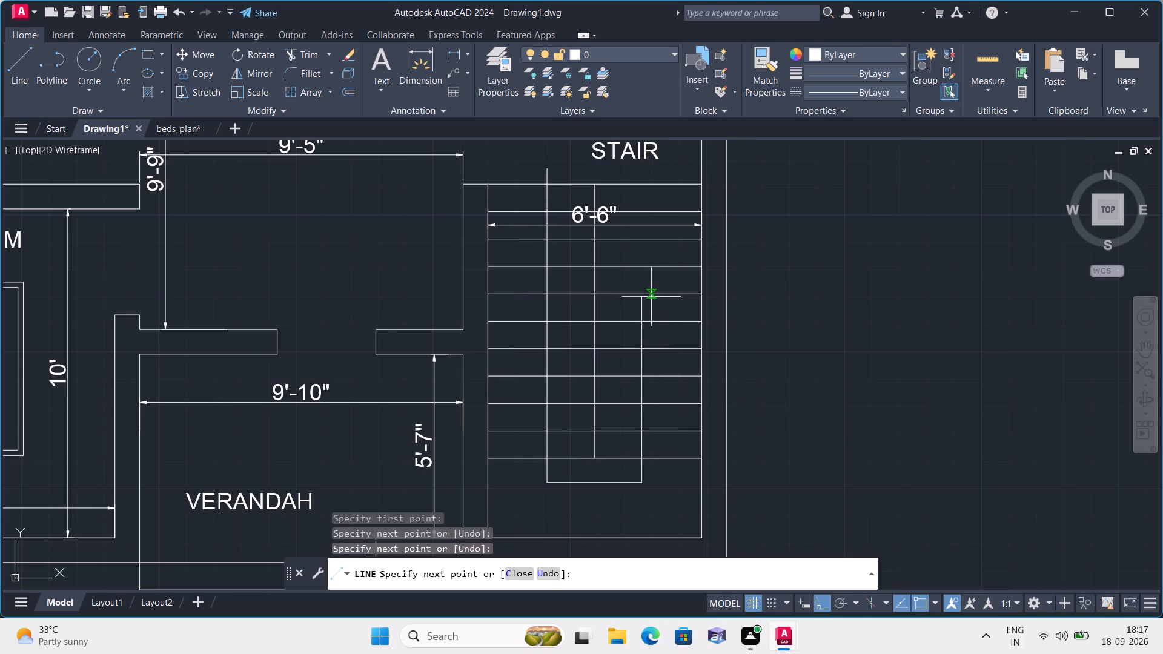
pyautogui.scroll(2, 650, 296)
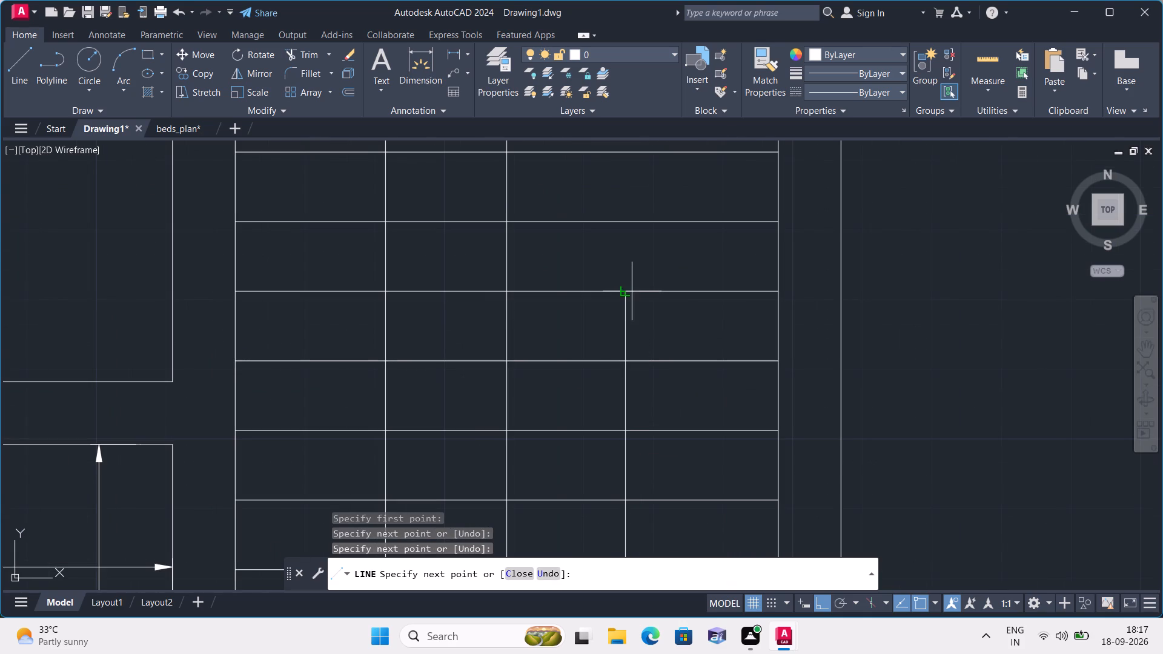
pyautogui.click(628, 289)
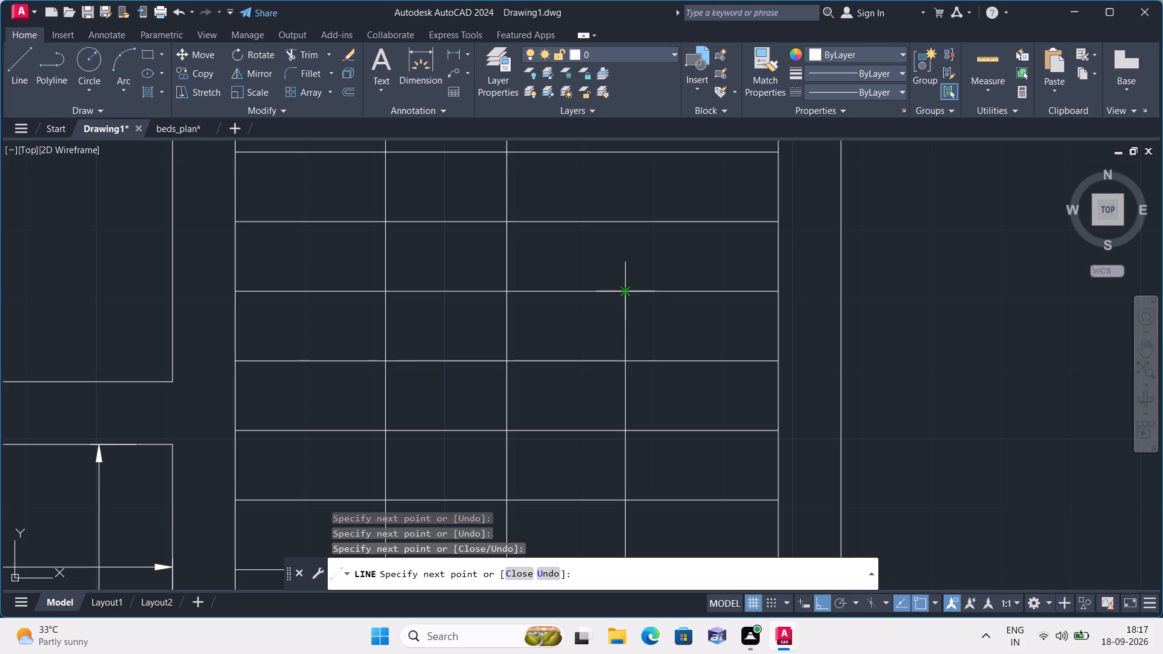
# With ortho off, draw a short slanted line down and west from the path's upper end as one half of an arrowhead.
pyautogui.scroll(1, 621, 297)
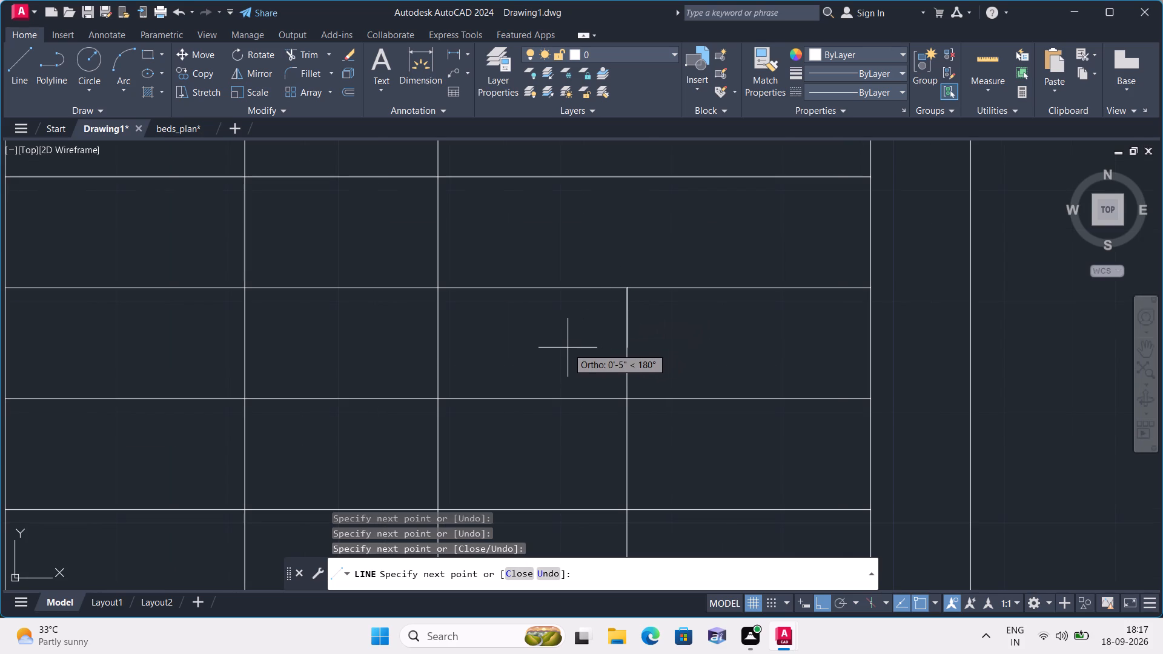
pyautogui.press('F8')
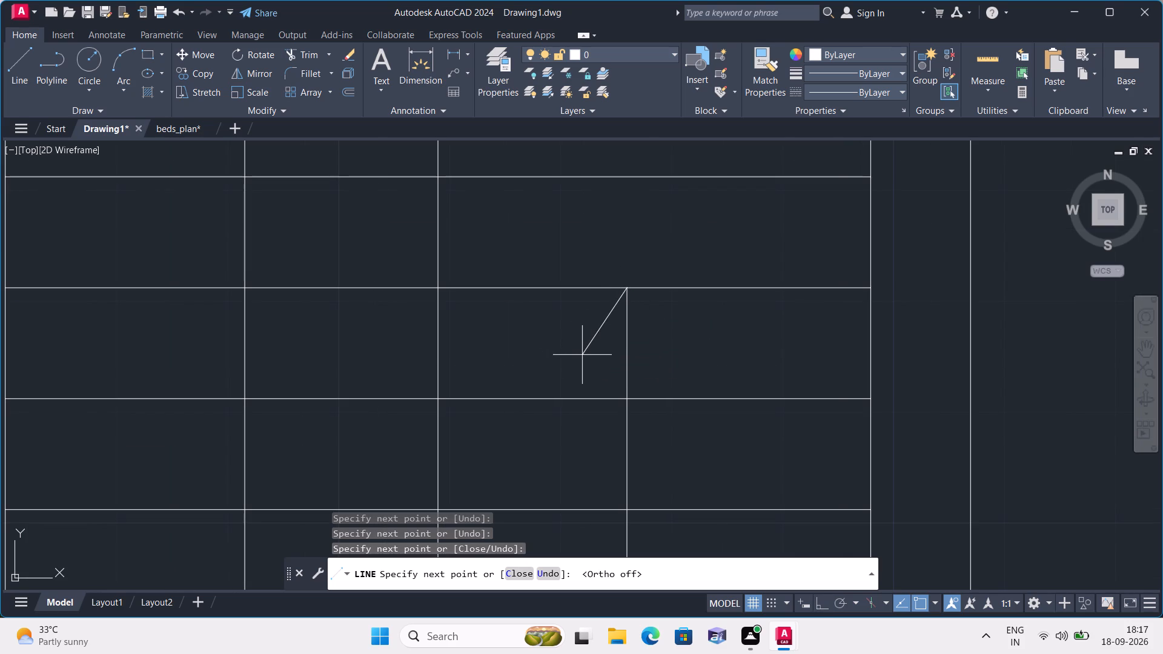
pyautogui.click(583, 355)
pyautogui.press('space')
# Mirror the slanted arrowhead line about the vertical path line, keeping the original.
pyautogui.click(592, 351)
pyautogui.click(578, 320)
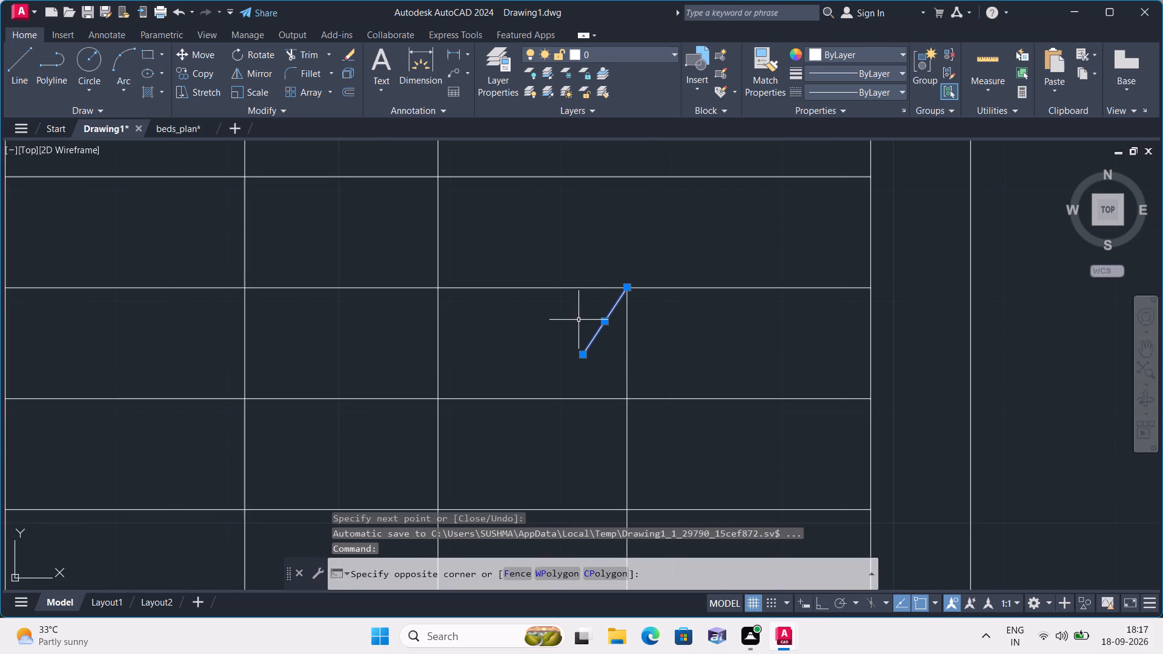
pyautogui.click(259, 75)
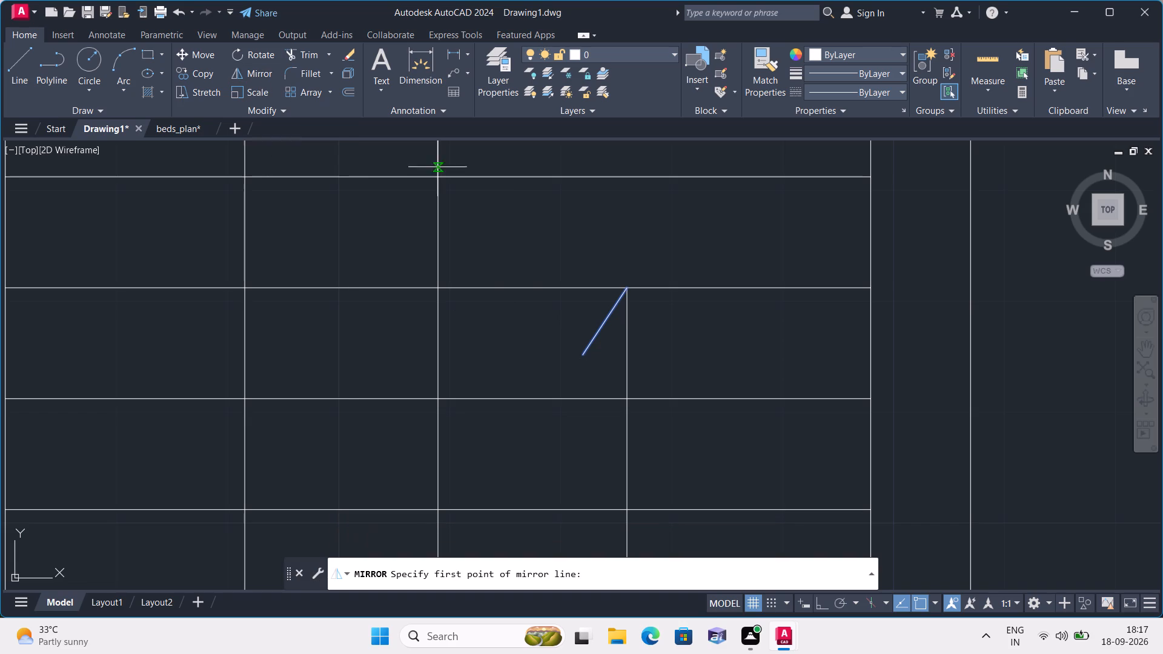
pyautogui.click(627, 289)
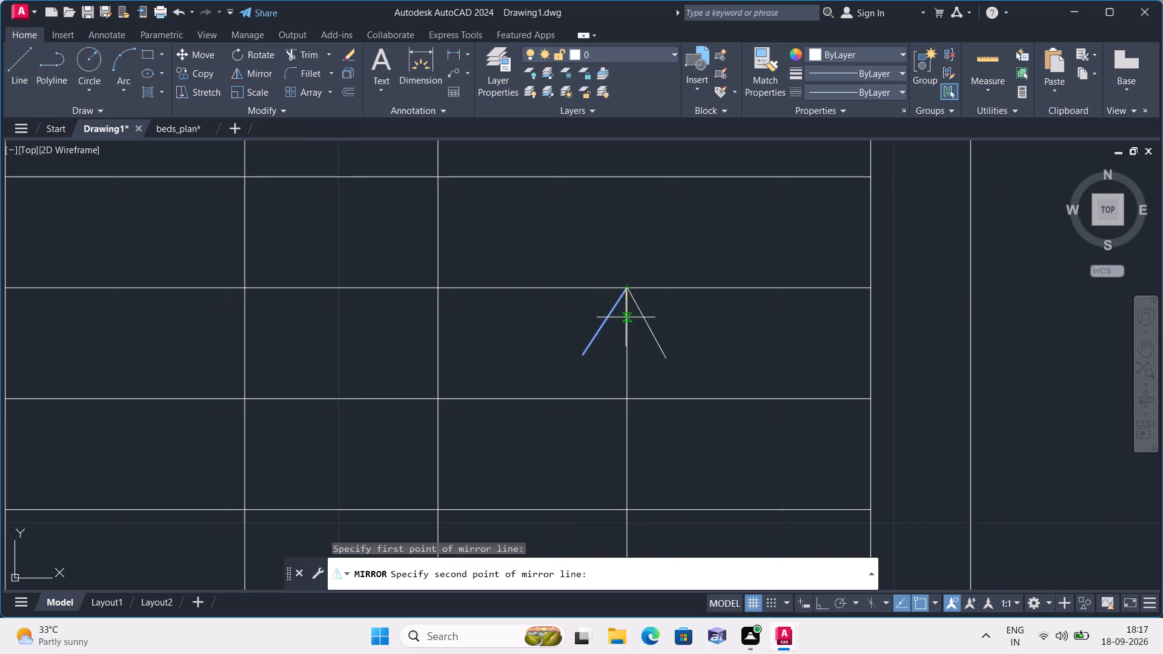
pyautogui.click(626, 337)
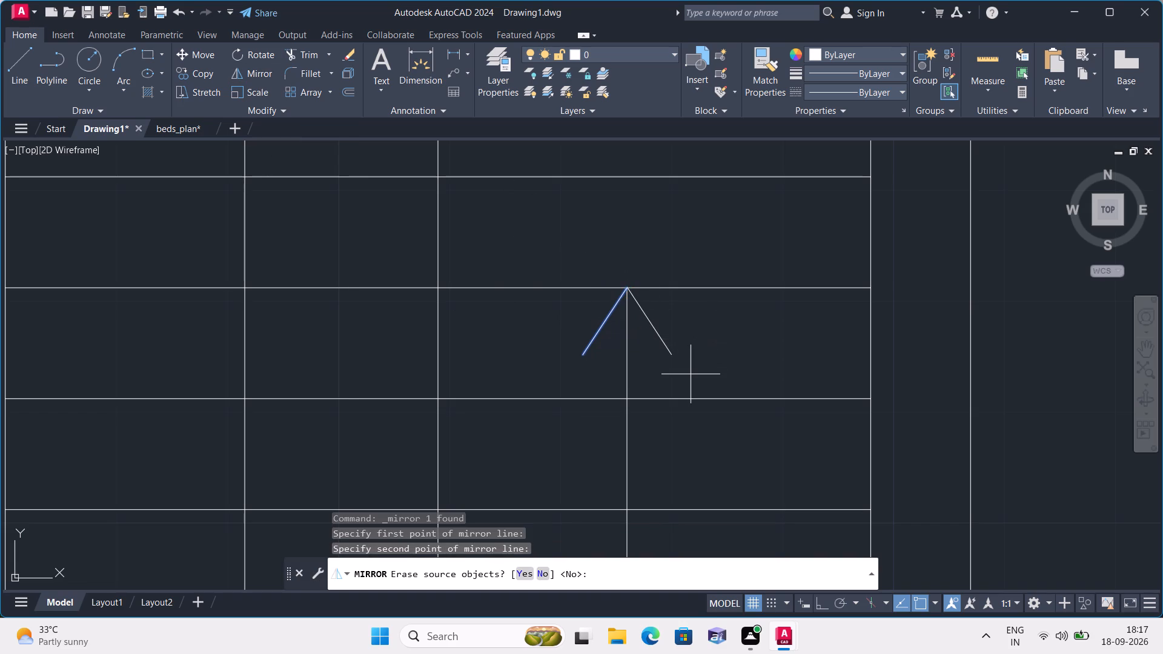
pyautogui.write('n')
pyautogui.press('space')
# Look over the whole floor plan, examining the bedrooms, wash, kitchen, toilet, hall, stair, verandah and entrance steps.
pyautogui.scroll(-2, 639, 346)
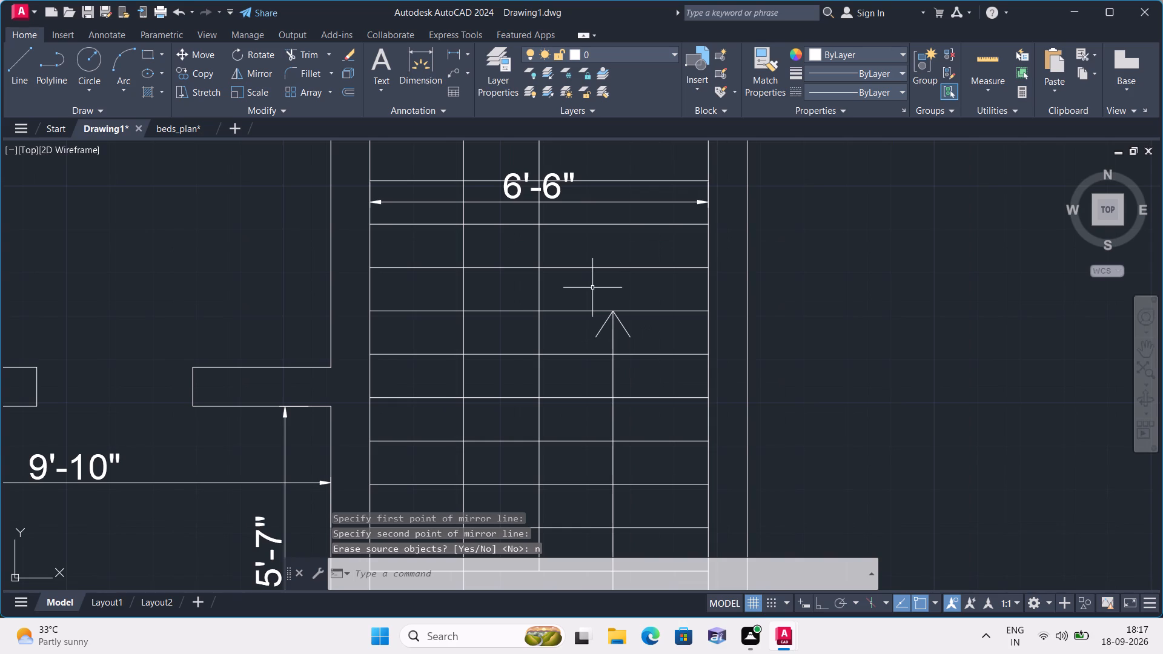
pyautogui.scroll(-1, 593, 287)
pyautogui.moveTo(595, 286); pyautogui.dragTo(601, 299, button='middle')
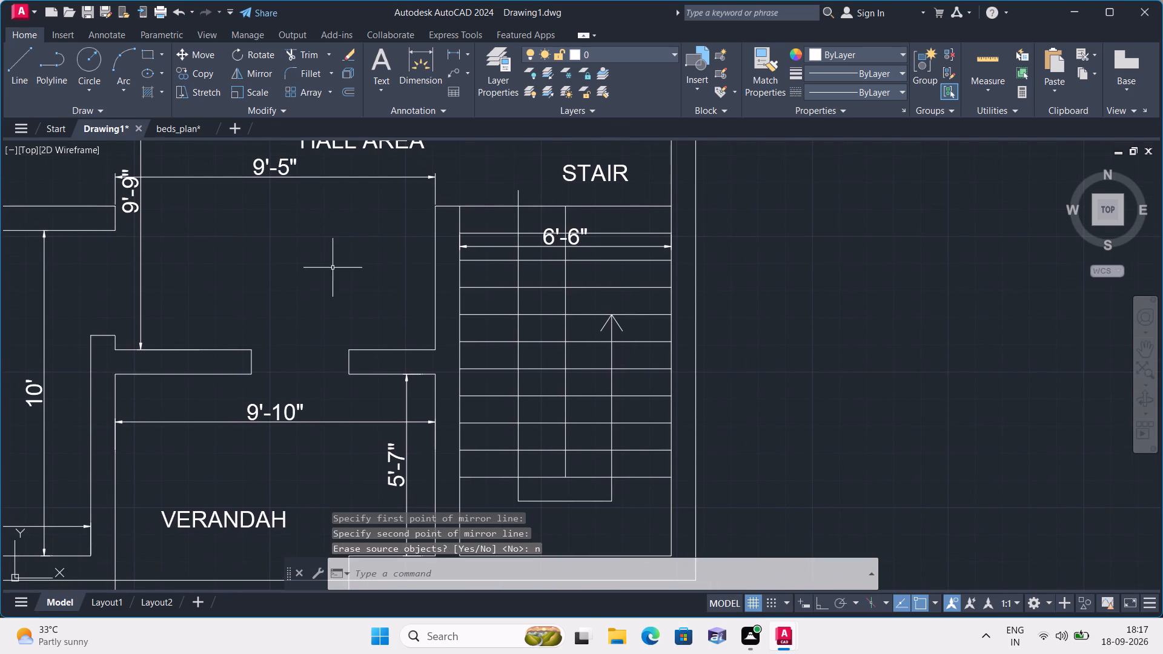
pyautogui.scroll(-2, 326, 266)
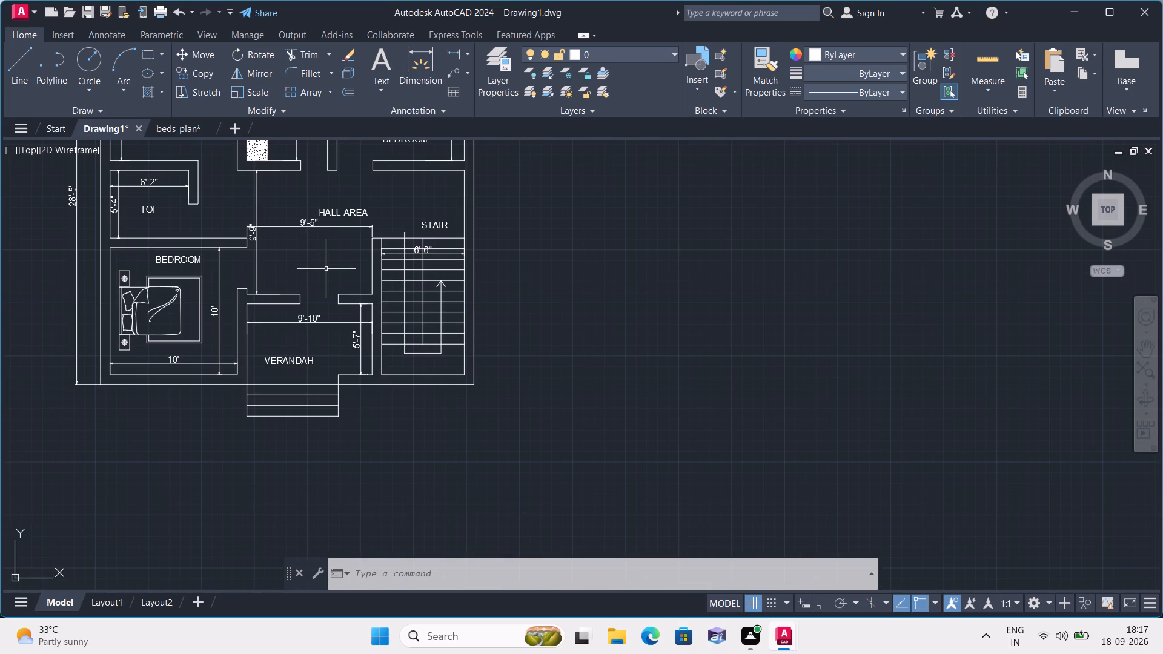
pyautogui.moveTo(326, 269); pyautogui.dragTo(360, 297, button='middle')
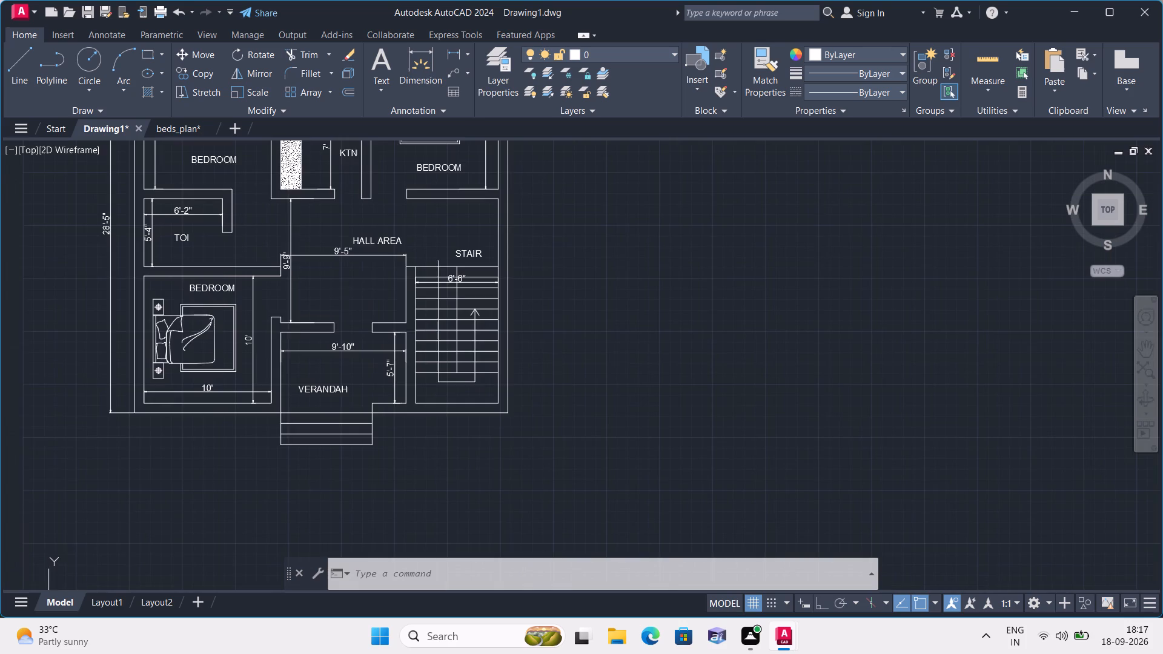
pyautogui.scroll(-1, 354, 291)
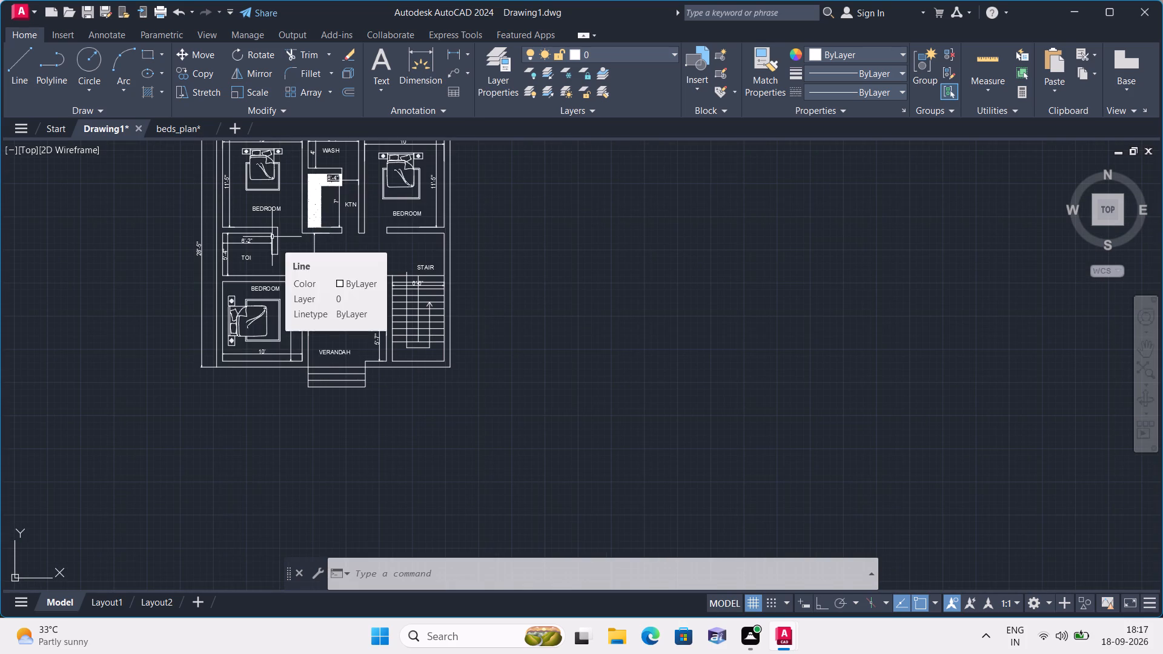
pyautogui.scroll(1, 251, 223)
pyautogui.moveTo(251, 222); pyautogui.dragTo(271, 243, button='middle')
pyautogui.scroll(2, 271, 243)
pyautogui.scroll(-2, 264, 239)
pyautogui.scroll(2, 233, 232)
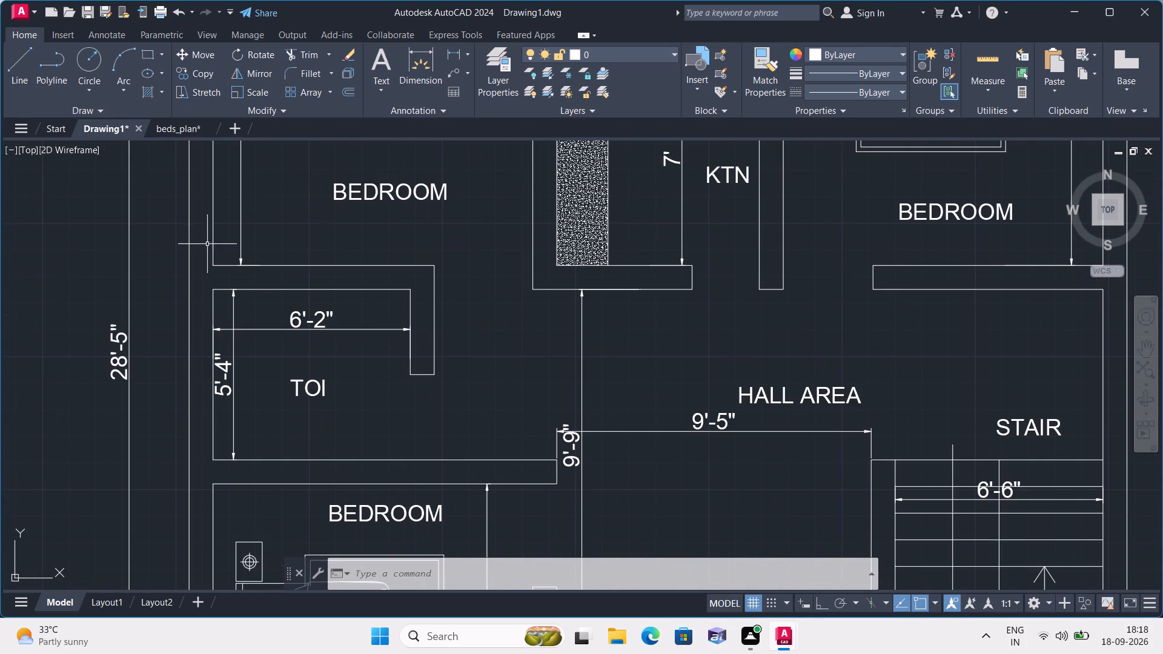
pyautogui.scroll(-1, 93, 303)
pyautogui.moveTo(93, 302); pyautogui.dragTo(184, 497, button='middle')
pyautogui.scroll(1, 517, 236)
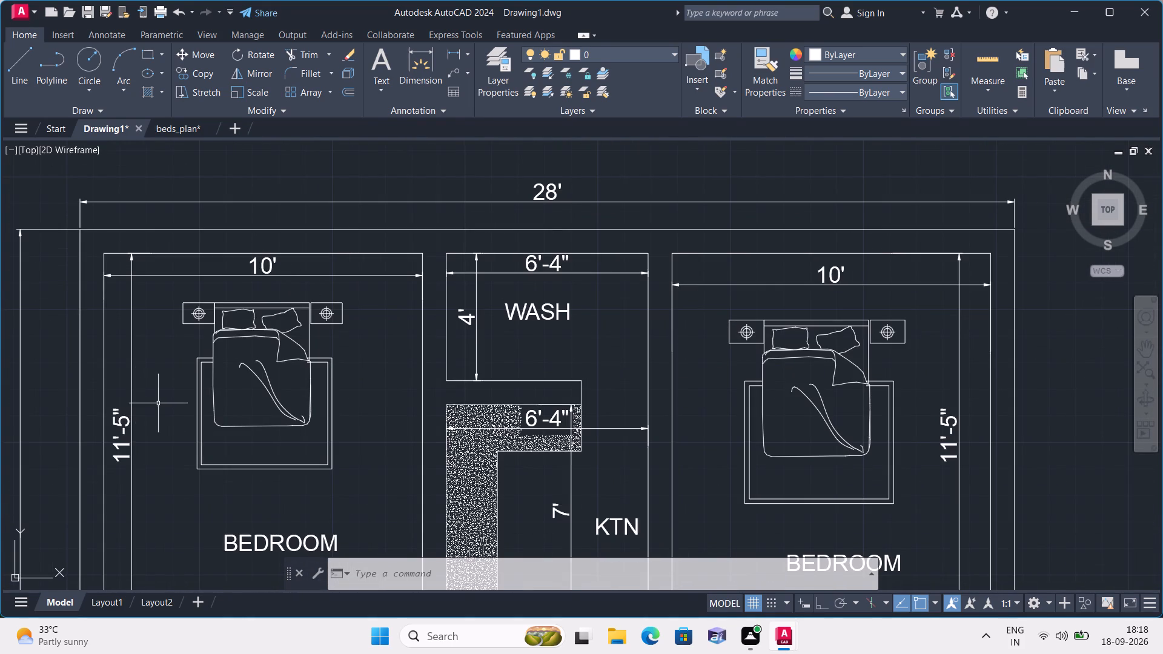
pyautogui.moveTo(137, 407); pyautogui.dragTo(144, 335, button='middle')
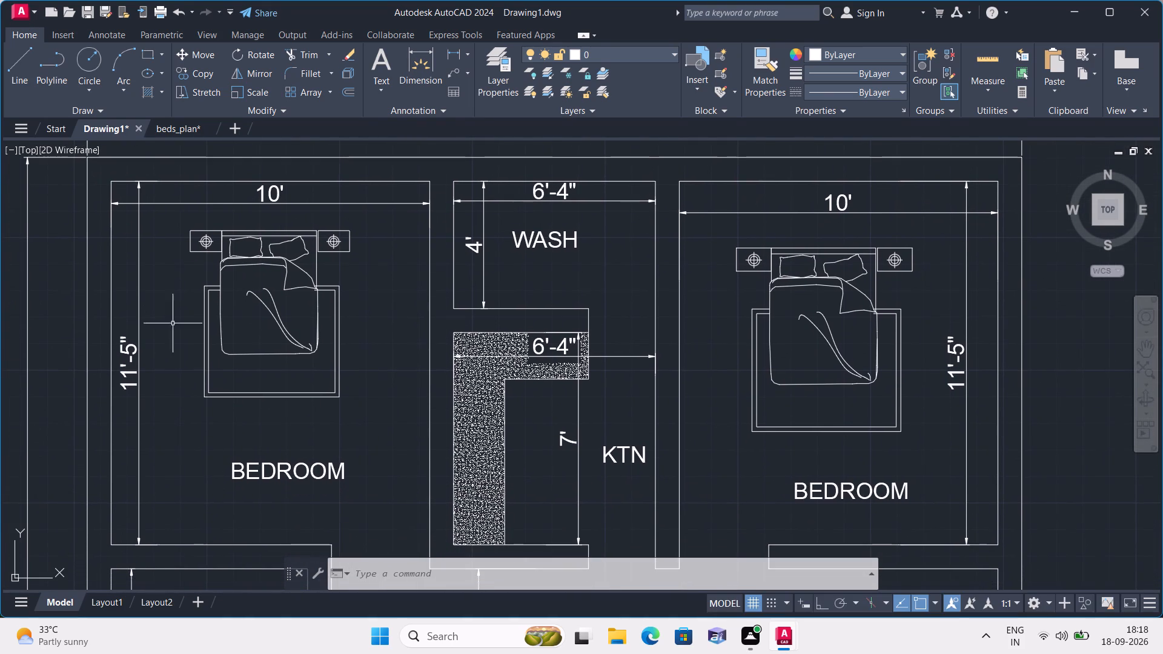
pyautogui.moveTo(548, 287); pyautogui.dragTo(546, 287, button='middle')
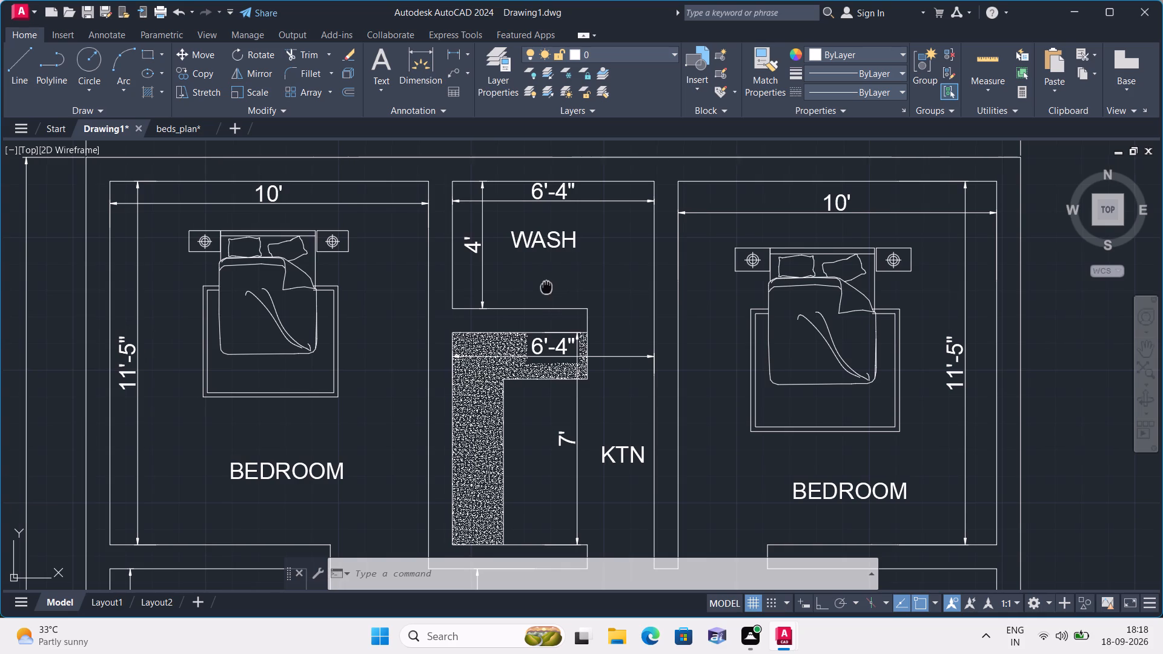
pyautogui.moveTo(546, 287); pyautogui.dragTo(545, 209, button='middle')
pyautogui.scroll(-1, 545, 209)
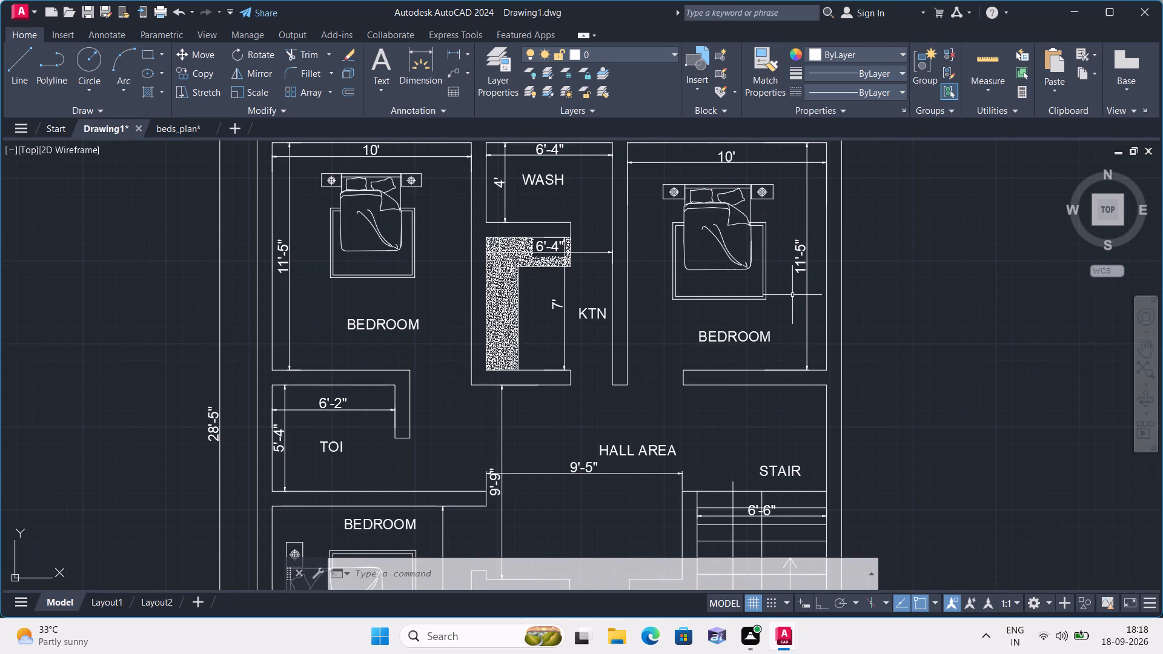
pyautogui.scroll(1, 767, 322)
pyautogui.moveTo(767, 322); pyautogui.dragTo(760, 305, button='middle')
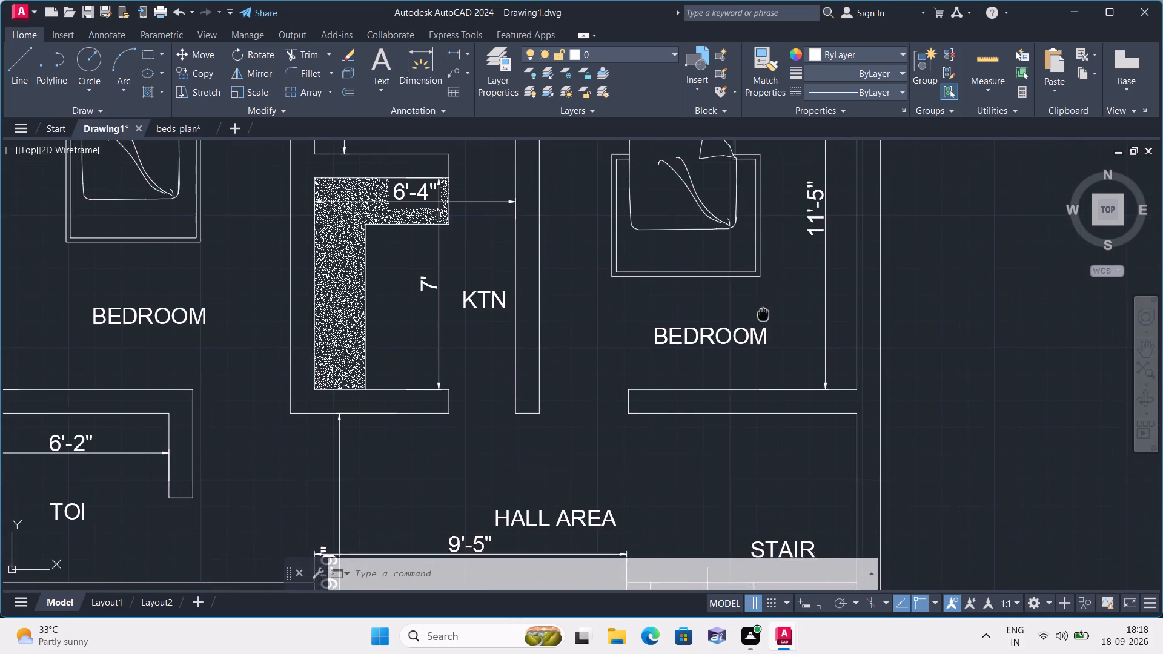
pyautogui.moveTo(760, 305); pyautogui.dragTo(752, 256, button='middle')
pyautogui.scroll(-1, 752, 256)
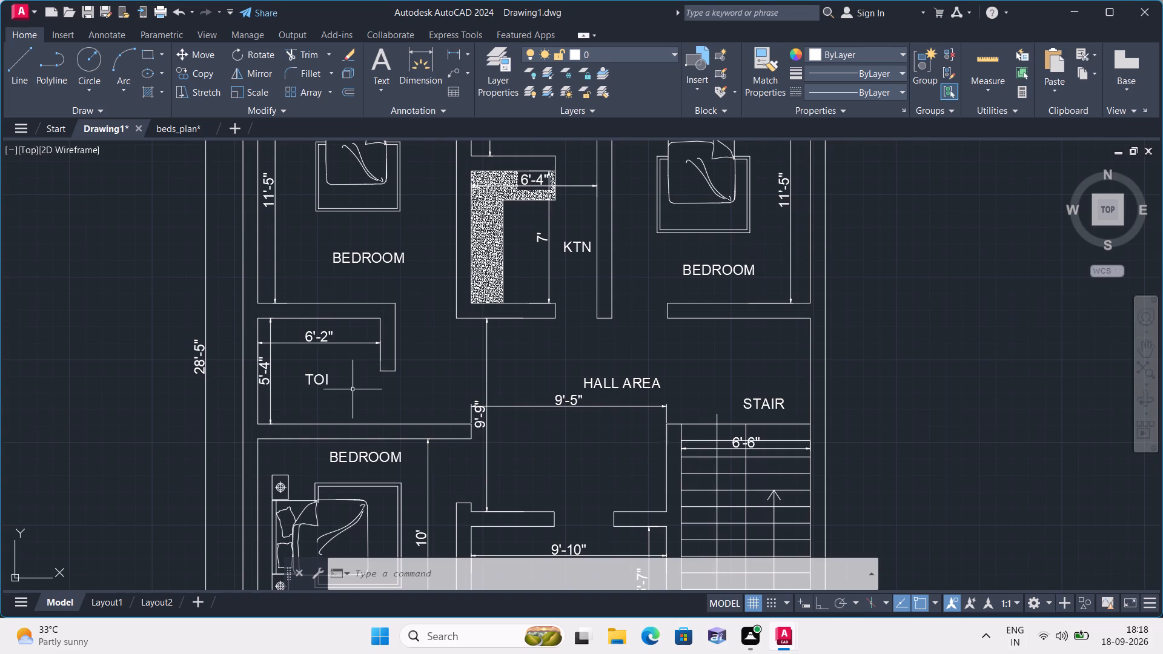
pyautogui.moveTo(348, 386); pyautogui.dragTo(365, 302, button='middle')
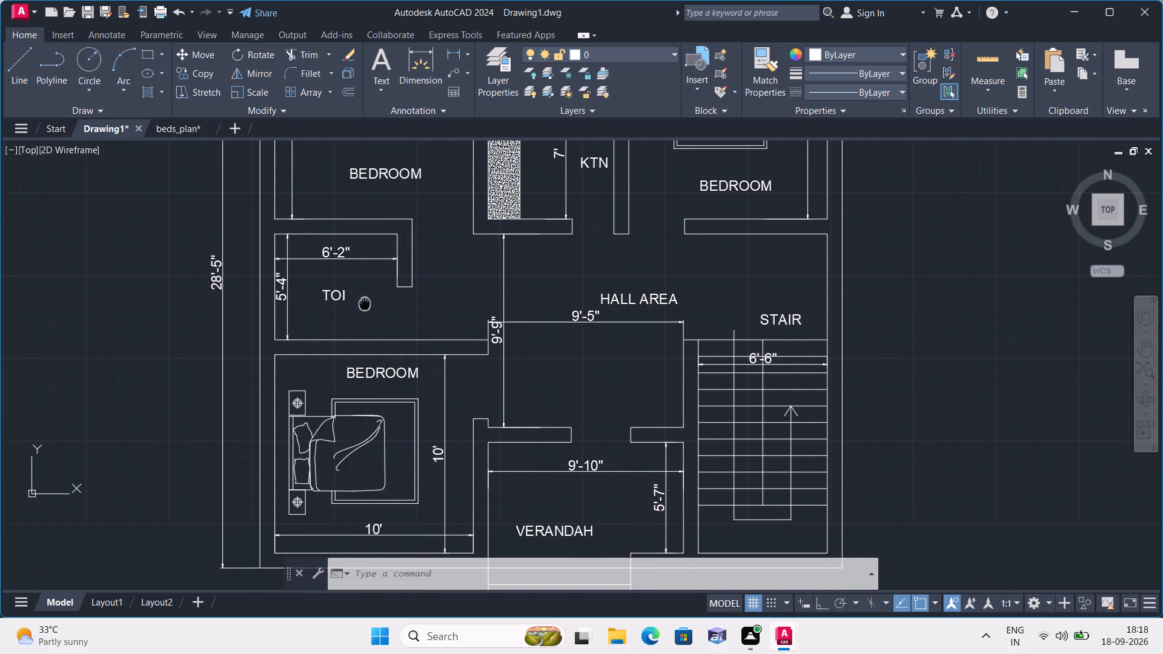
pyautogui.moveTo(365, 302); pyautogui.dragTo(365, 291, button='middle')
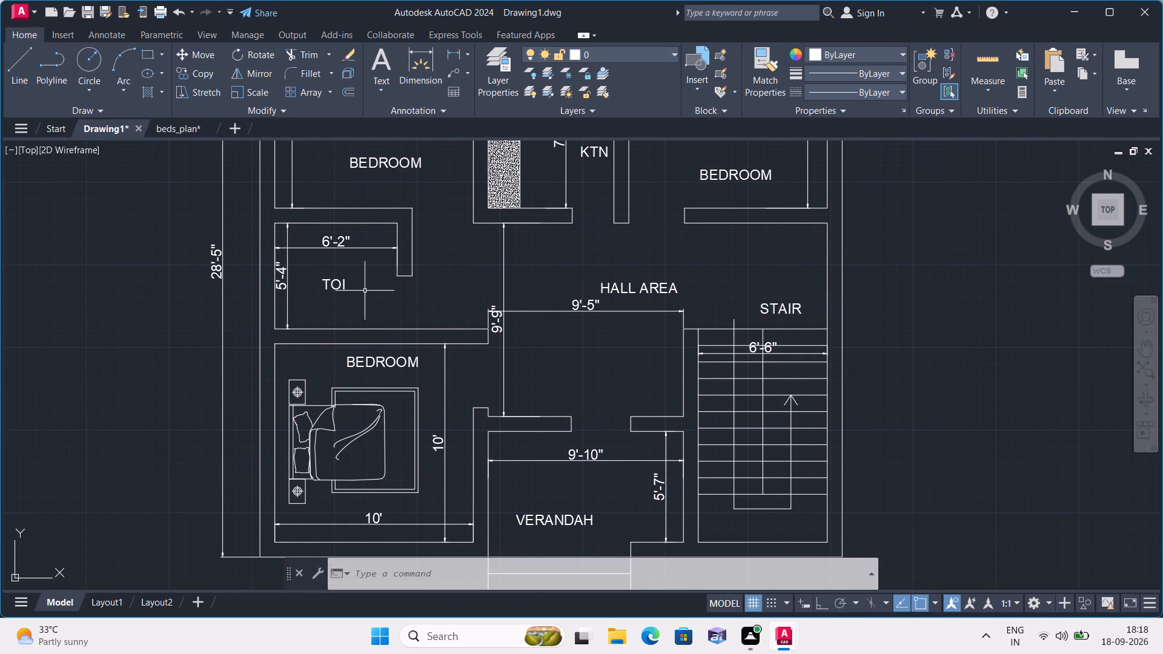
pyautogui.moveTo(566, 394); pyautogui.dragTo(552, 382, button='middle')
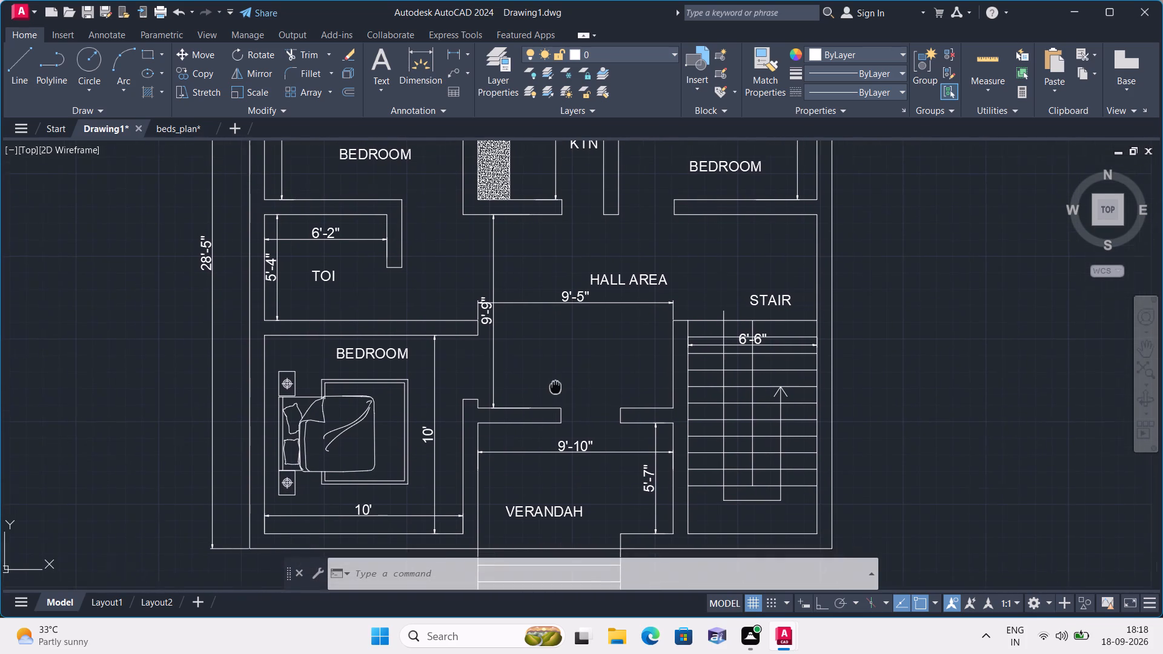
pyautogui.moveTo(552, 382); pyautogui.dragTo(502, 334, button='middle')
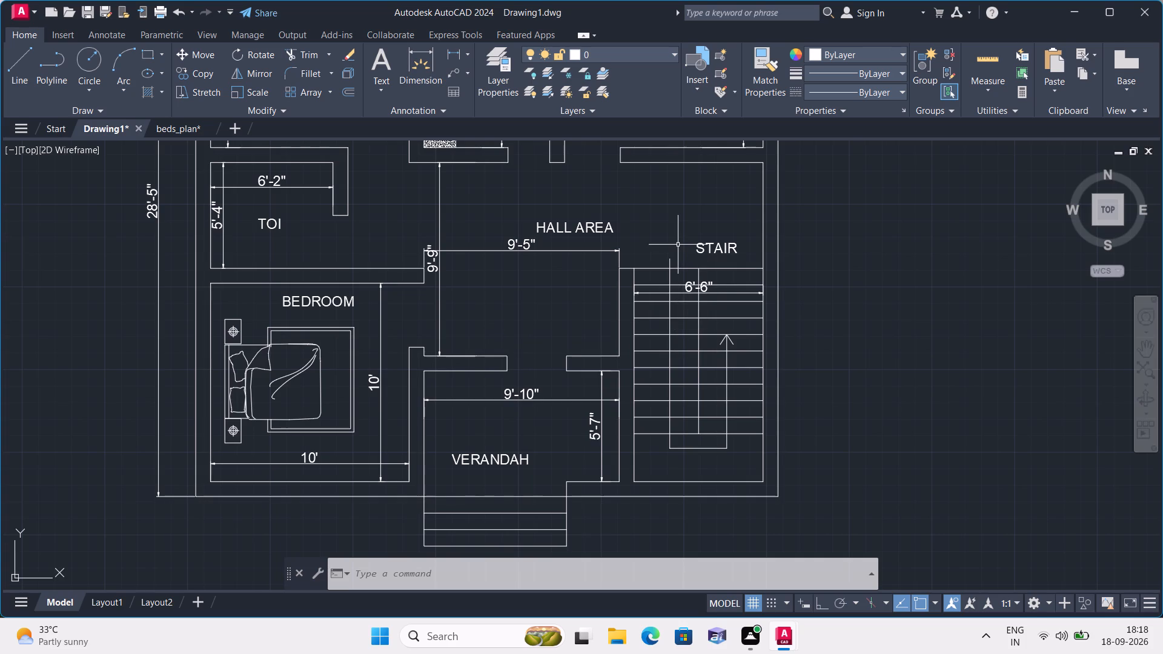
pyautogui.moveTo(681, 252); pyautogui.dragTo(681, 261, button='middle')
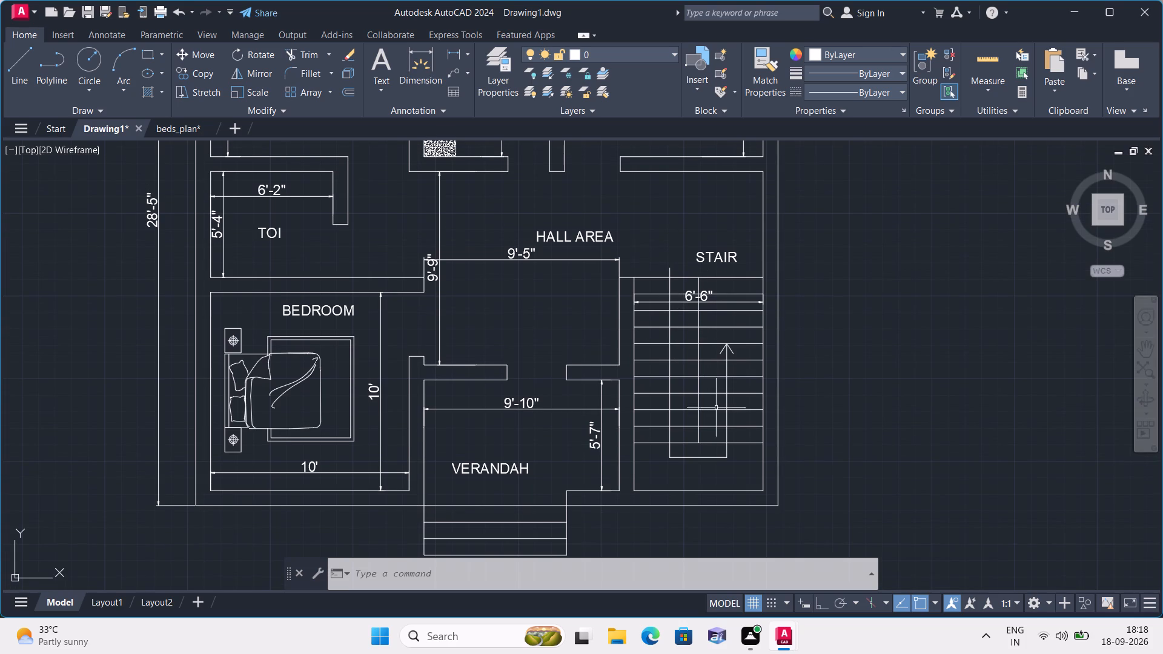
pyautogui.scroll(-1, 718, 411)
pyautogui.scroll(1, 717, 411)
pyautogui.moveTo(712, 407); pyautogui.dragTo(644, 274, button='middle')
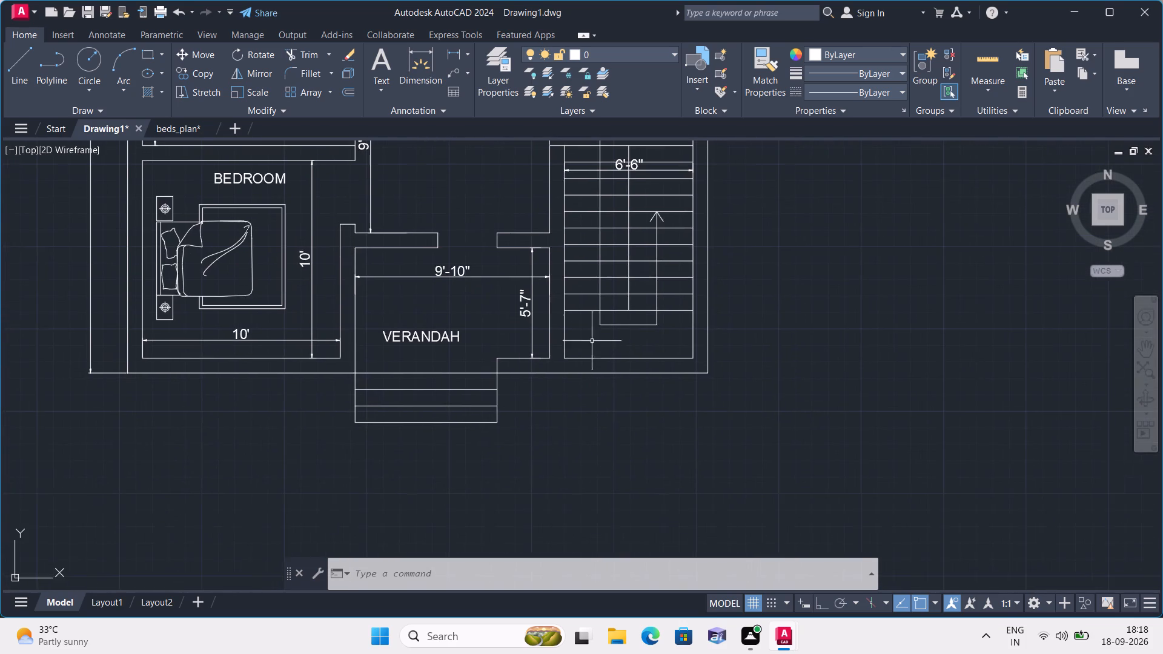
pyautogui.scroll(2, 587, 347)
pyautogui.scroll(-1, 601, 366)
pyautogui.middleClick(591, 276)
pyautogui.moveTo(592, 273); pyautogui.dragTo(584, 213, button='middle')
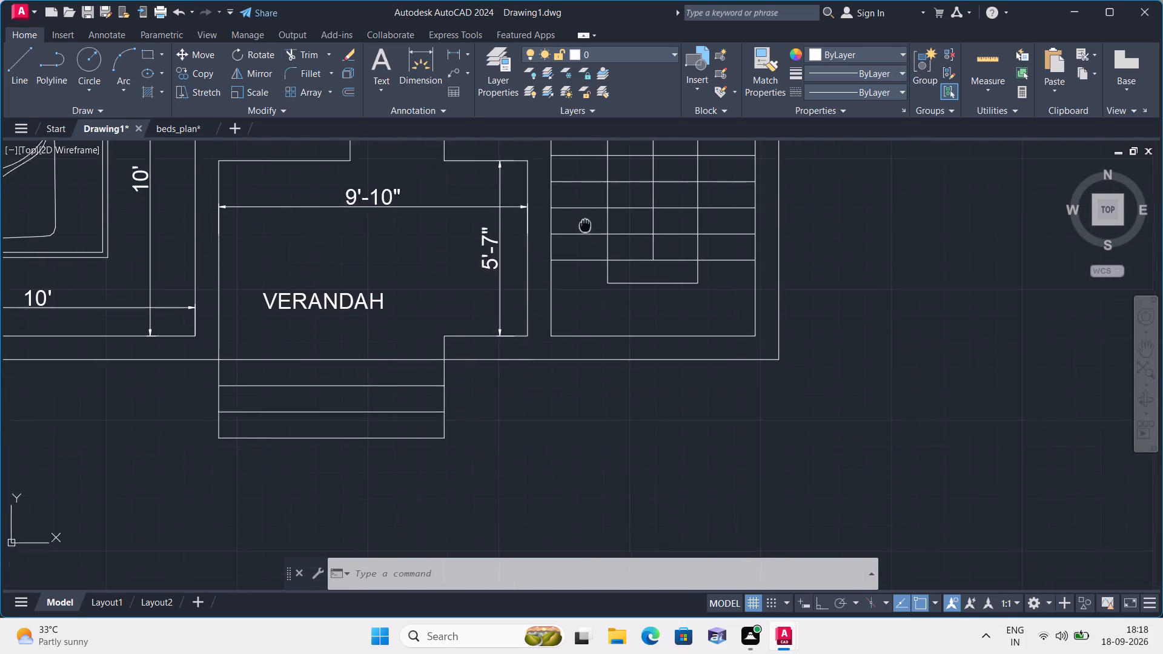
pyautogui.moveTo(584, 213); pyautogui.dragTo(583, 166, button='middle')
pyautogui.scroll(-1, 583, 166)
pyautogui.scroll(2, 566, 242)
pyautogui.scroll(-1, 602, 228)
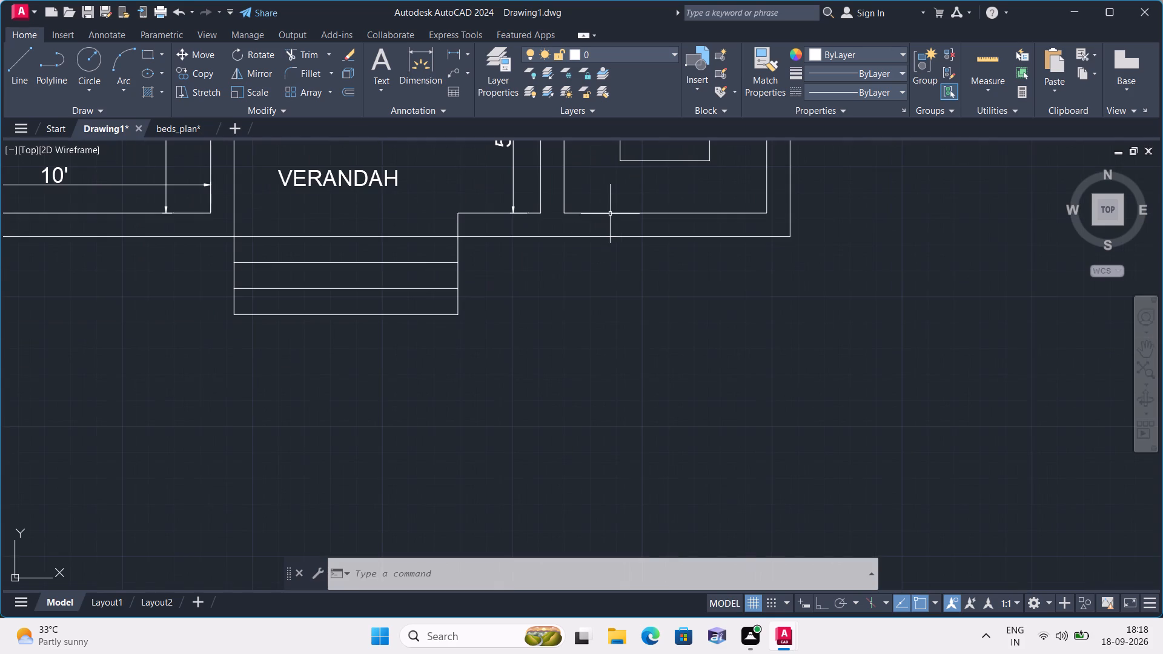
# Erase the inner and outer south wall lines below the stair.
pyautogui.click(611, 212)
pyautogui.click(612, 237)
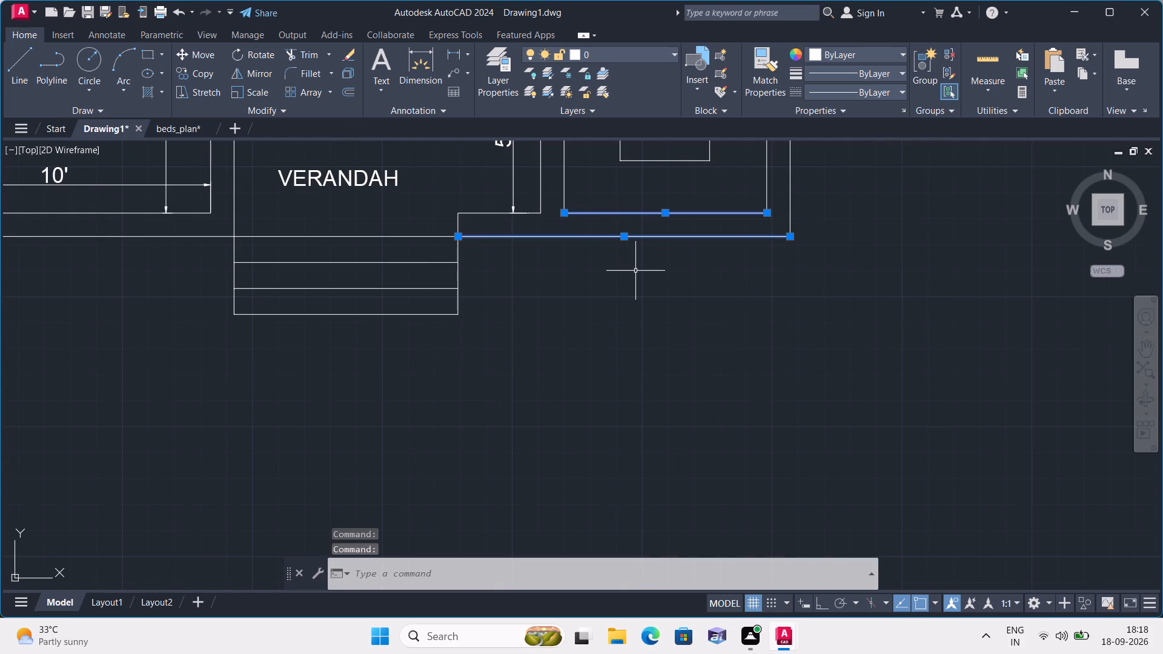
pyautogui.press('Delete')
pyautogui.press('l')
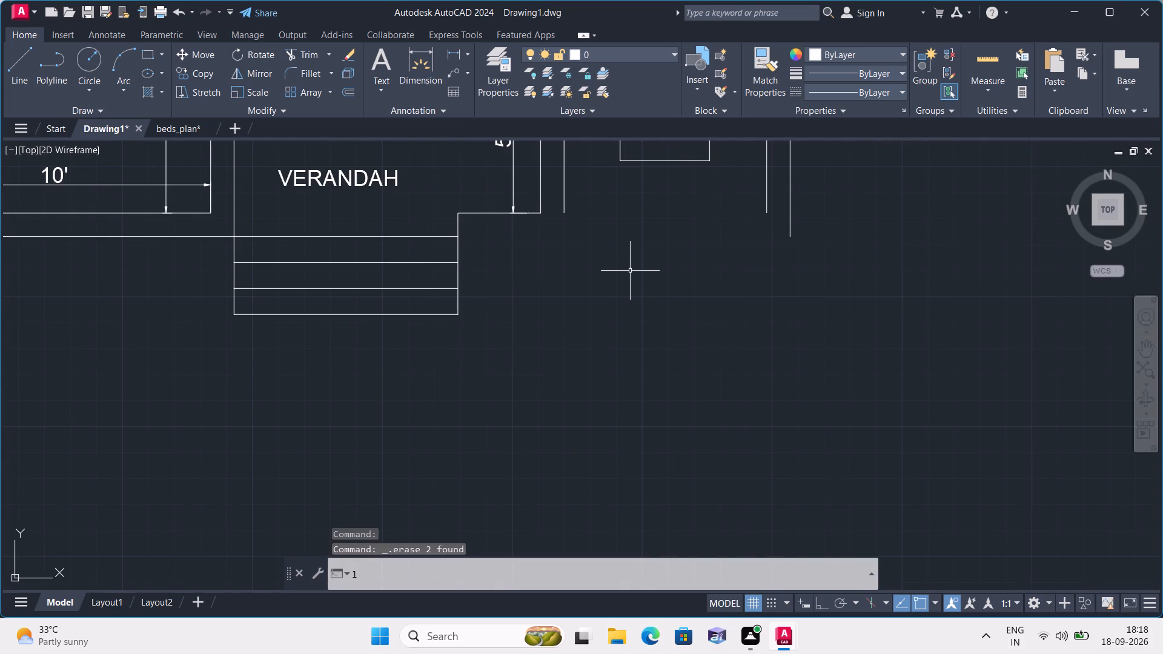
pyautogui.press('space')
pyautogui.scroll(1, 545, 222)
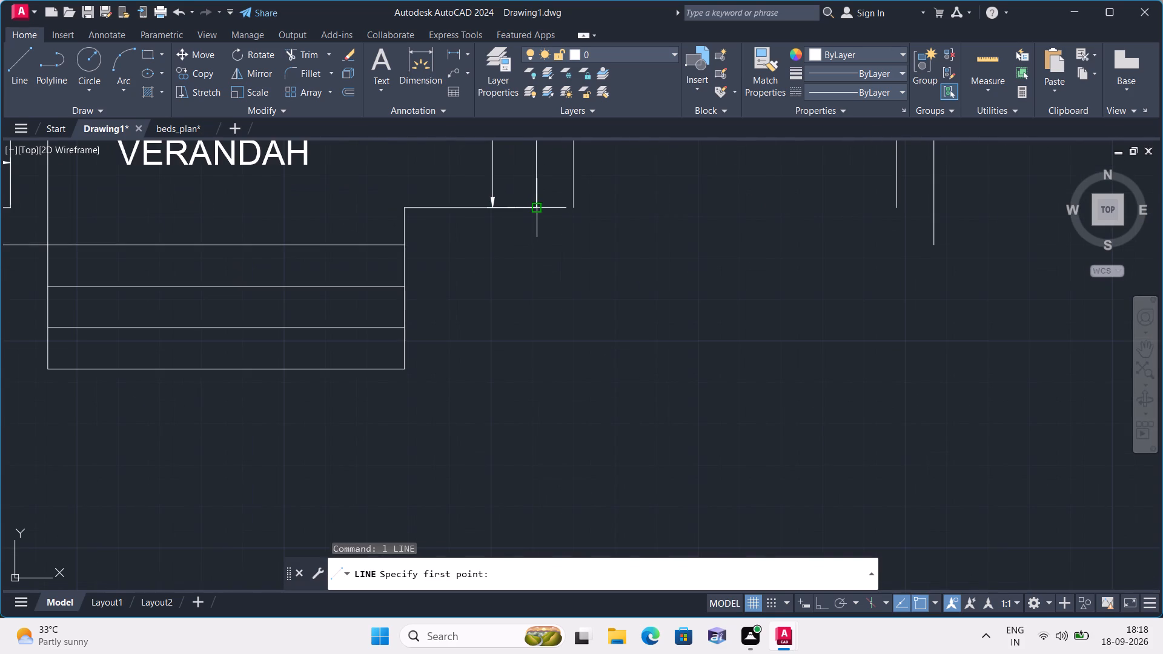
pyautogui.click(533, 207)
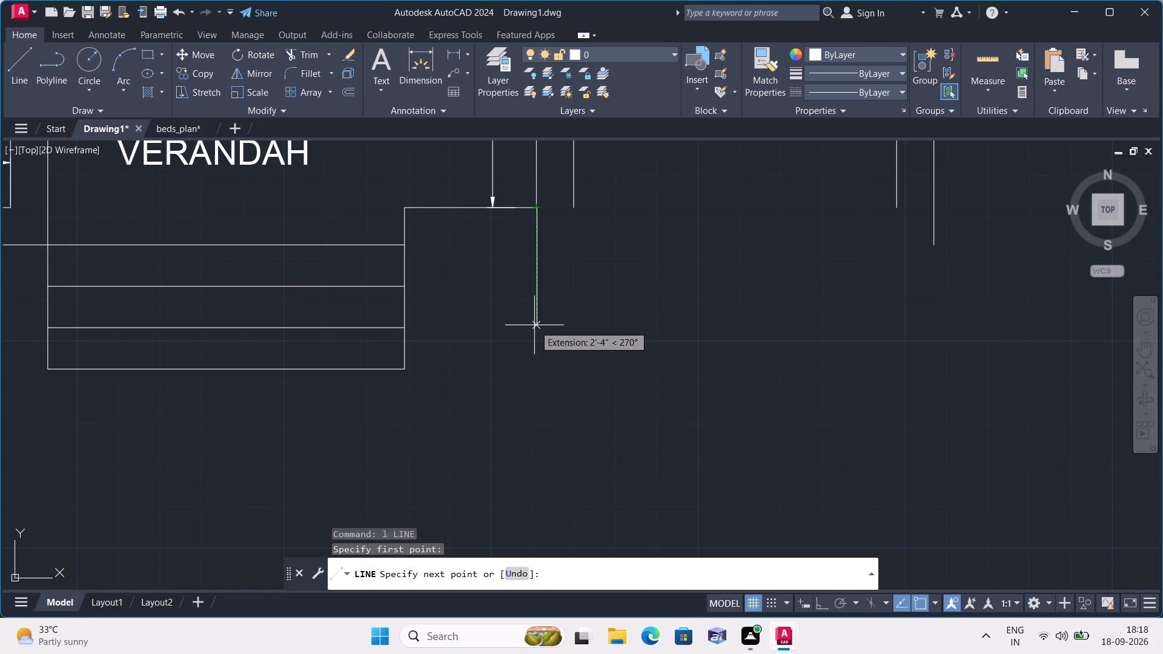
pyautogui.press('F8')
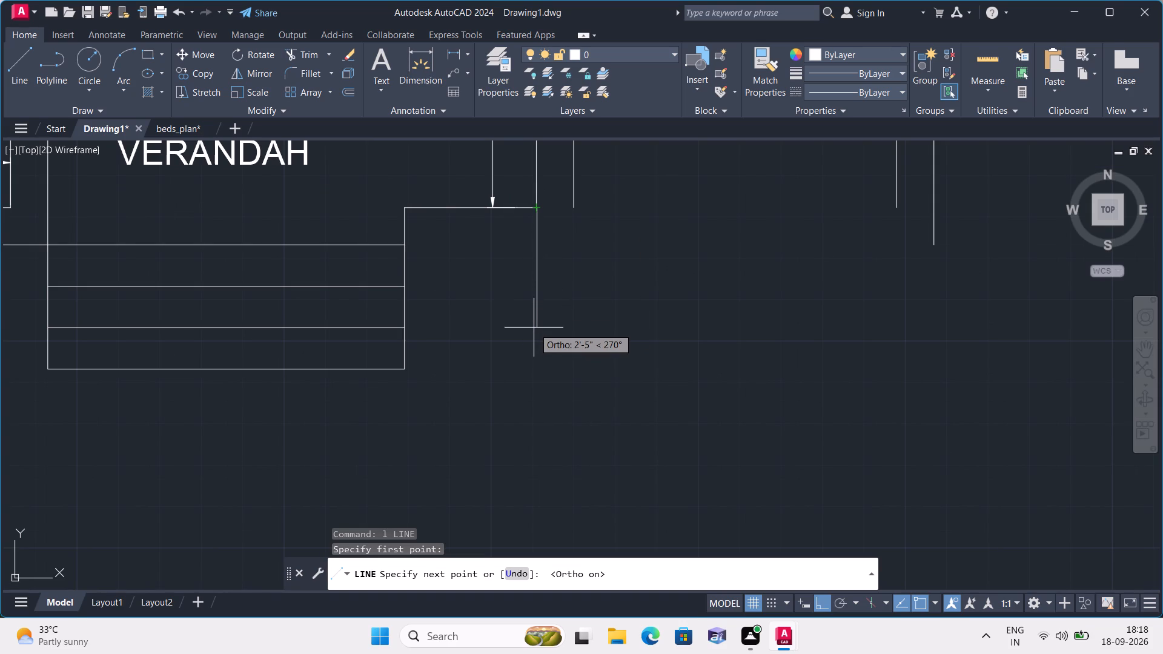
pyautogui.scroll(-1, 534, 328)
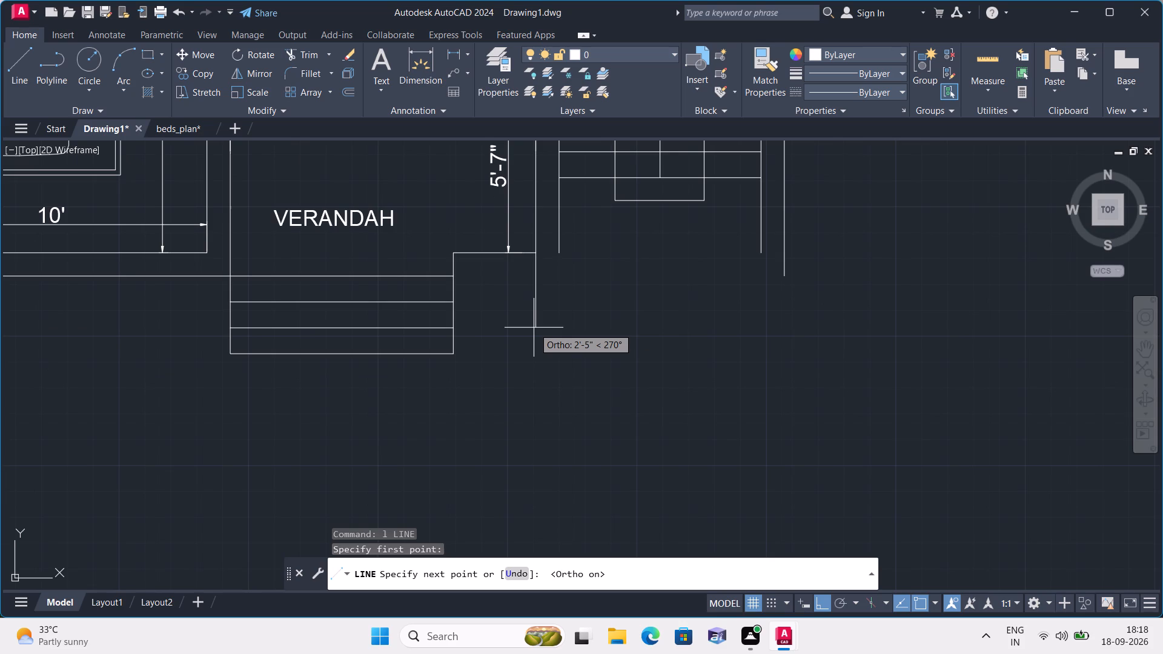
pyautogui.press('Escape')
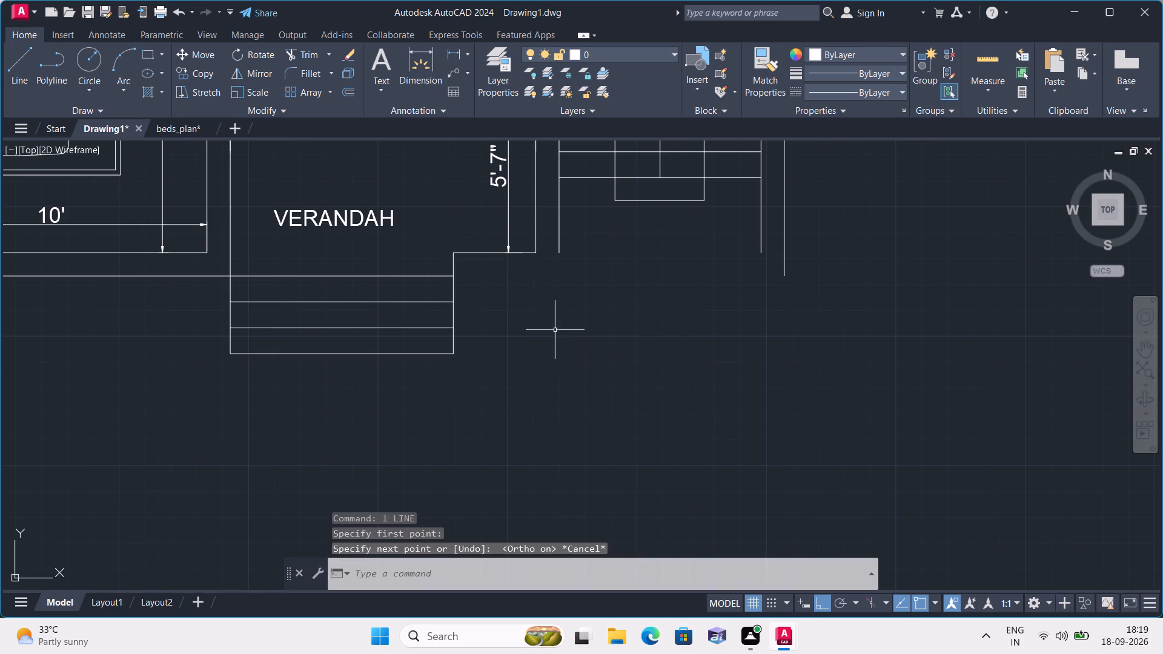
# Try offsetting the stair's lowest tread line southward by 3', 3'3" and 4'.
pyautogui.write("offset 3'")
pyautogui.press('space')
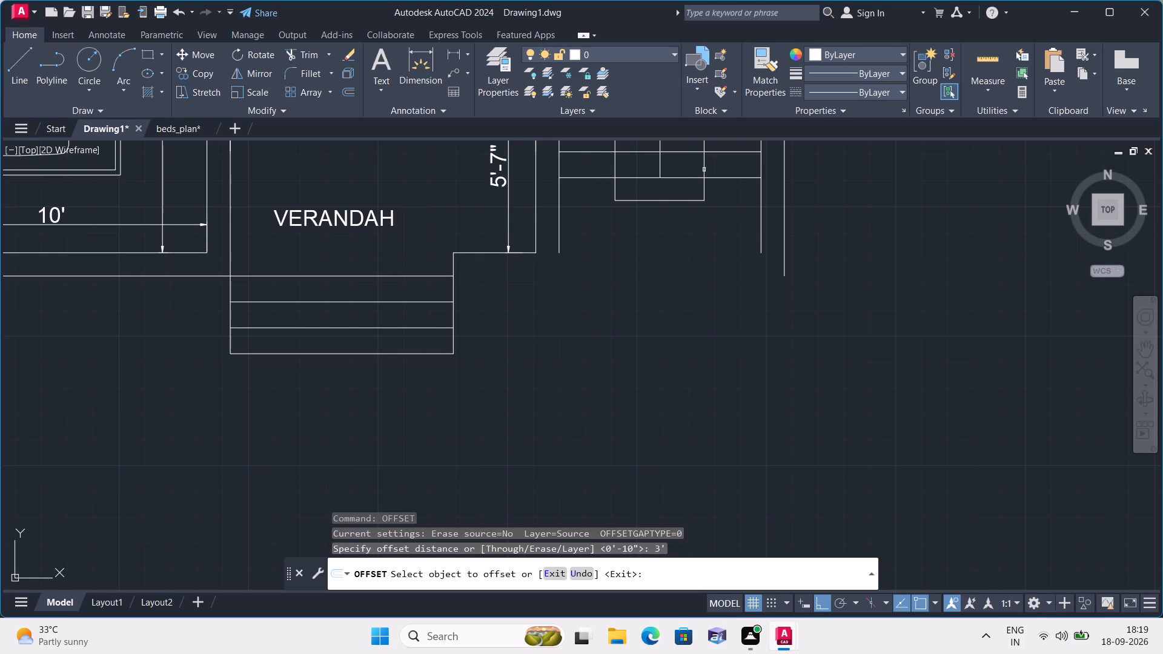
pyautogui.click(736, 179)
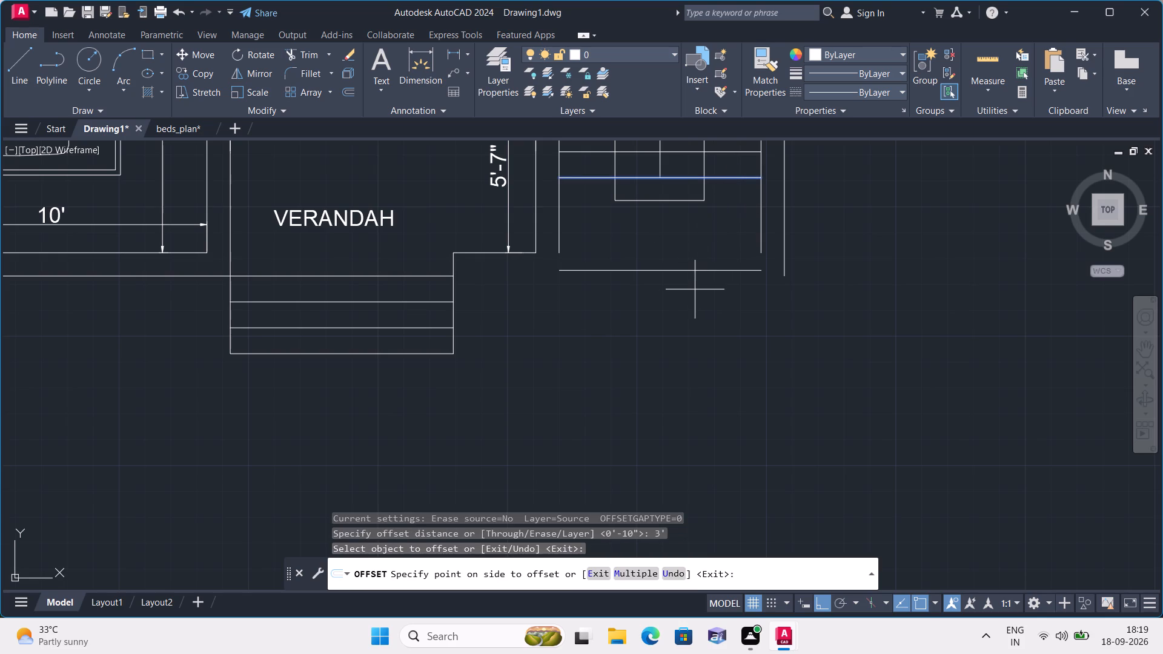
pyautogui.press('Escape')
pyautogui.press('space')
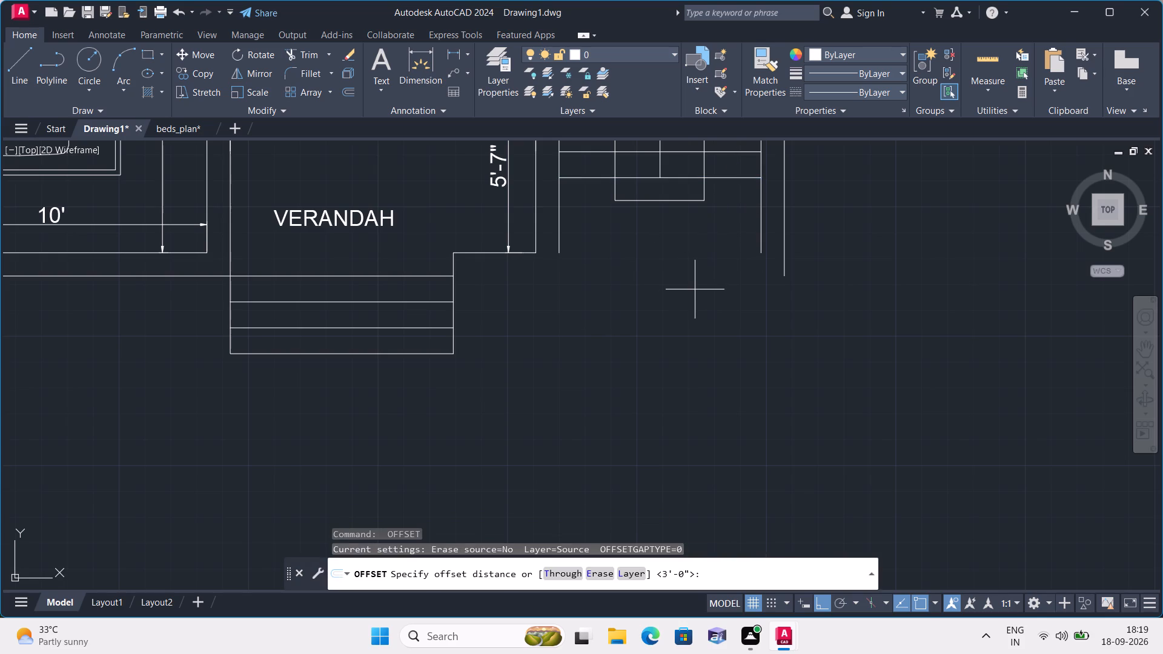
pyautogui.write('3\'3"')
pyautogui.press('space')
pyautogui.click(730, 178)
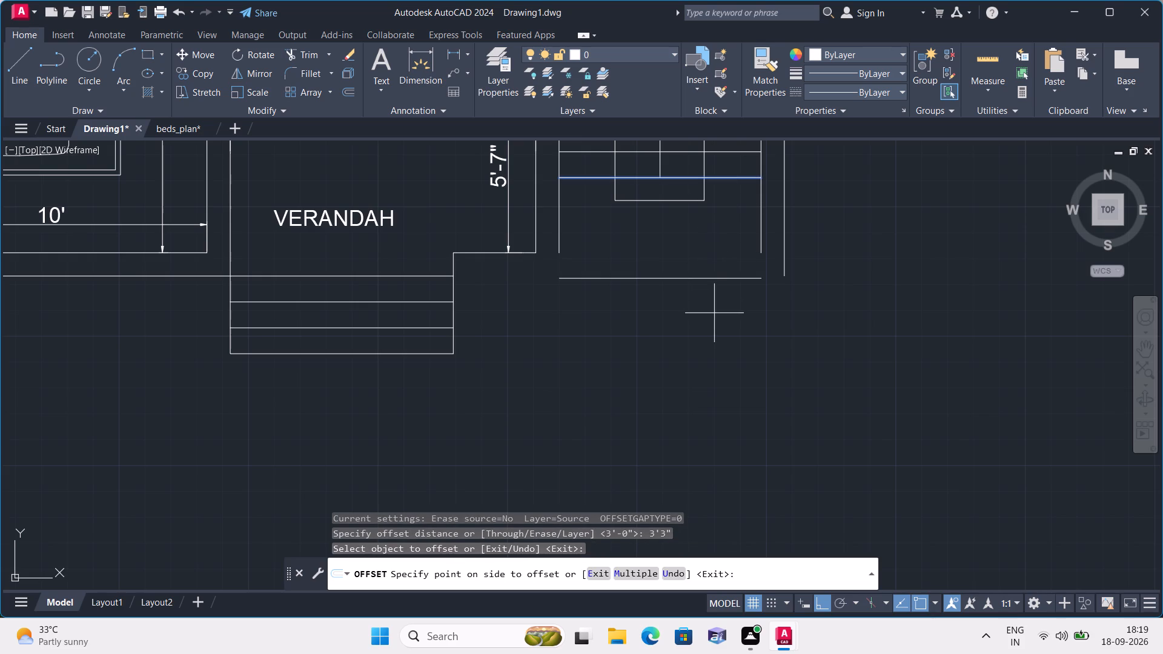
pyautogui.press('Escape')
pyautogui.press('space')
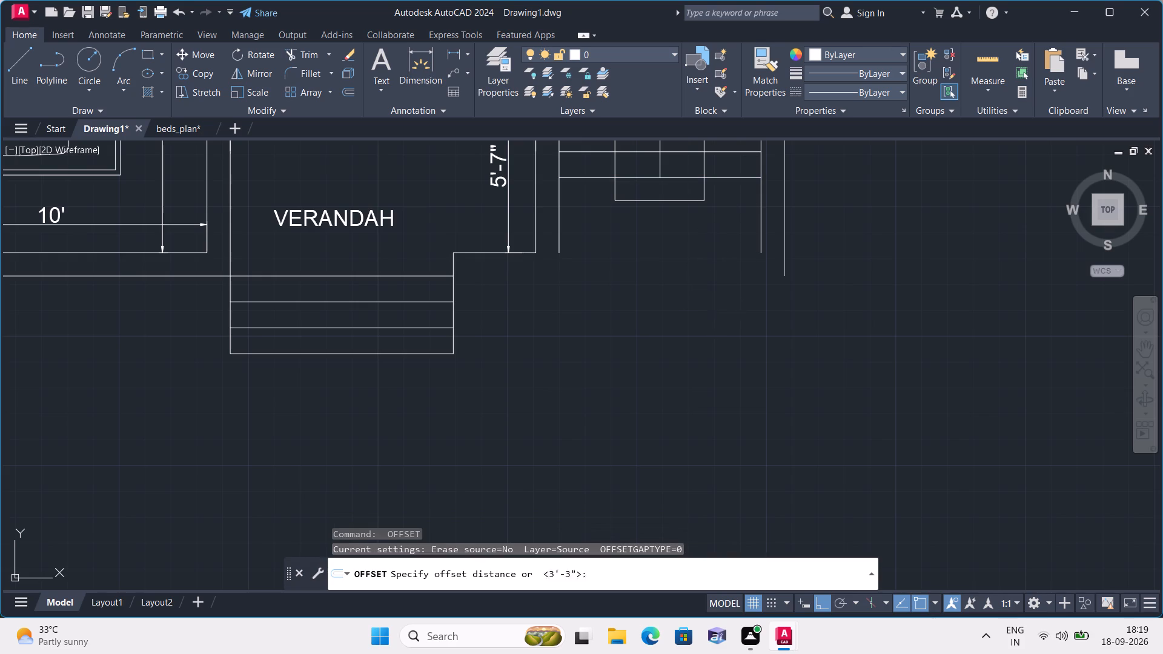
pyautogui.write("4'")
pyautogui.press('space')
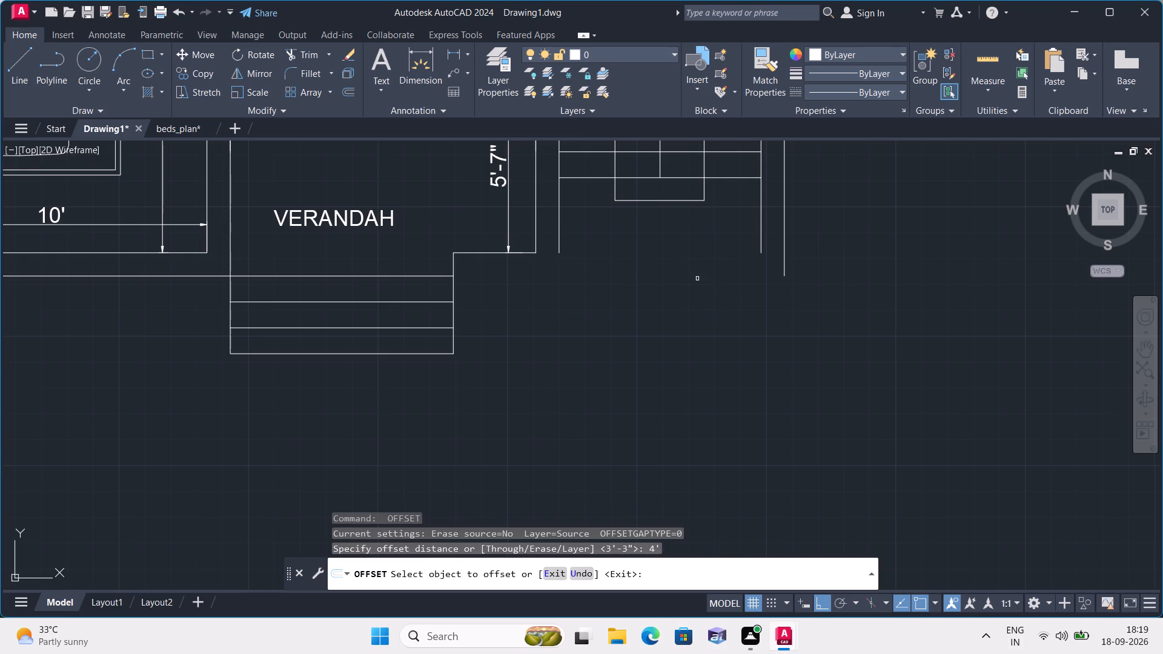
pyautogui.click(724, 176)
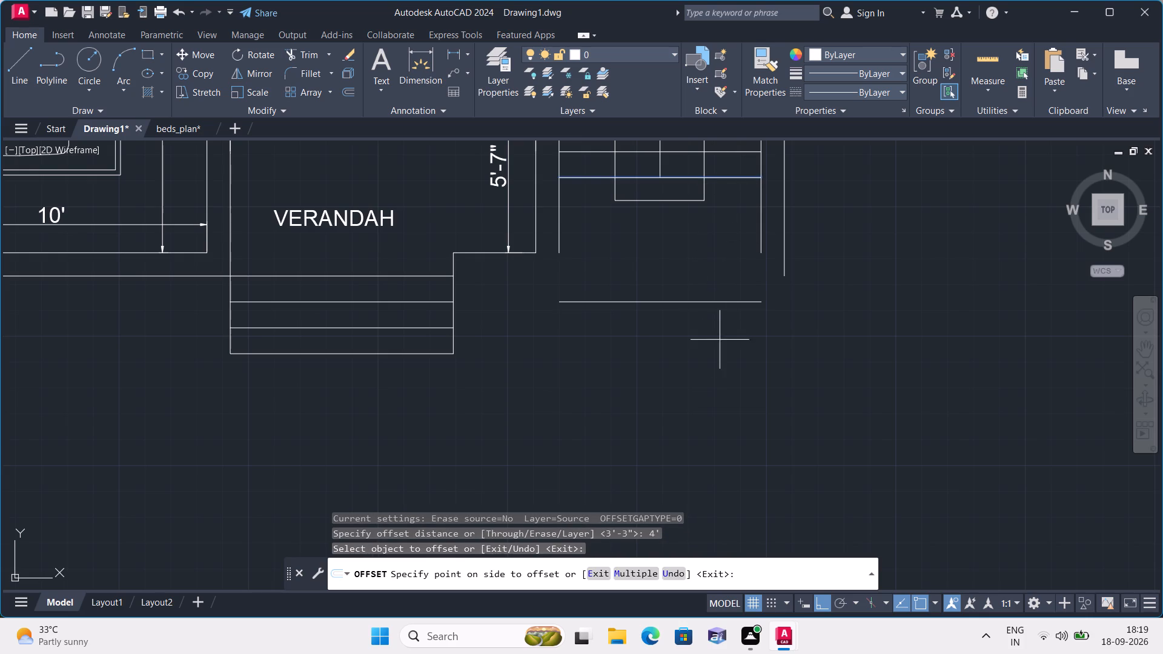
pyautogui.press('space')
# Extend the stair's outer wall outline about 2'-5" south from the verandah corner, level with the second entrance step line, and join it to the east wall.
pyautogui.write('l')
pyautogui.press('space')
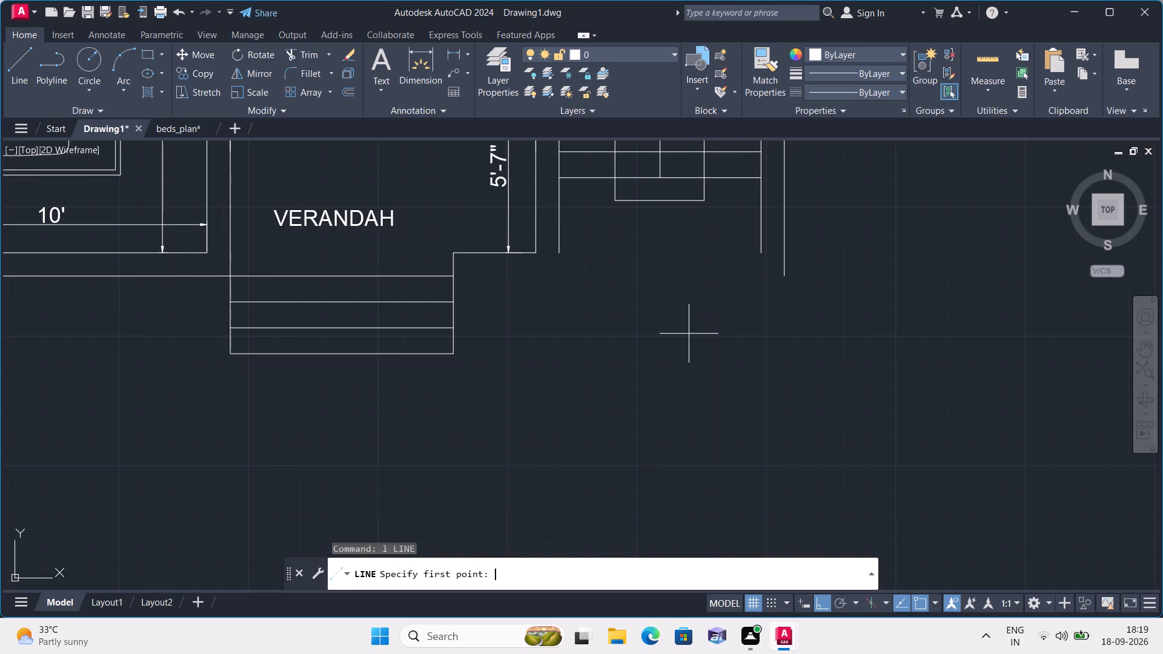
pyautogui.click(535, 251)
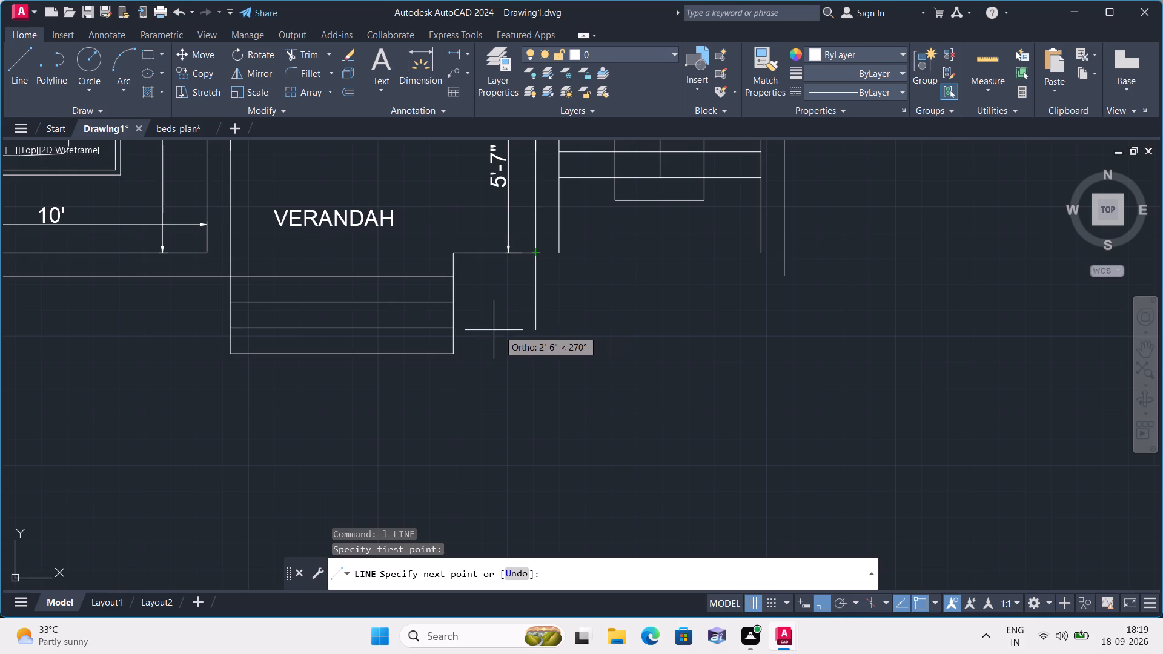
pyautogui.click(537, 328)
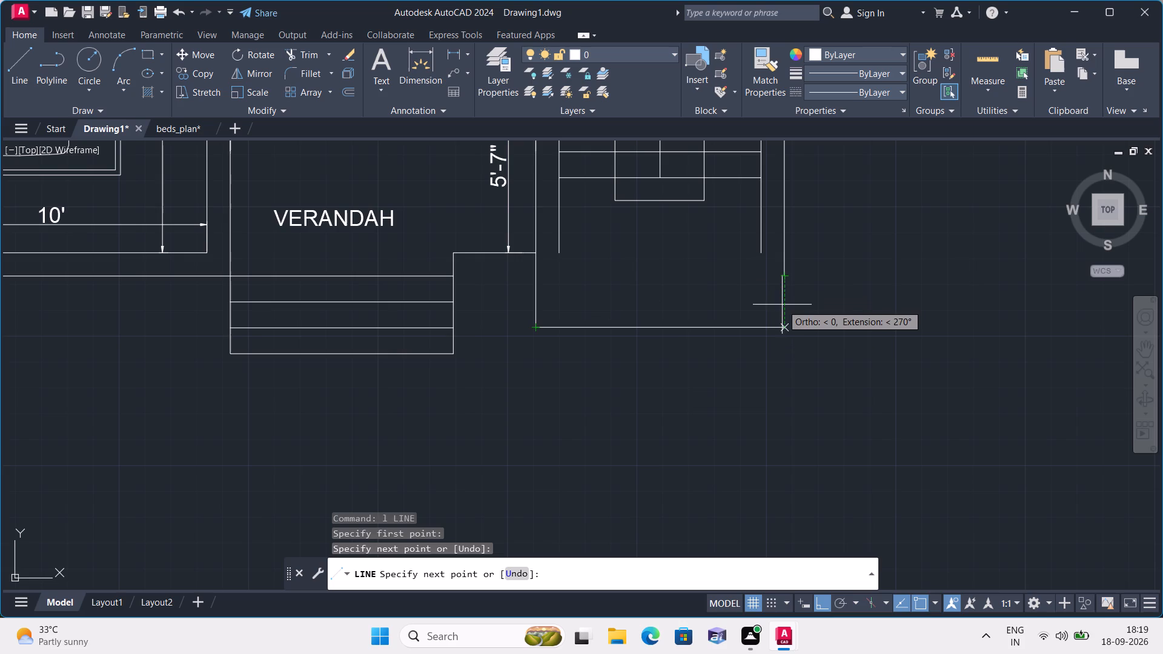
pyautogui.click(784, 326)
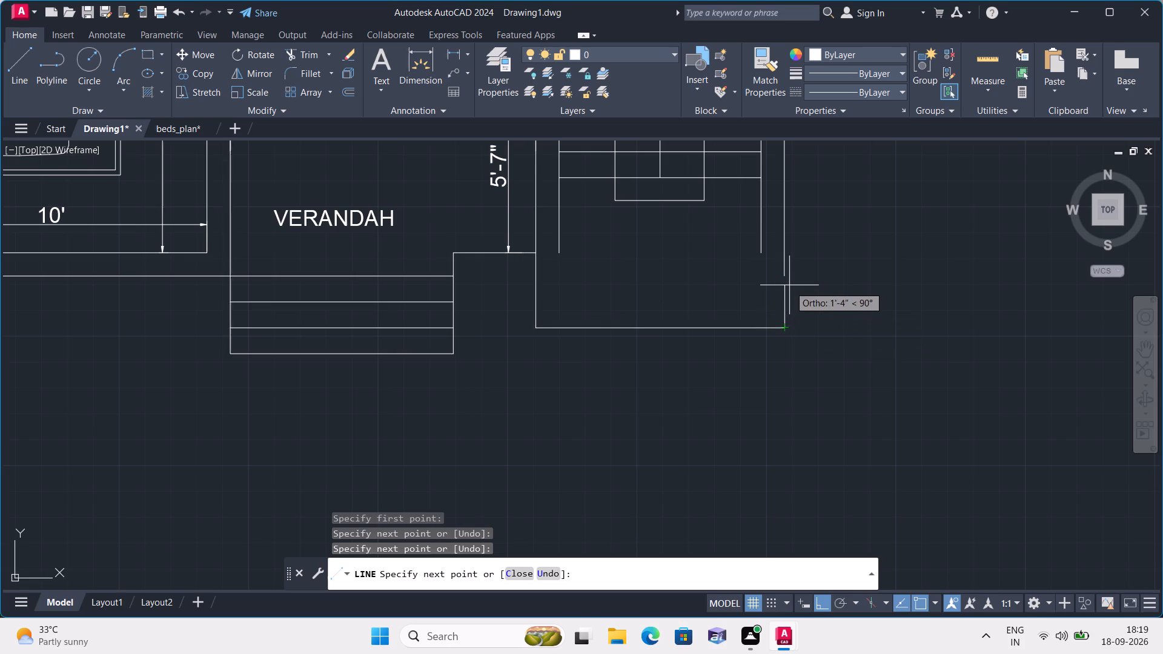
pyautogui.click(789, 276)
pyautogui.press('space')
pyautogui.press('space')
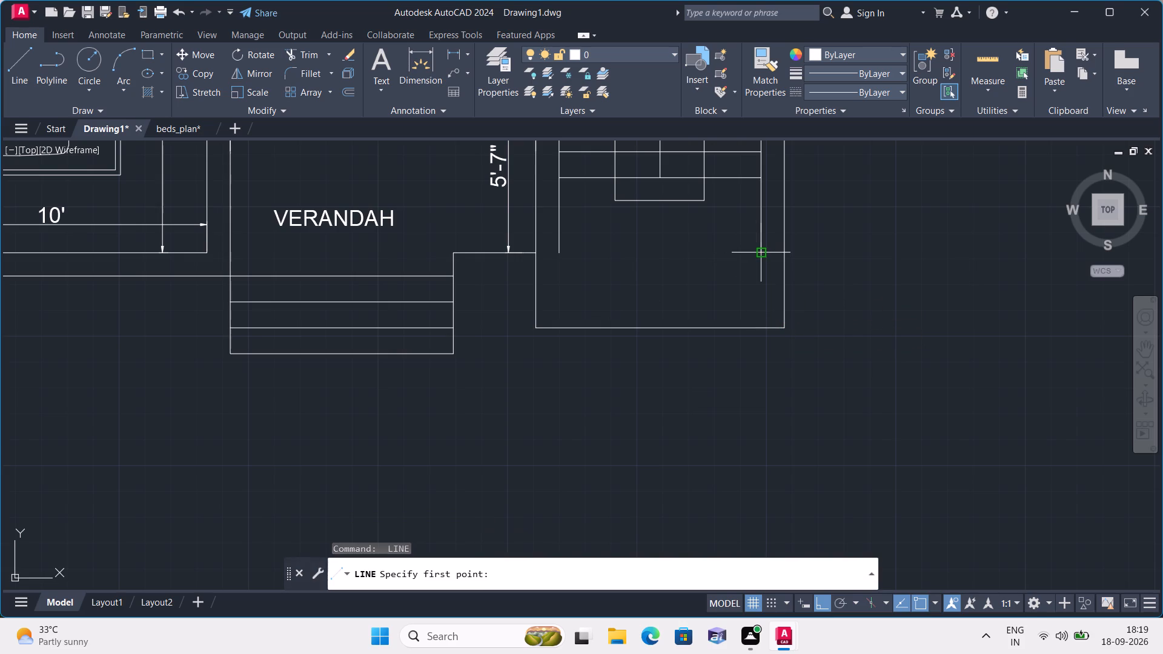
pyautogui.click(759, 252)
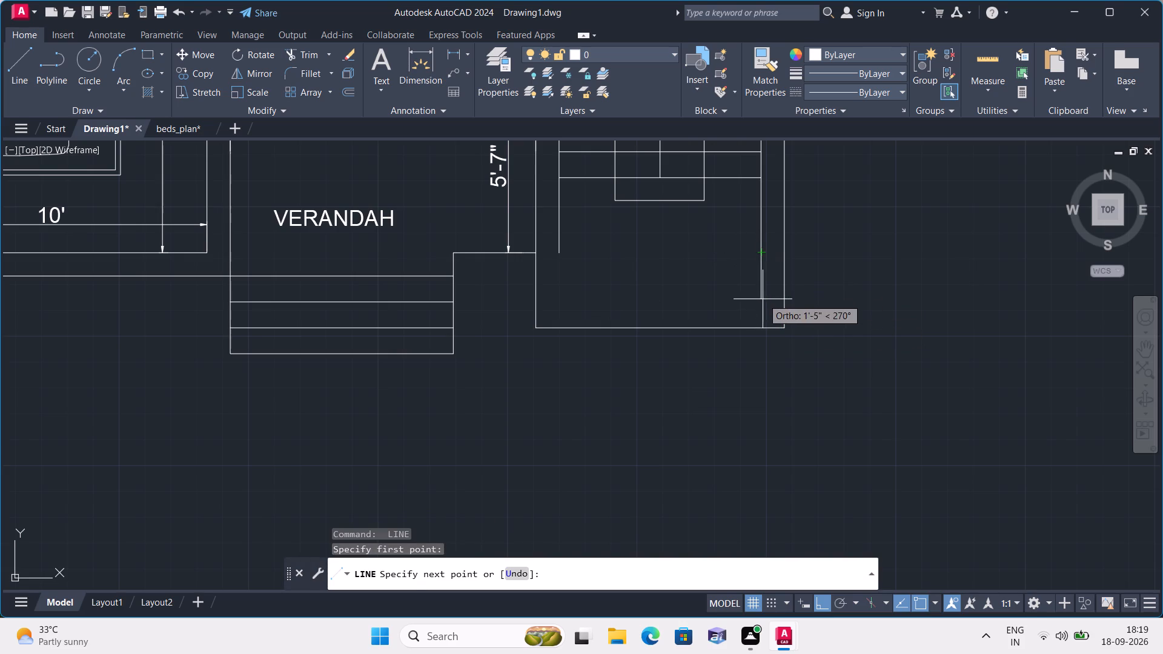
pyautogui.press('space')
# Offset the stair's new south outer wall line 9" inward.
pyautogui.write('offset 9"')
pyautogui.press('space')
pyautogui.click(717, 327)
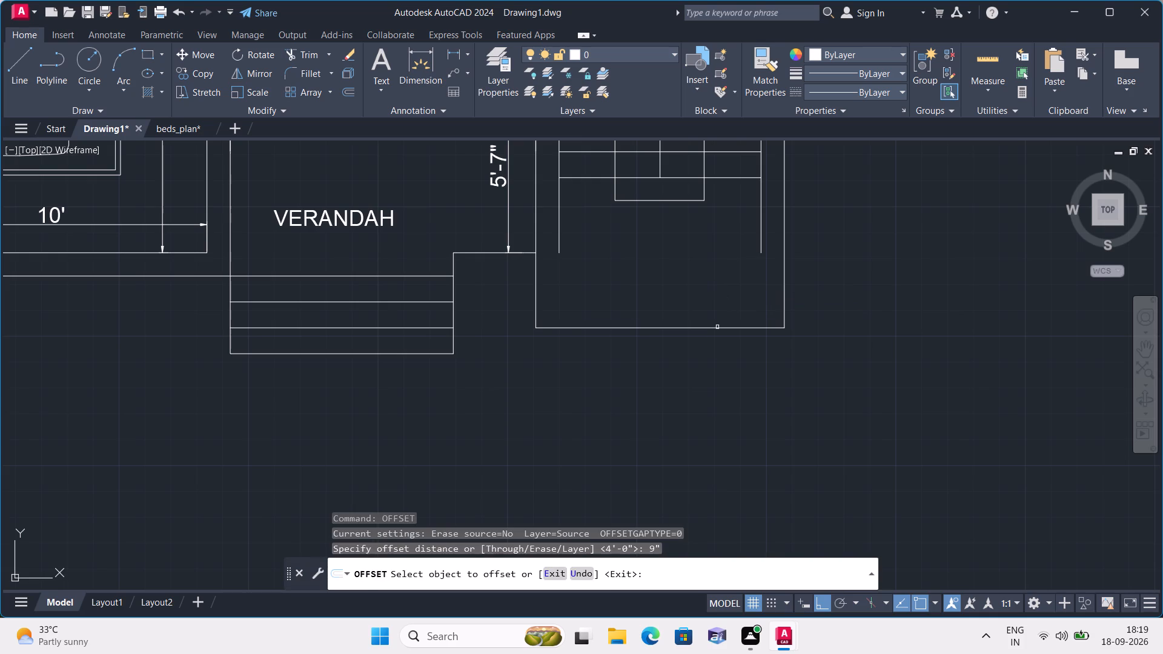
pyautogui.click(706, 282)
pyautogui.press('space')
pyautogui.press('e')
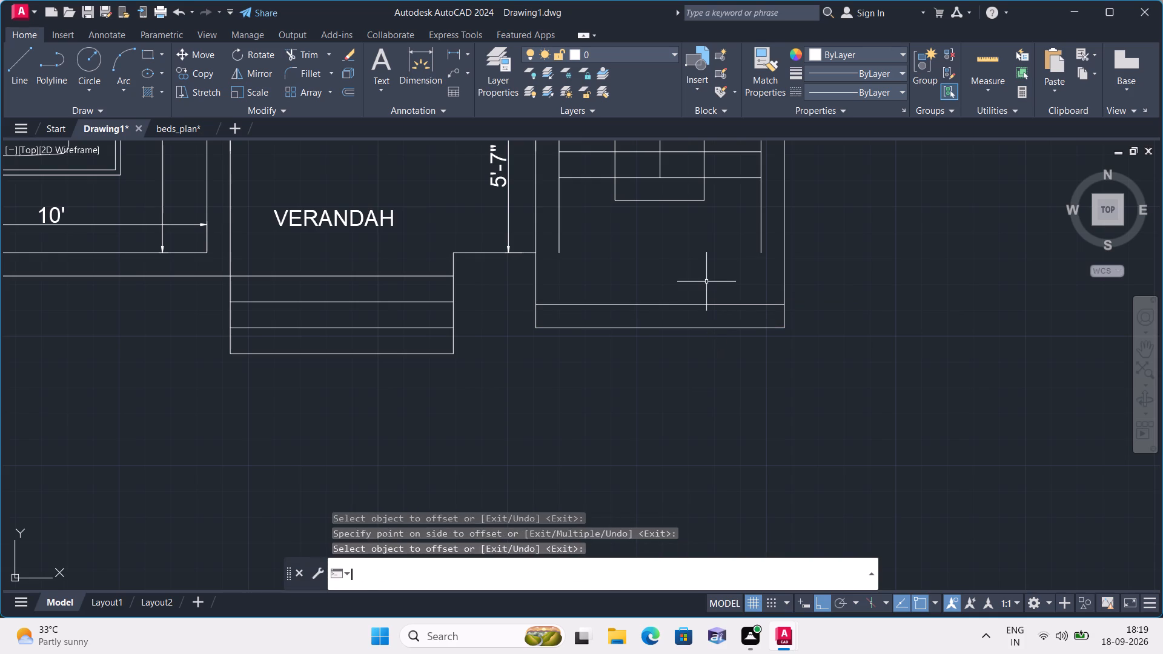
pyautogui.press('Escape')
# Draw lines continuing the stair's west and east inner wall faces south to the 9" offset line.
pyautogui.write('l')
pyautogui.press('space')
pyautogui.click(556, 249)
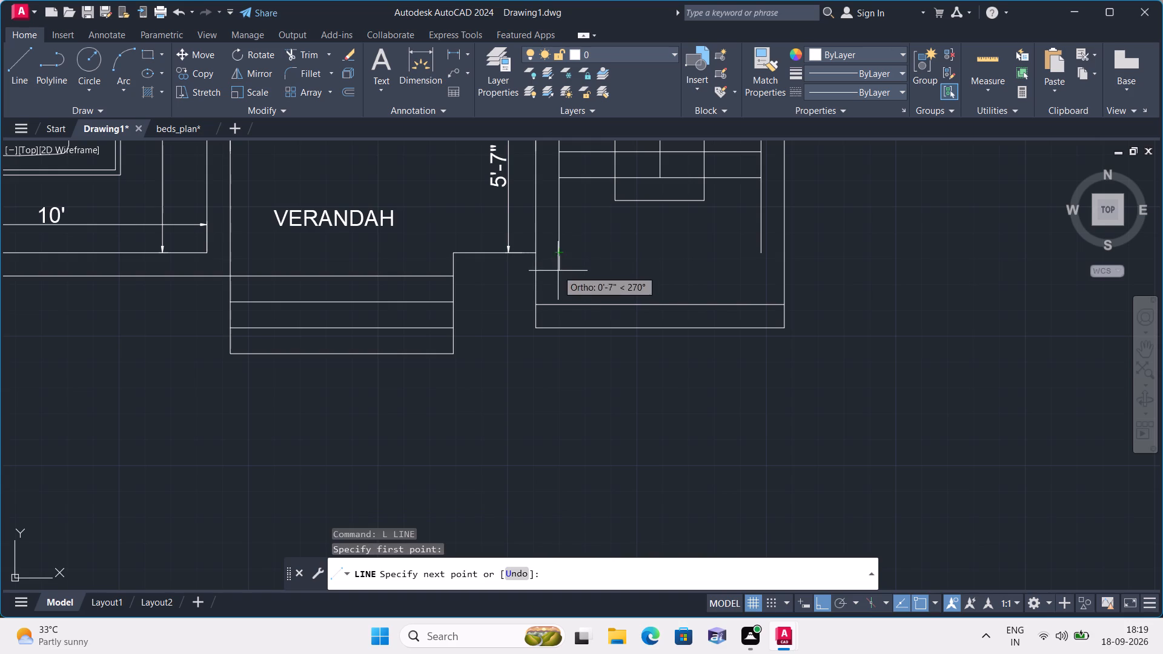
pyautogui.click(563, 302)
pyautogui.press('space')
pyautogui.press('space')
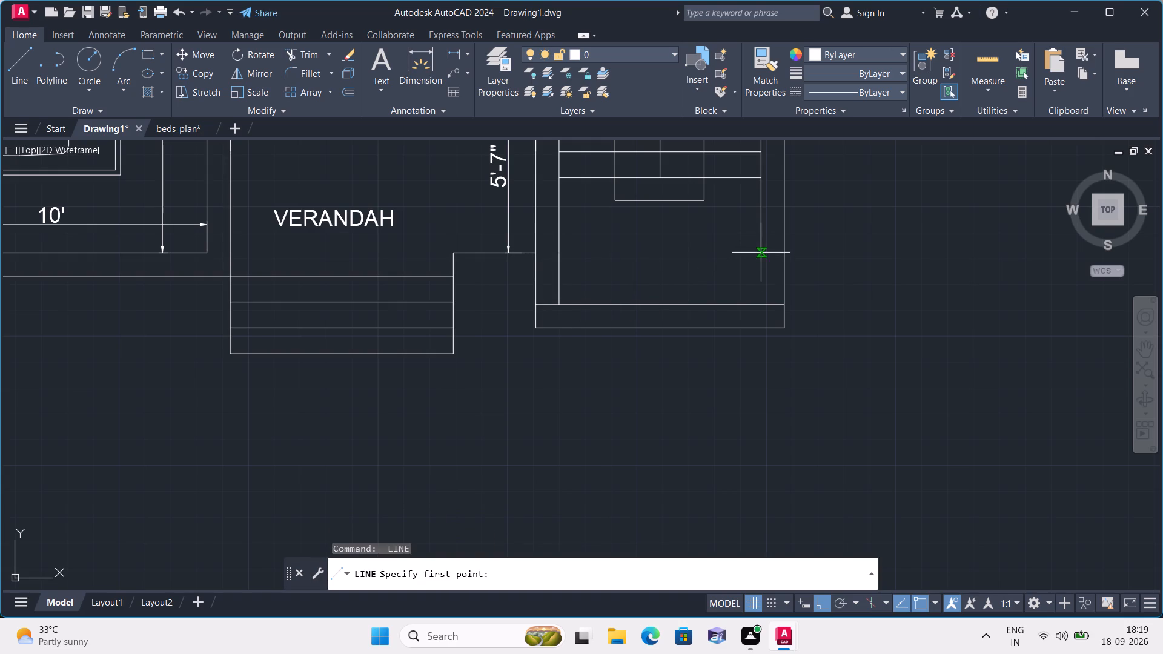
pyautogui.click(764, 253)
pyautogui.click(761, 304)
pyautogui.press('space')
# Trim the inner south wall line's overhanging ends at both inner corners of the stair.
pyautogui.write('trim')
pyautogui.press('space')
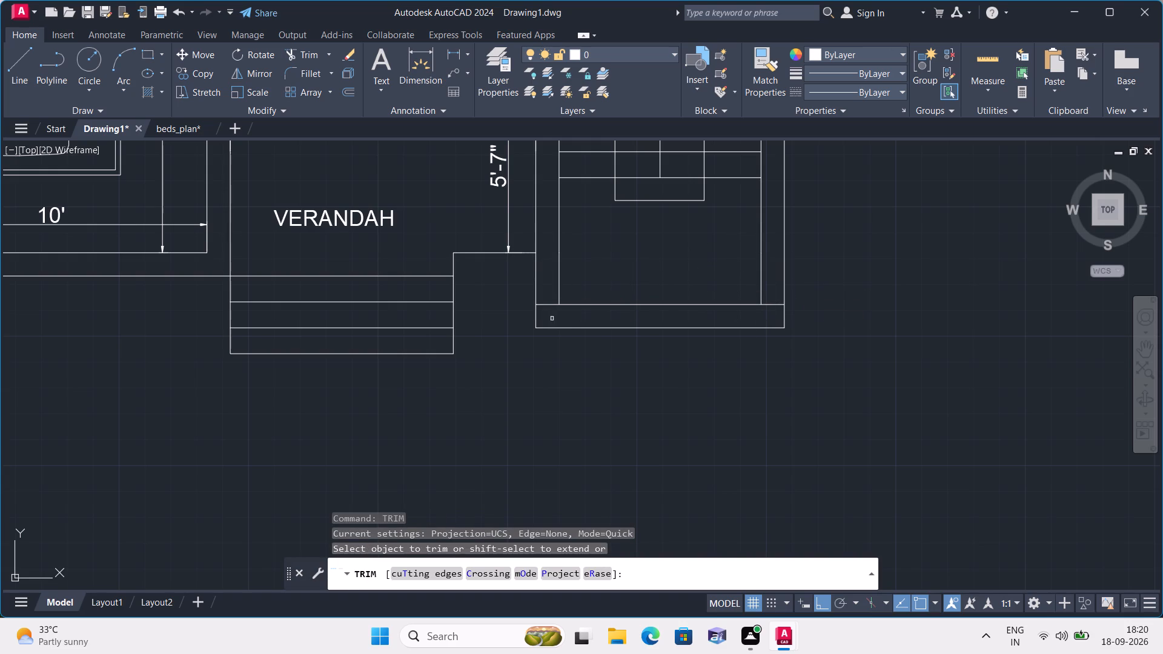
pyautogui.click(549, 302)
pyautogui.click(552, 311)
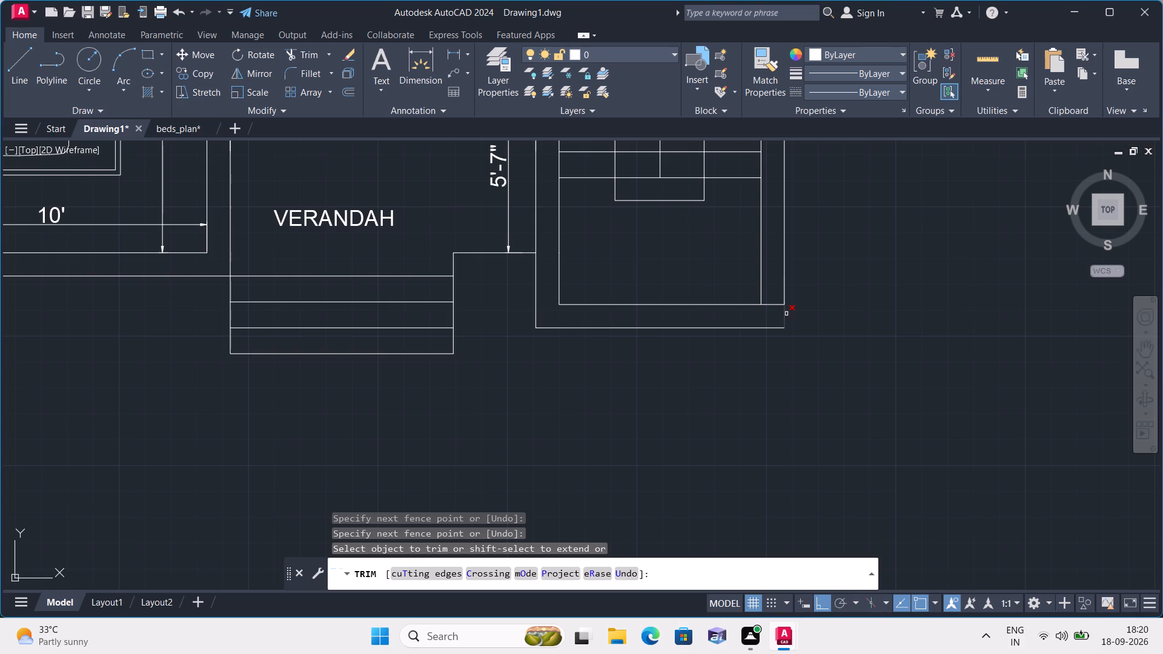
pyautogui.click(771, 301)
pyautogui.click(772, 311)
pyautogui.press('Escape')
# Outline a column about 1' square at the plan's north-west outer corner, projecting about 3" south of the north wall's inner face.
pyautogui.scroll(-1, 684, 355)
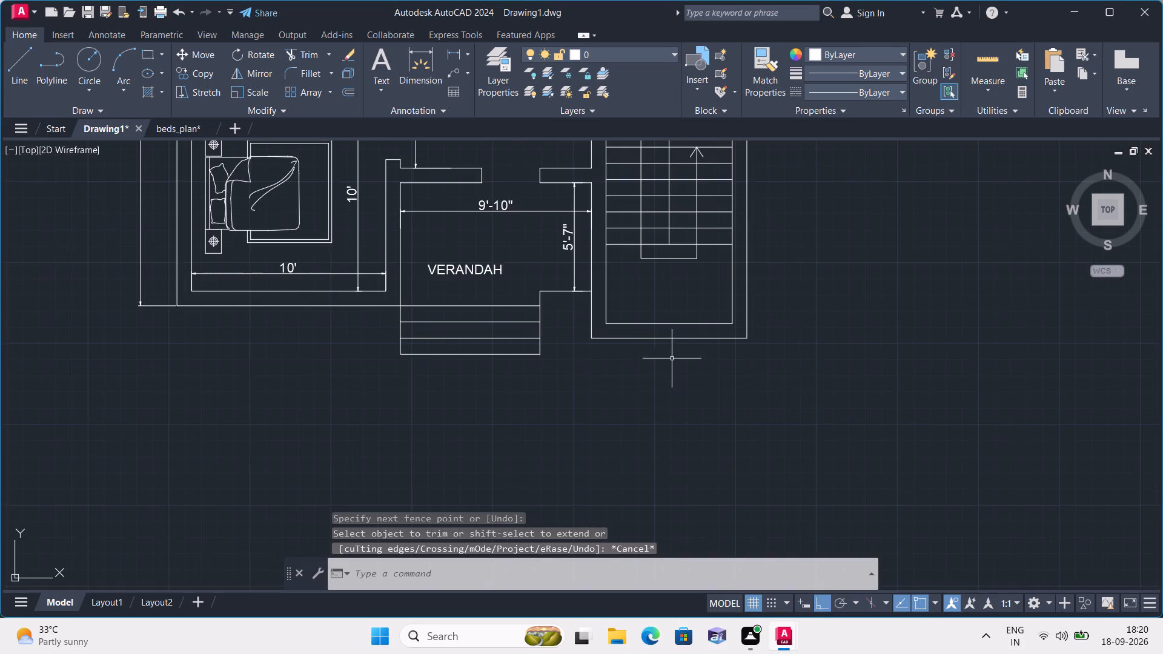
pyautogui.scroll(-1, 615, 329)
pyautogui.moveTo(578, 329); pyautogui.dragTo(594, 354, button='middle')
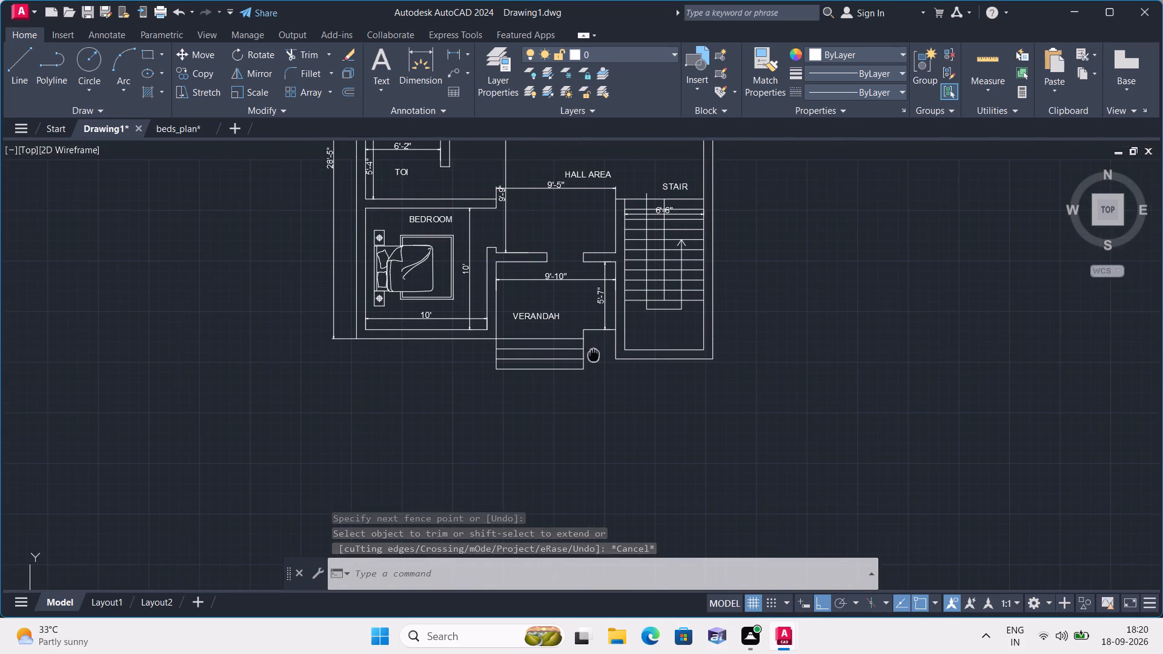
pyautogui.moveTo(594, 354); pyautogui.dragTo(597, 355, button='middle')
pyautogui.moveTo(522, 279); pyautogui.dragTo(582, 368, button='middle')
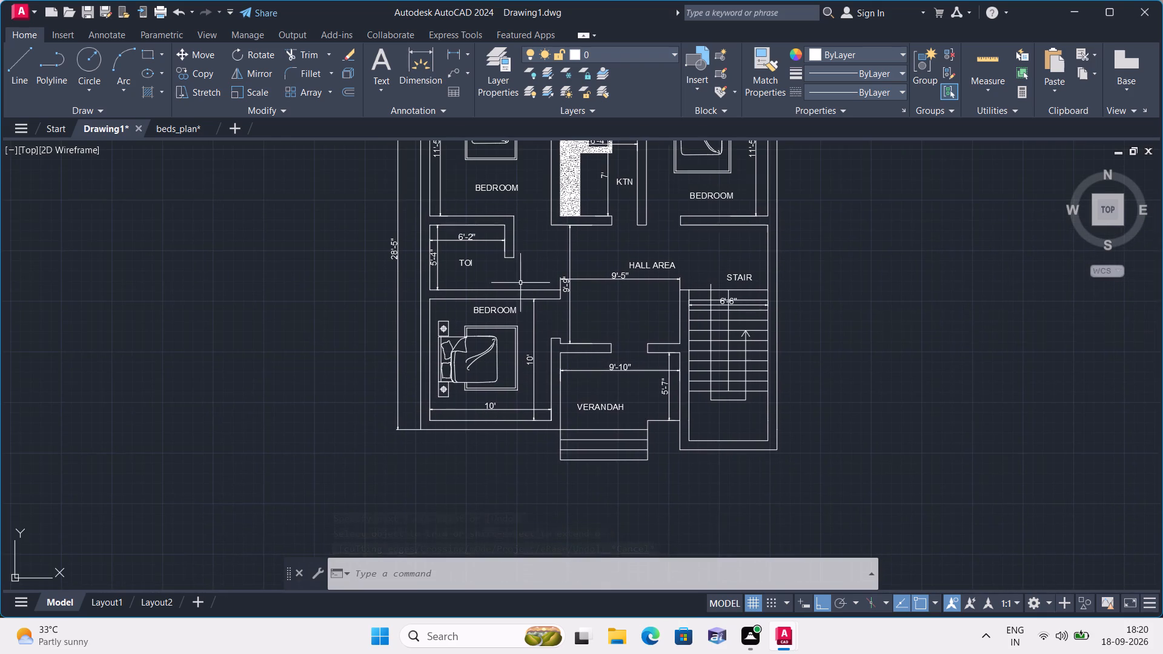
pyautogui.scroll(-1, 491, 254)
pyautogui.moveTo(494, 257); pyautogui.dragTo(563, 400, button='middle')
pyautogui.scroll(3, 526, 292)
pyautogui.moveTo(542, 306); pyautogui.dragTo(543, 236, button='middle')
pyautogui.write('l')
pyautogui.press('space')
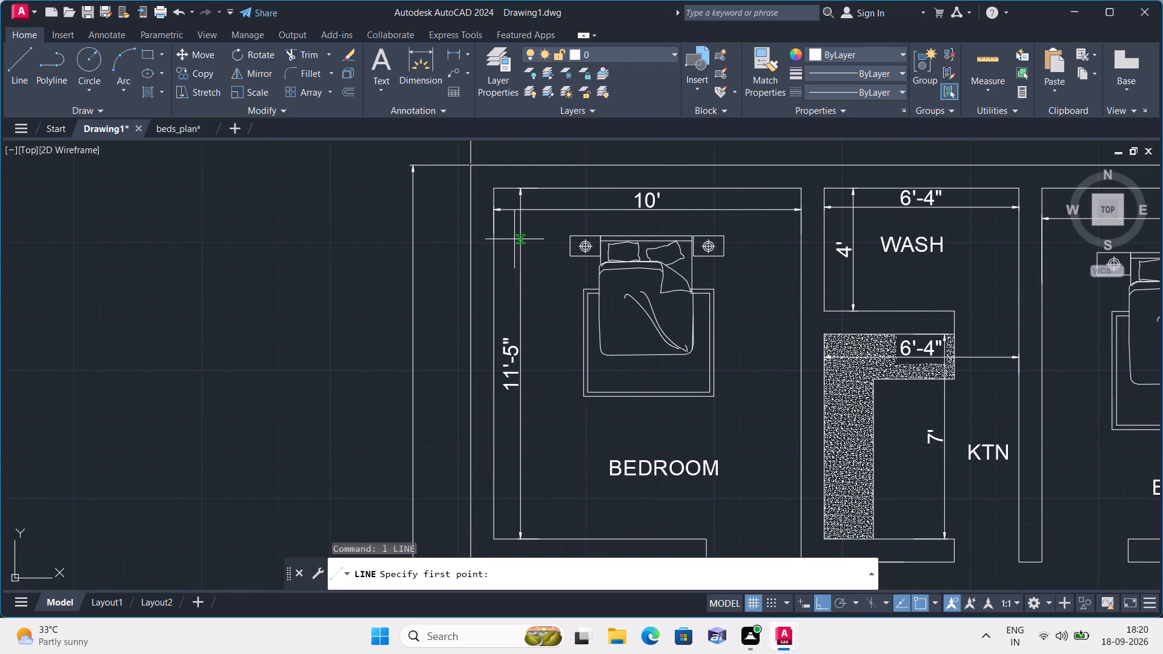
pyautogui.moveTo(495, 221); pyautogui.dragTo(544, 300, button='middle')
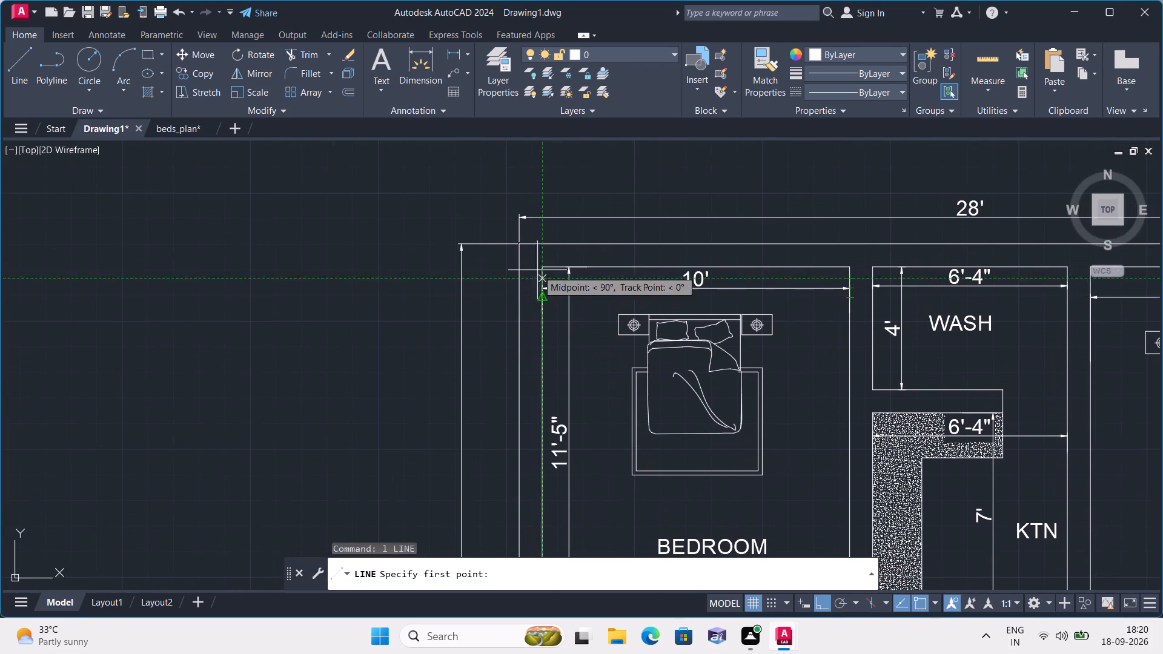
pyautogui.scroll(2, 542, 257)
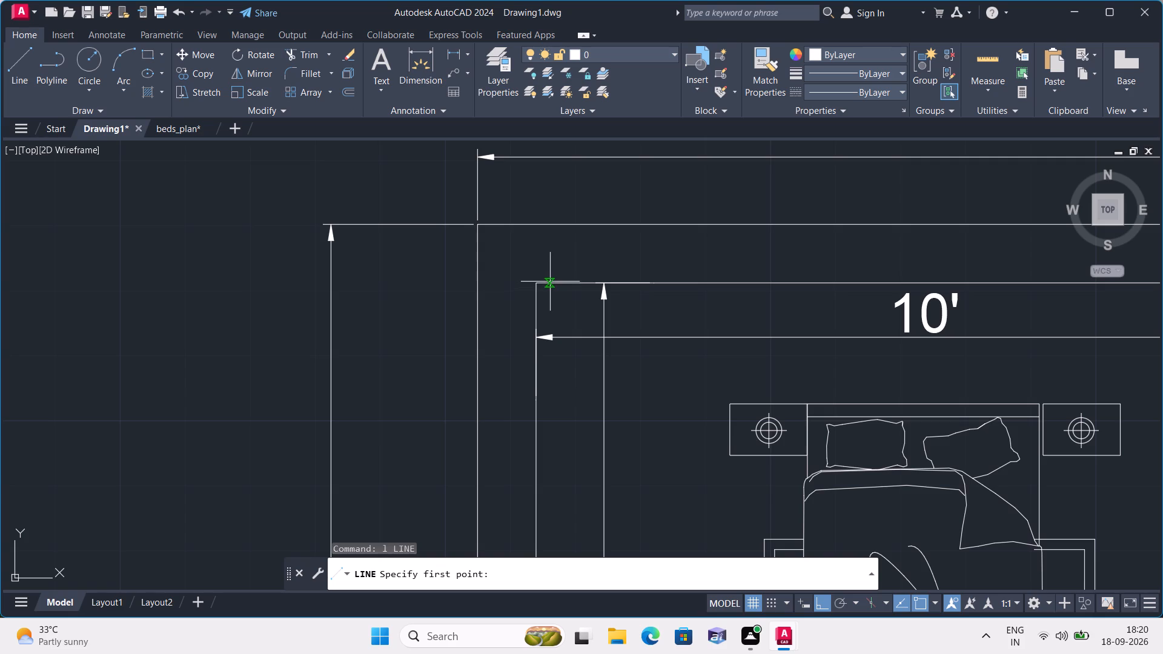
pyautogui.click(551, 285)
pyautogui.click(551, 226)
pyautogui.press('space')
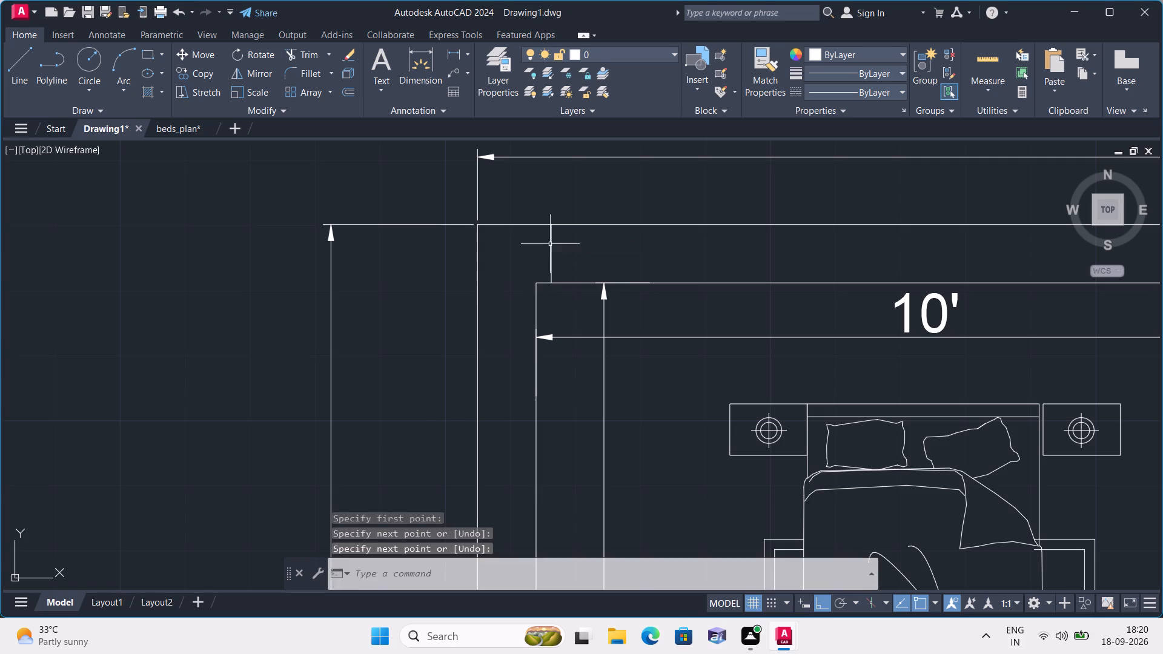
pyautogui.press('space')
pyautogui.click(551, 282)
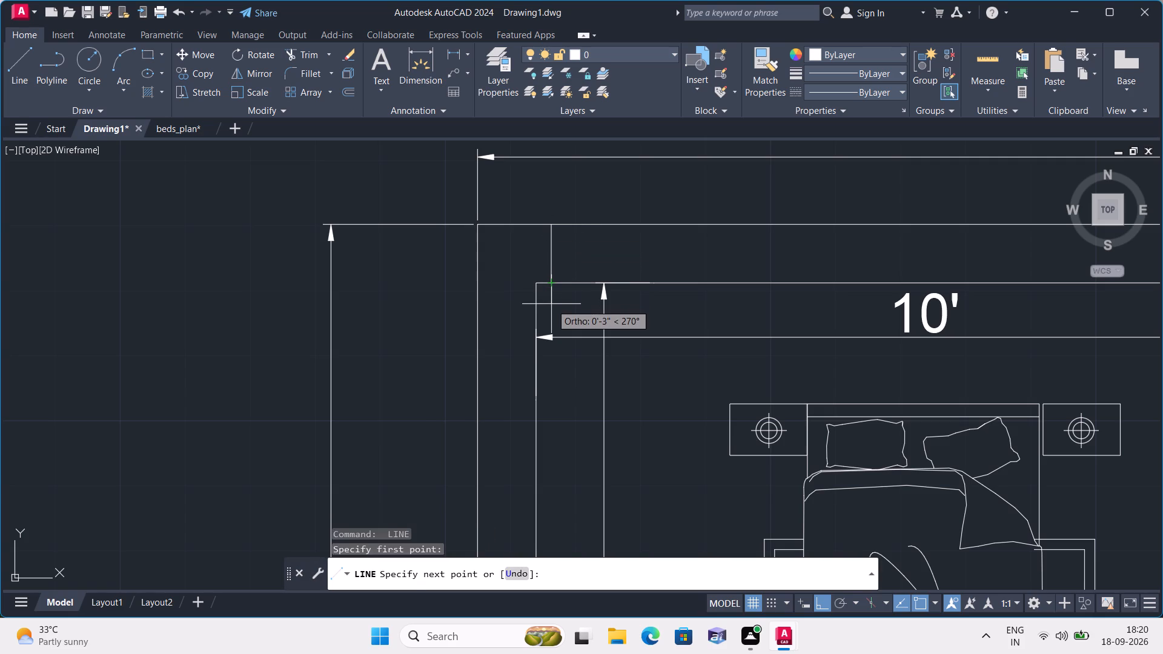
pyautogui.click(551, 304)
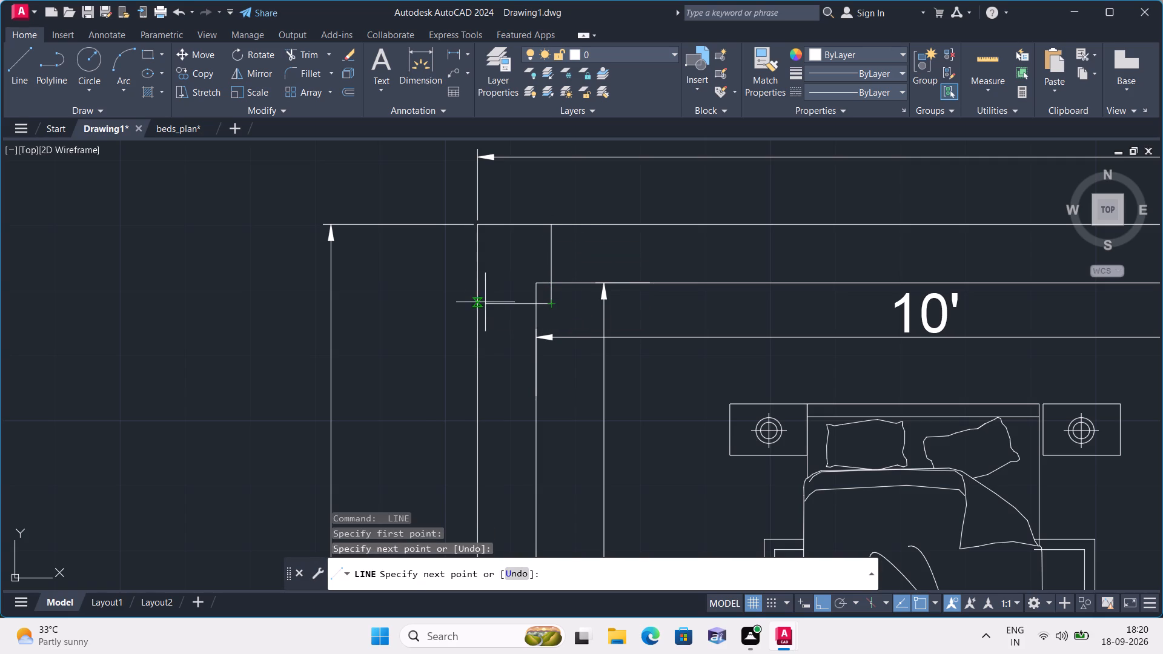
pyautogui.click(479, 302)
pyautogui.press('space')
# Draw a horizontal guide line from the column's inner corner east to the west wall face of the north-east bedroom.
pyautogui.scroll(-1, 488, 303)
pyautogui.moveTo(488, 303); pyautogui.dragTo(457, 228, button='middle')
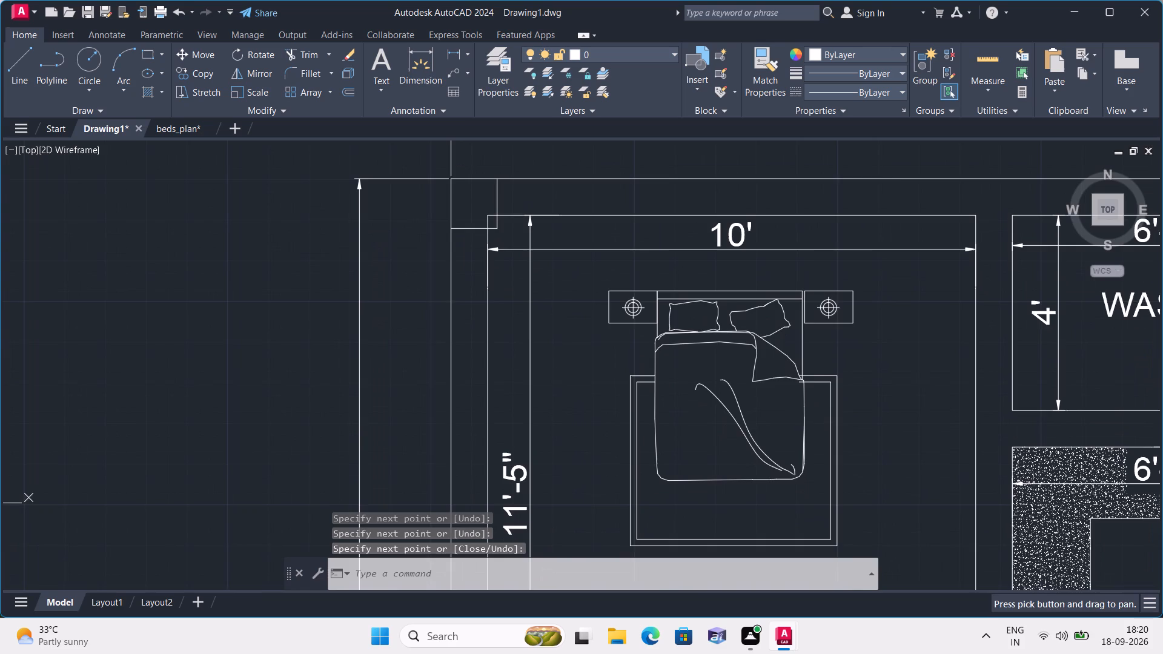
pyautogui.scroll(-1, 468, 249)
pyautogui.moveTo(469, 263); pyautogui.dragTo(465, 205, button='middle')
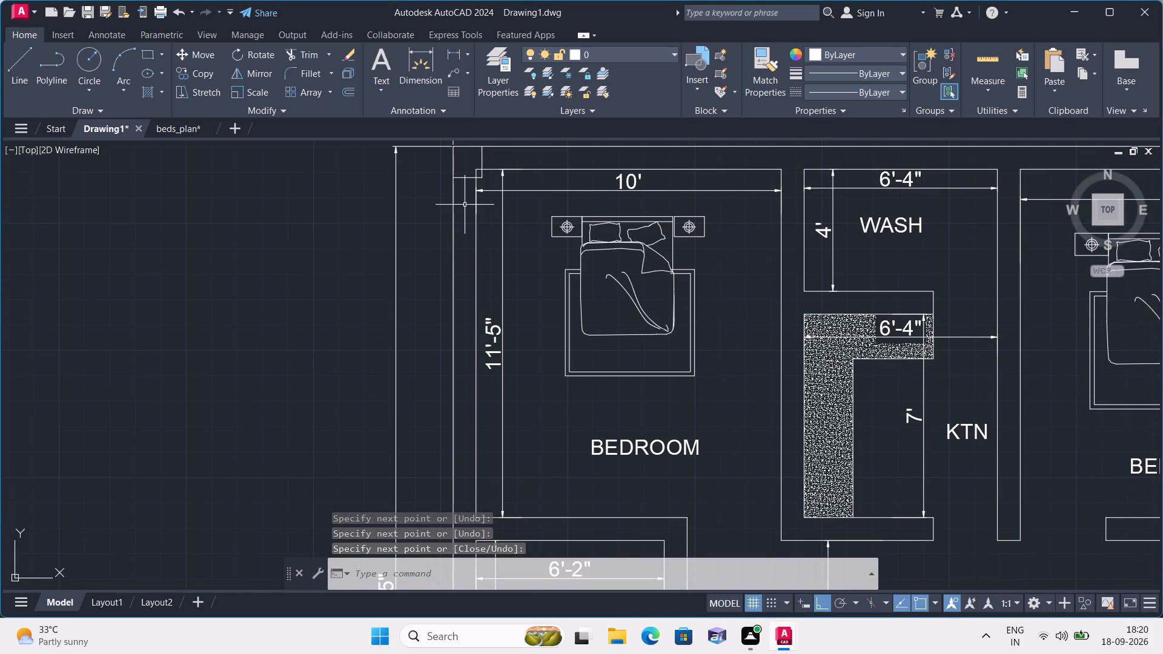
pyautogui.moveTo(465, 205); pyautogui.dragTo(452, 268, button='middle')
pyautogui.write('l')
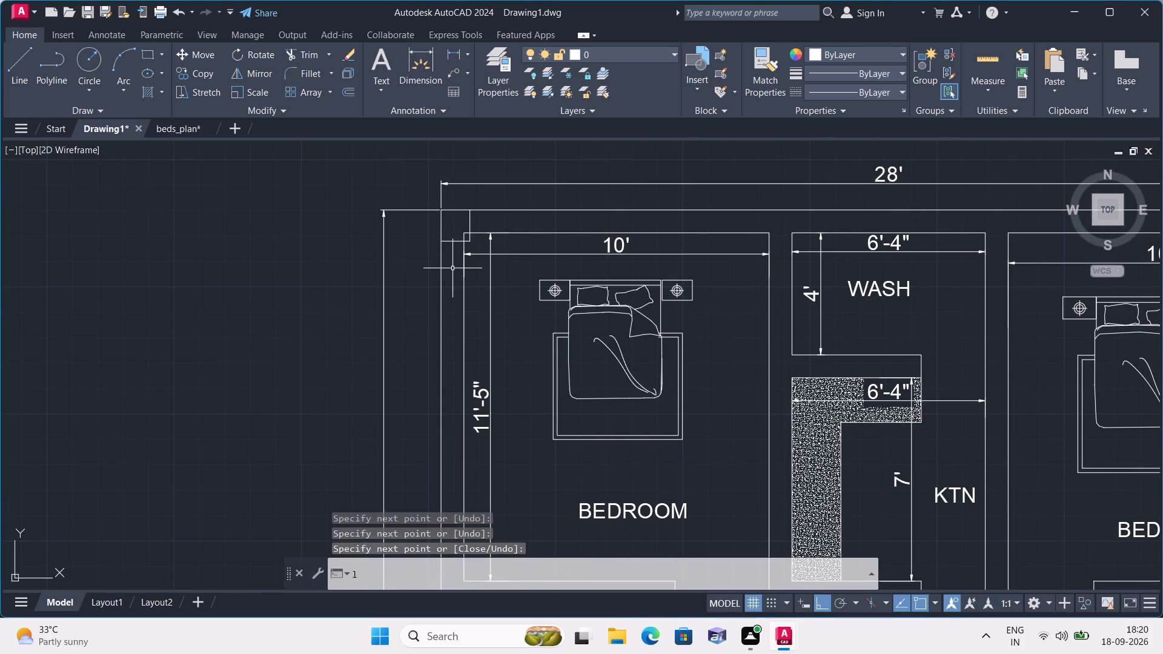
pyautogui.press('space')
pyautogui.scroll(1, 472, 236)
pyautogui.click(467, 246)
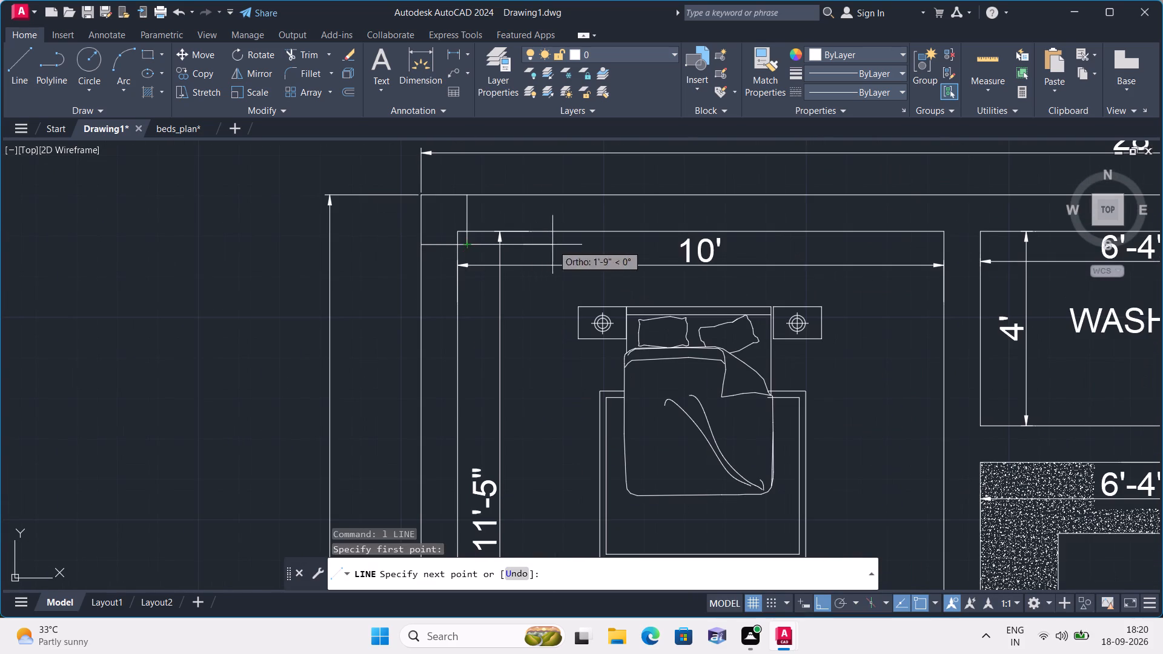
pyautogui.moveTo(552, 245); pyautogui.dragTo(466, 233, button='middle')
pyautogui.scroll(-1, 546, 247)
pyautogui.moveTo(784, 240); pyautogui.dragTo(720, 251, button='middle')
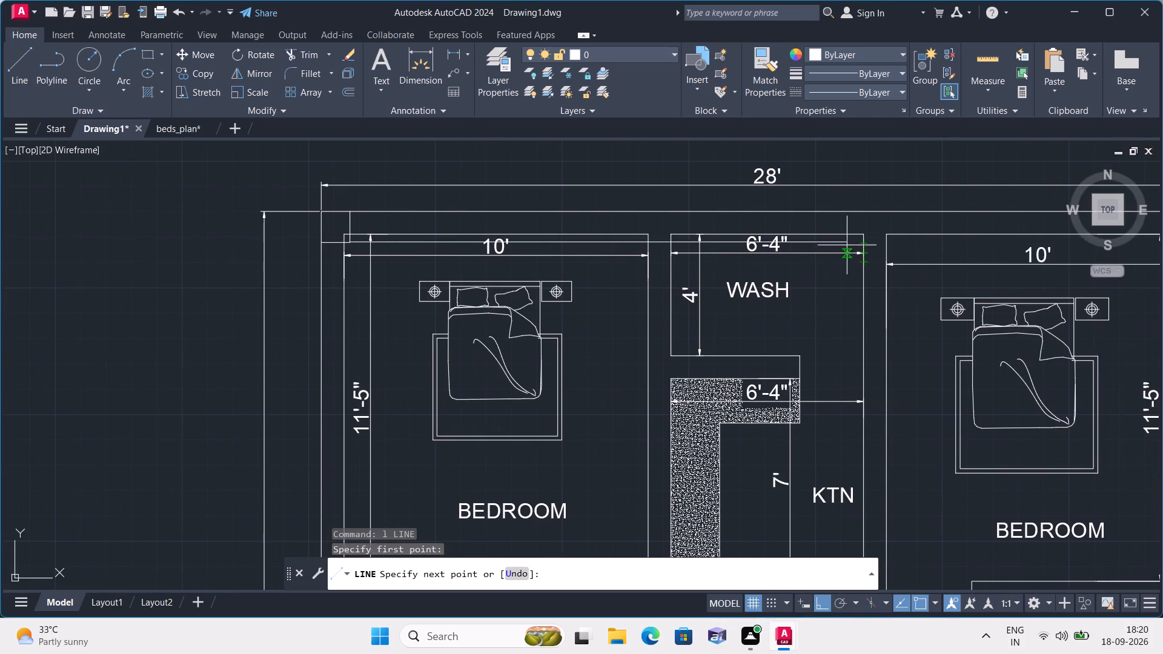
pyautogui.scroll(1, 877, 246)
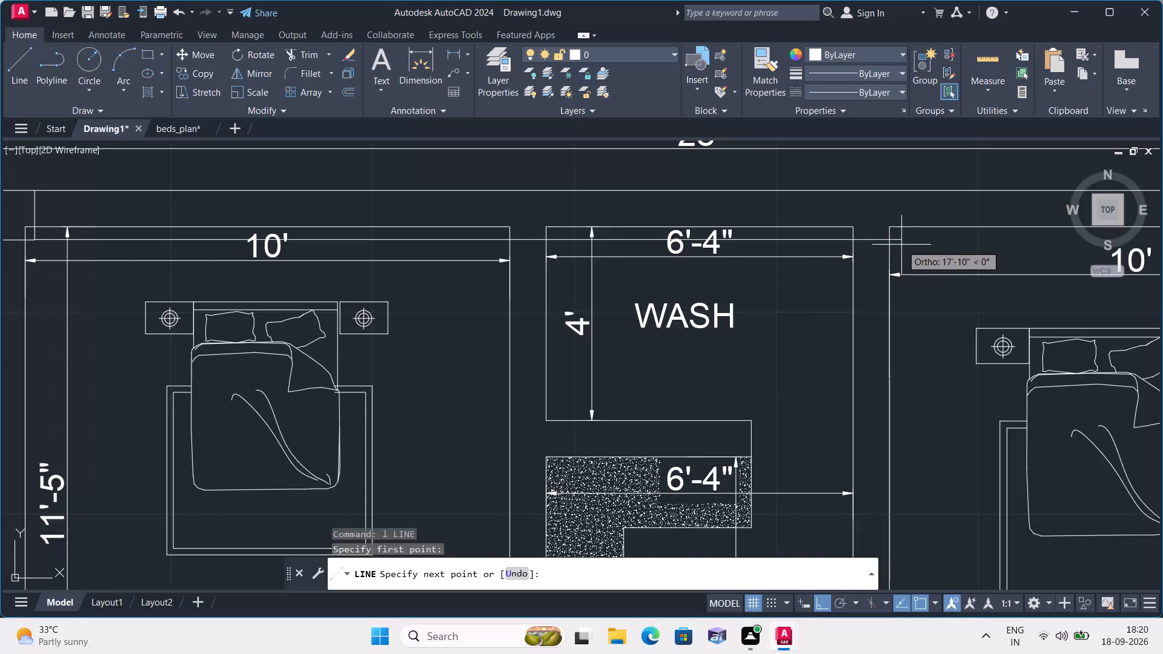
pyautogui.click(886, 241)
pyautogui.press('space')
# Draw a vertical guide line from the column's inner corner south to the outer south wall line below the front bedroom.
pyautogui.press('space')
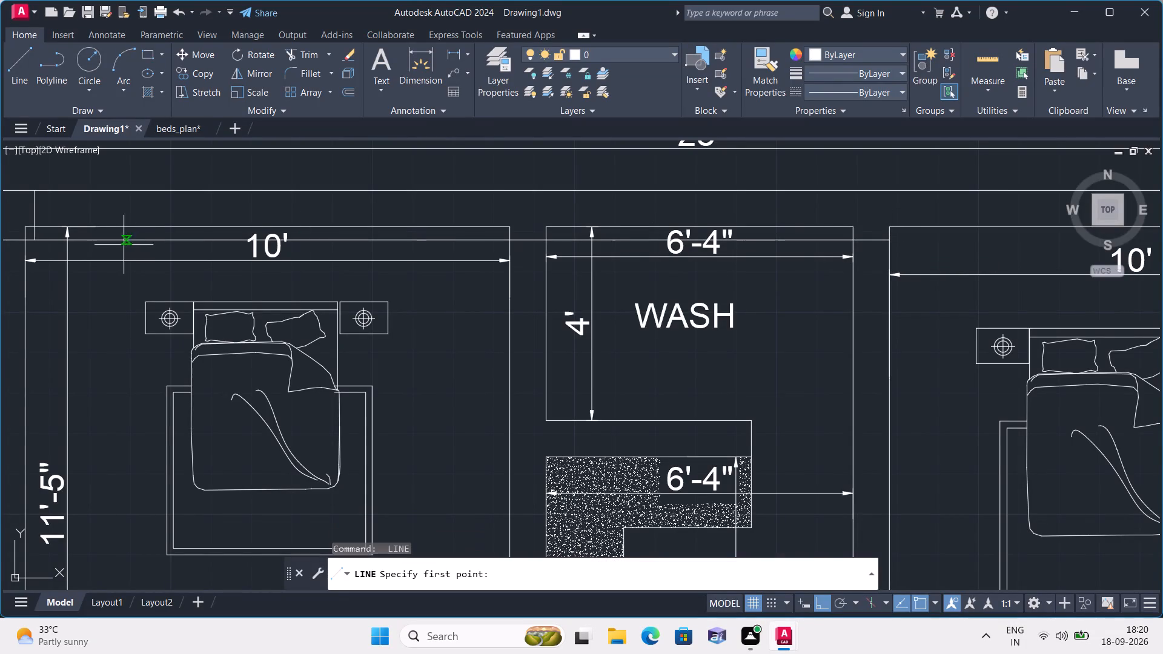
pyautogui.moveTo(119, 269); pyautogui.dragTo(258, 184, button='middle')
pyautogui.scroll(-1, 213, 214)
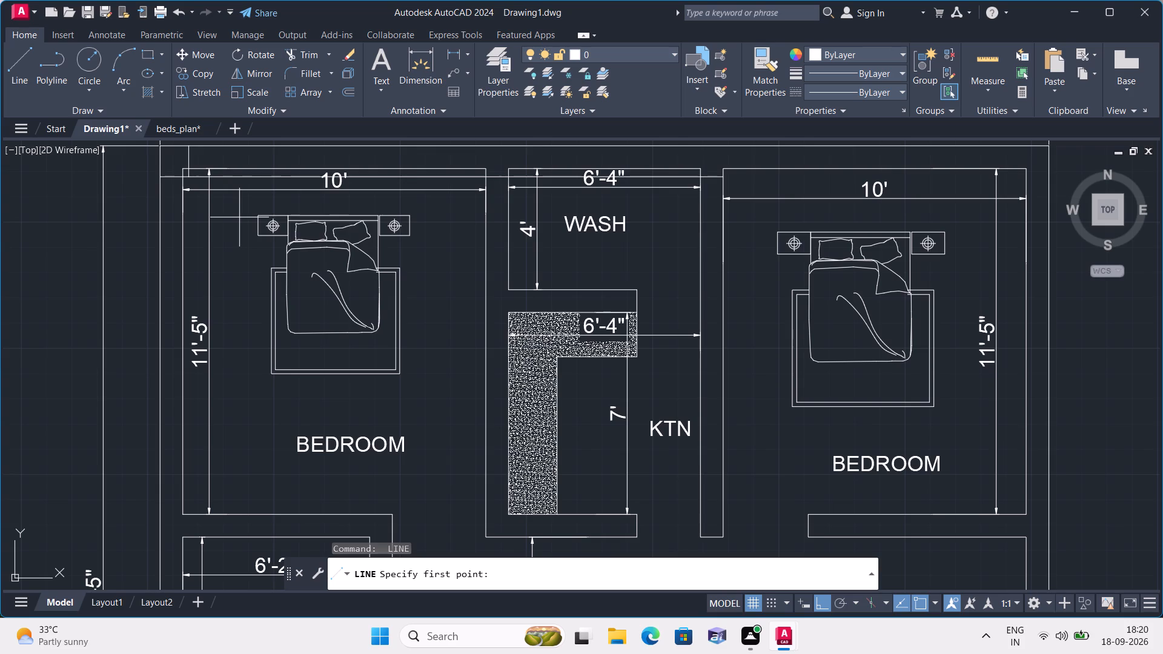
pyautogui.scroll(-1, 234, 217)
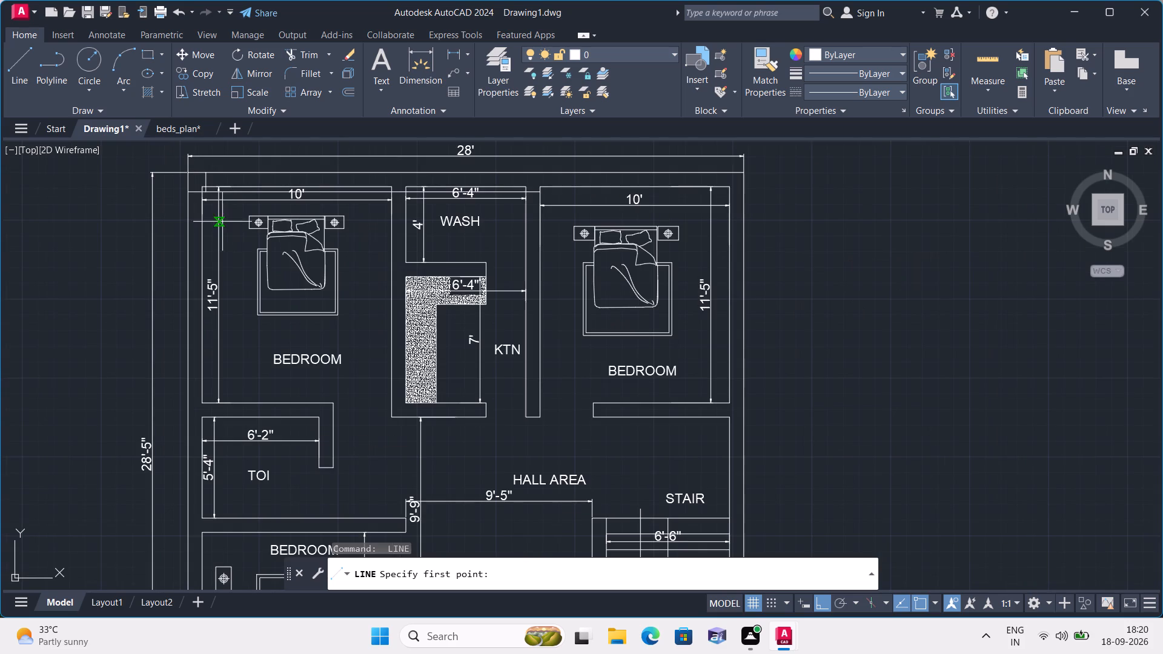
pyautogui.scroll(2, 191, 190)
pyautogui.scroll(-1, 198, 192)
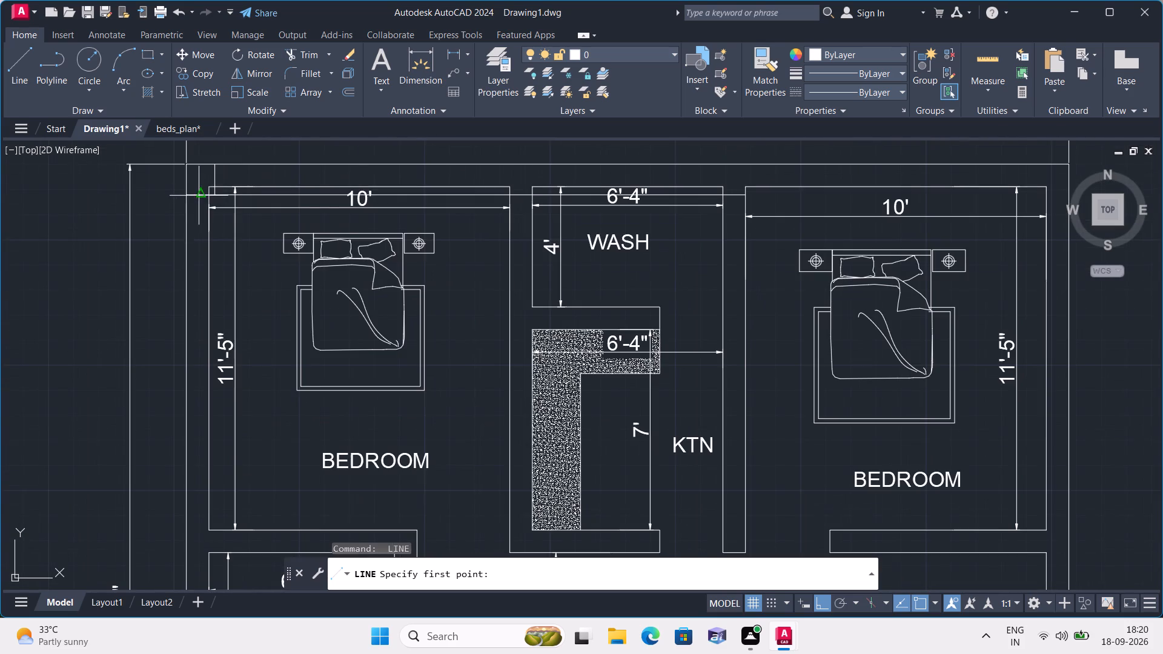
pyautogui.moveTo(234, 224); pyautogui.dragTo(277, 283, button='middle')
pyautogui.scroll(3, 254, 265)
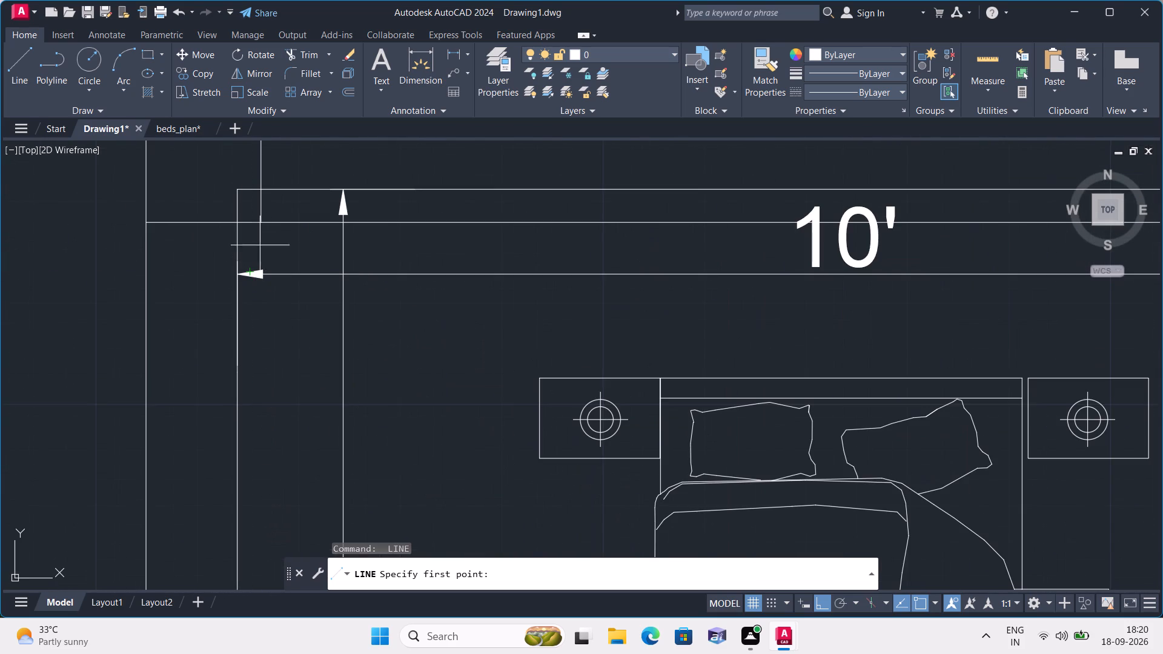
pyautogui.click(263, 219)
pyautogui.scroll(-1, 267, 300)
pyautogui.moveTo(267, 300); pyautogui.dragTo(263, 284, button='middle')
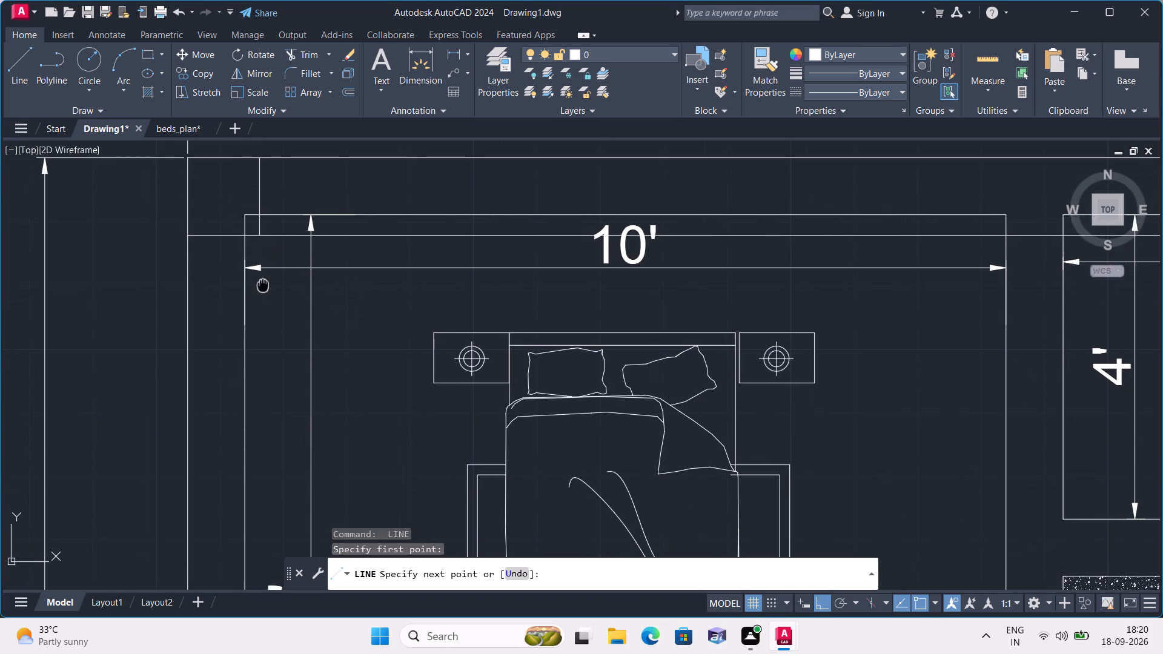
pyautogui.moveTo(263, 284); pyautogui.dragTo(274, 245, button='middle')
pyautogui.scroll(-2, 274, 245)
pyautogui.moveTo(263, 305); pyautogui.dragTo(268, 173, button='middle')
pyautogui.scroll(-1, 268, 172)
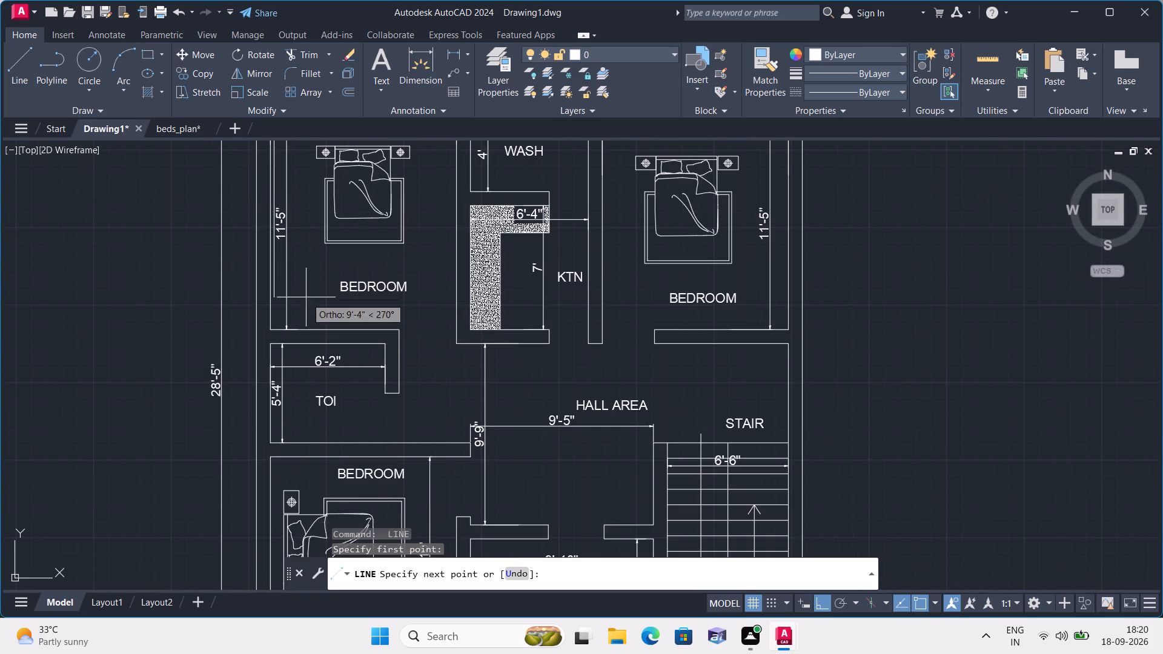
pyautogui.scroll(-1, 305, 384)
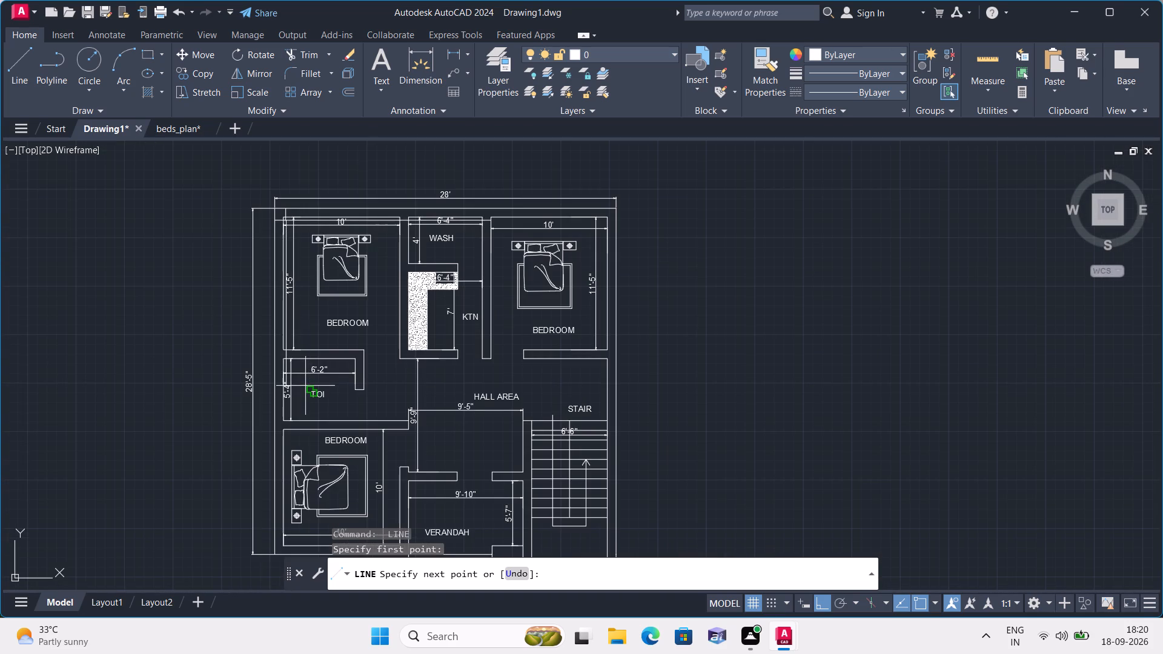
pyautogui.moveTo(306, 391); pyautogui.dragTo(287, 210, button='middle')
pyautogui.scroll(3, 272, 372)
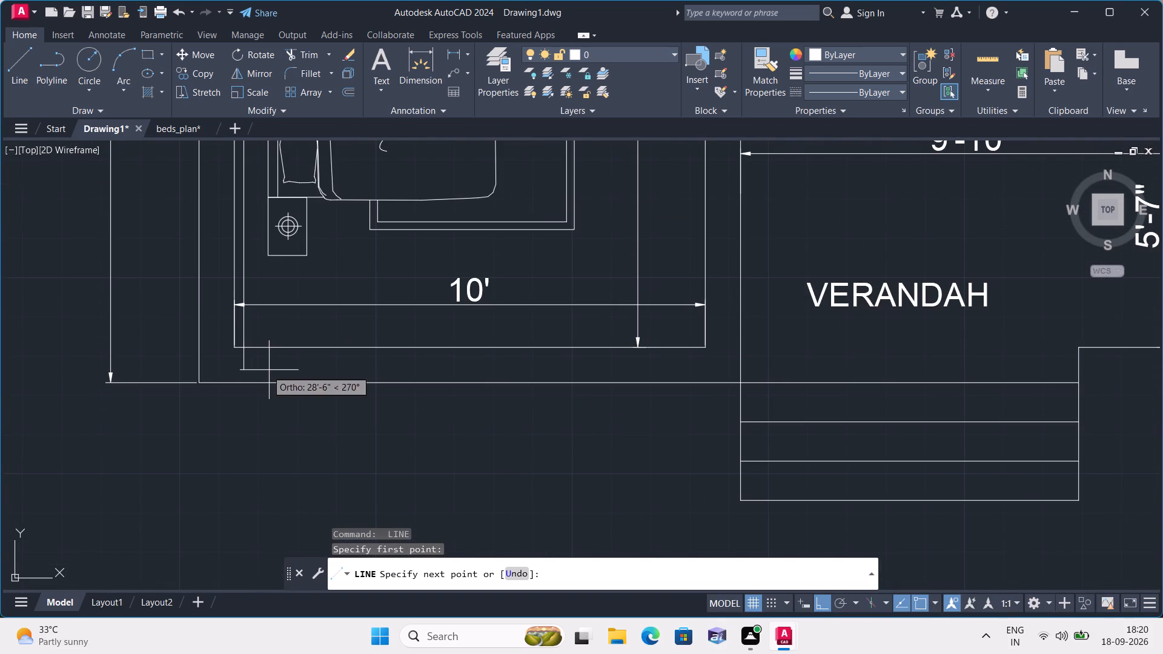
pyautogui.click(244, 381)
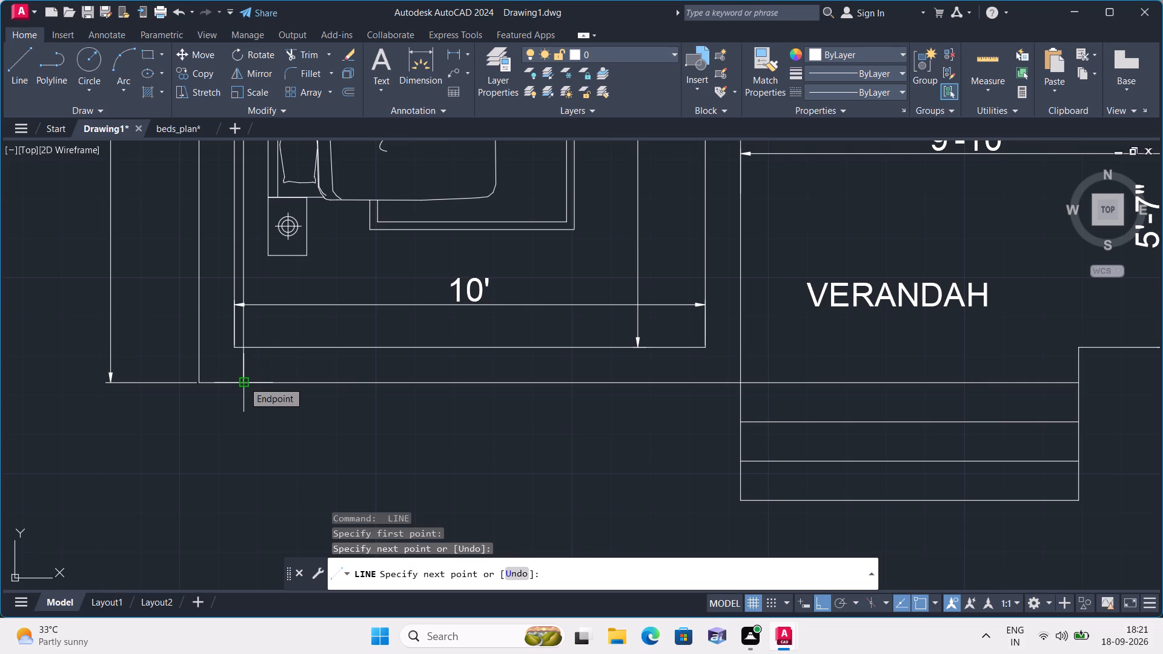
pyautogui.press('Escape')
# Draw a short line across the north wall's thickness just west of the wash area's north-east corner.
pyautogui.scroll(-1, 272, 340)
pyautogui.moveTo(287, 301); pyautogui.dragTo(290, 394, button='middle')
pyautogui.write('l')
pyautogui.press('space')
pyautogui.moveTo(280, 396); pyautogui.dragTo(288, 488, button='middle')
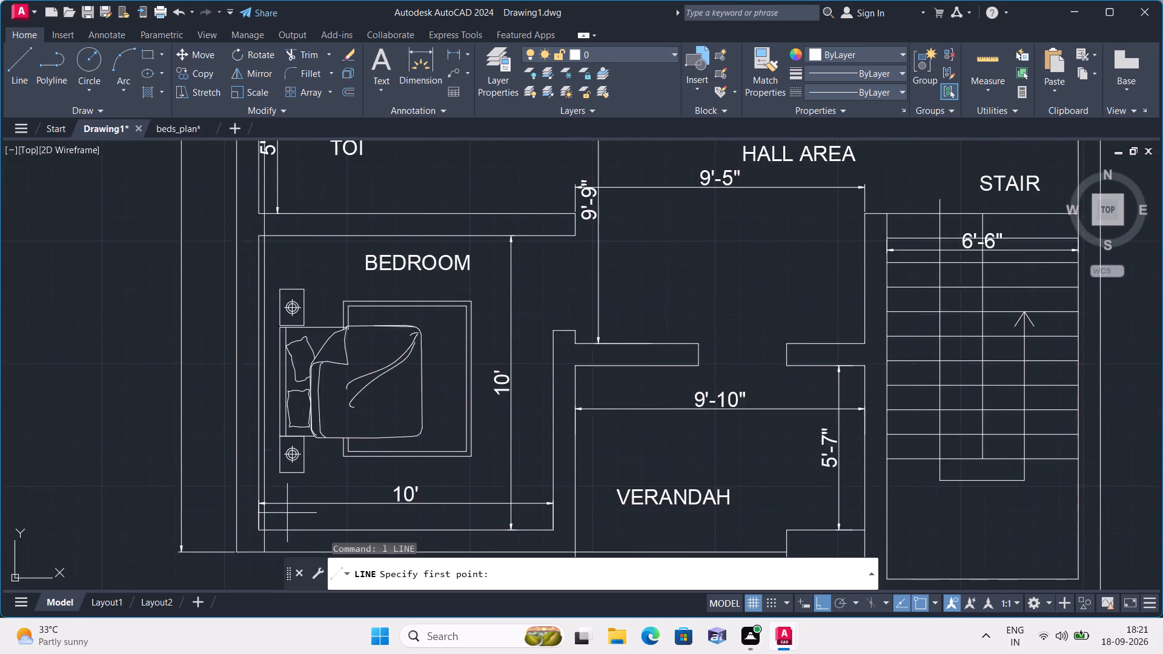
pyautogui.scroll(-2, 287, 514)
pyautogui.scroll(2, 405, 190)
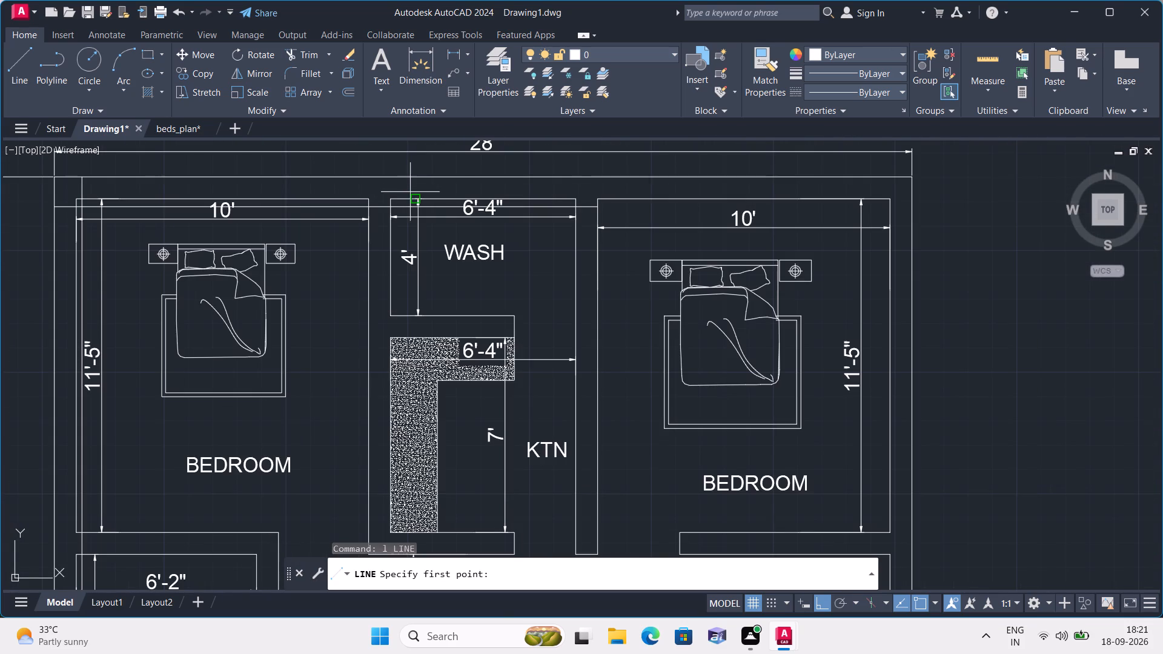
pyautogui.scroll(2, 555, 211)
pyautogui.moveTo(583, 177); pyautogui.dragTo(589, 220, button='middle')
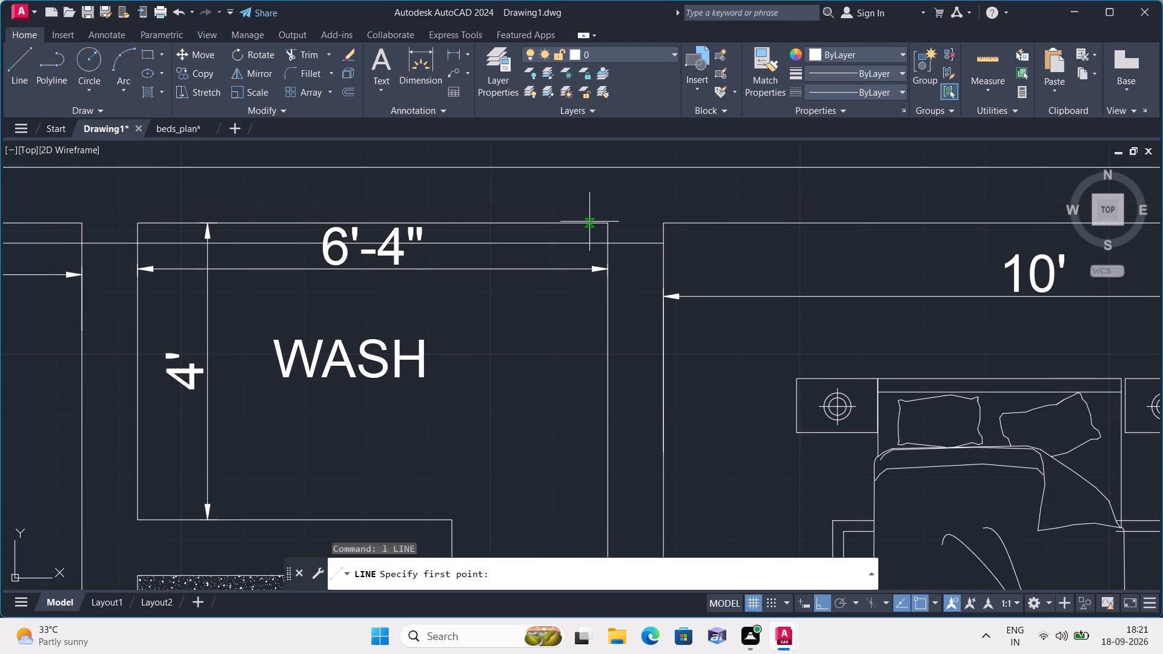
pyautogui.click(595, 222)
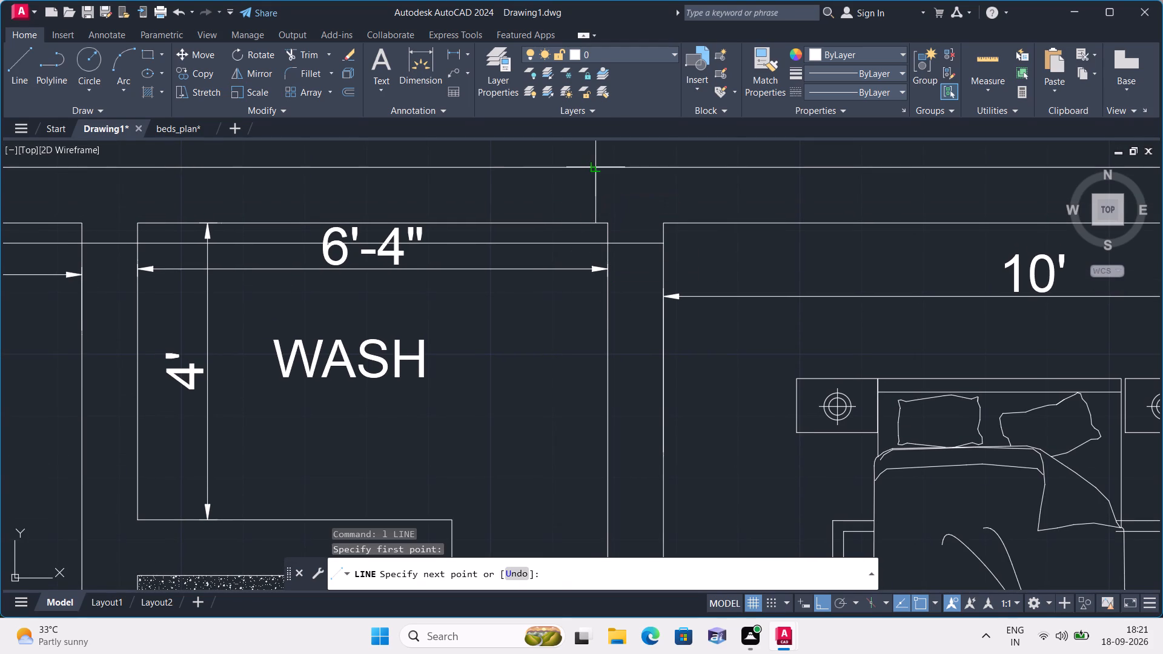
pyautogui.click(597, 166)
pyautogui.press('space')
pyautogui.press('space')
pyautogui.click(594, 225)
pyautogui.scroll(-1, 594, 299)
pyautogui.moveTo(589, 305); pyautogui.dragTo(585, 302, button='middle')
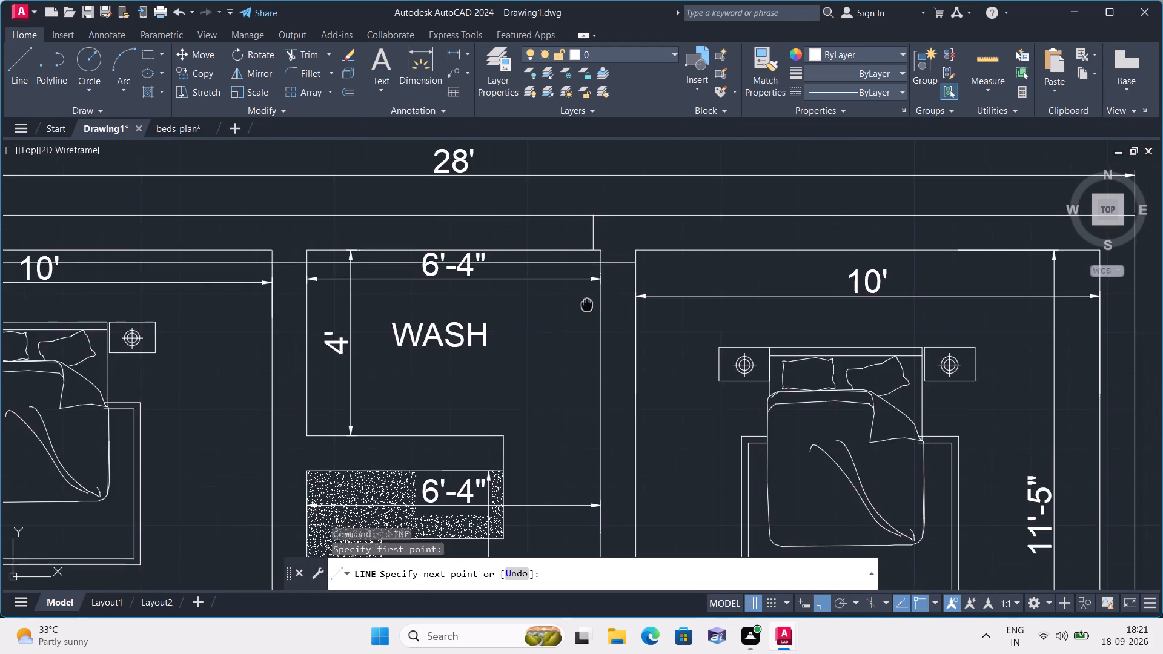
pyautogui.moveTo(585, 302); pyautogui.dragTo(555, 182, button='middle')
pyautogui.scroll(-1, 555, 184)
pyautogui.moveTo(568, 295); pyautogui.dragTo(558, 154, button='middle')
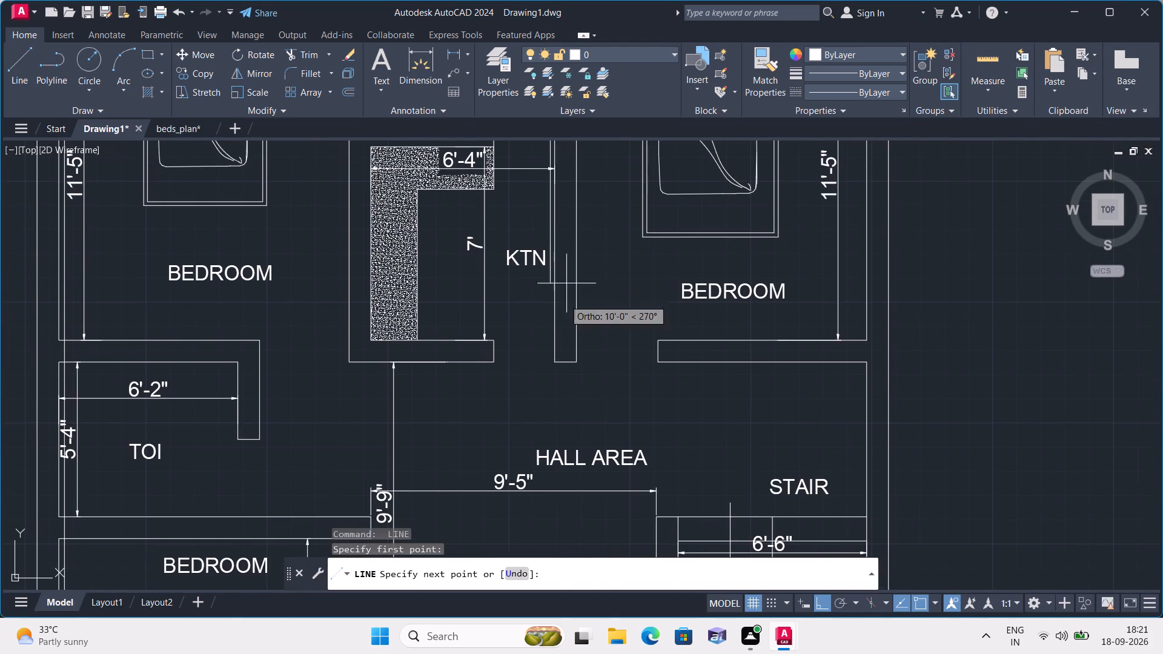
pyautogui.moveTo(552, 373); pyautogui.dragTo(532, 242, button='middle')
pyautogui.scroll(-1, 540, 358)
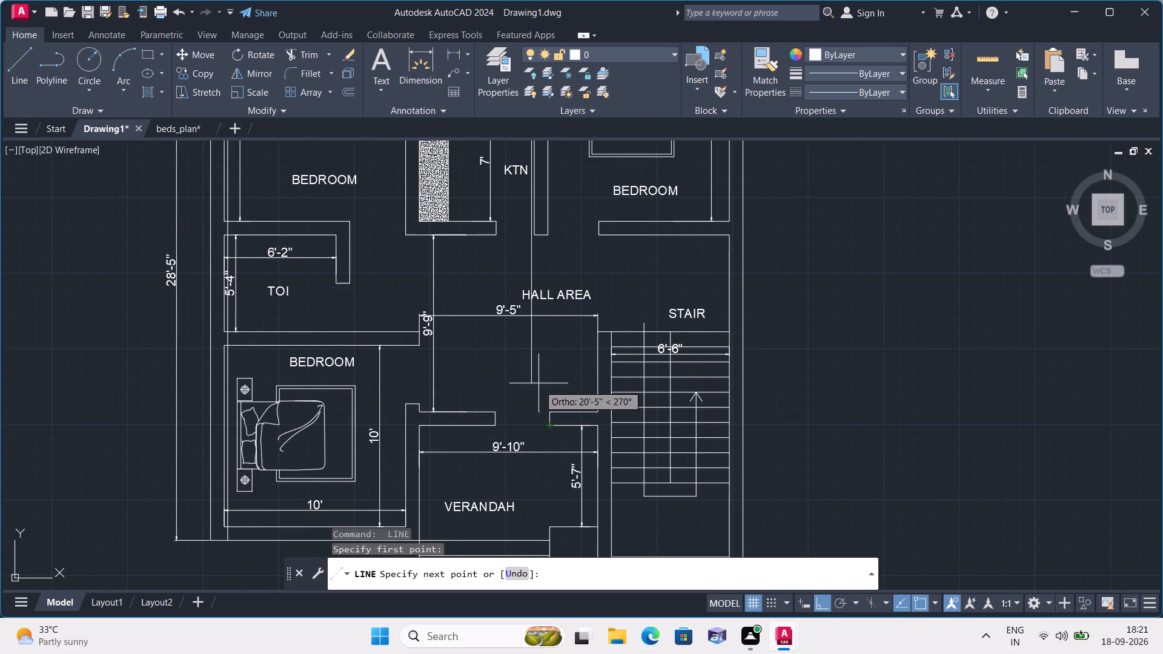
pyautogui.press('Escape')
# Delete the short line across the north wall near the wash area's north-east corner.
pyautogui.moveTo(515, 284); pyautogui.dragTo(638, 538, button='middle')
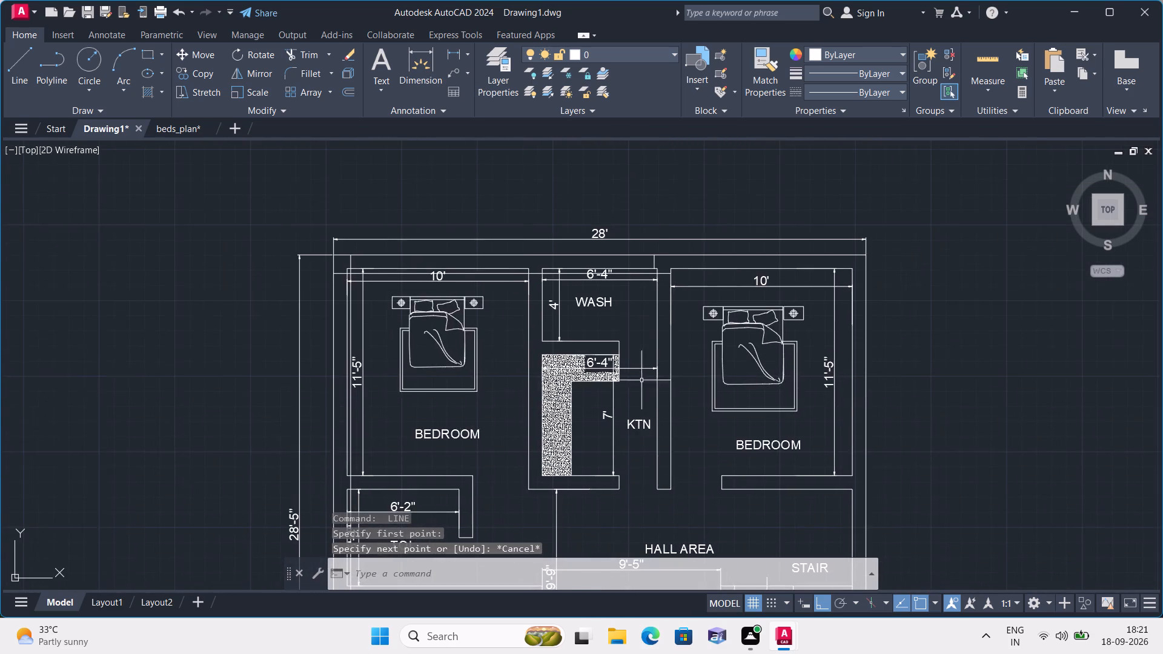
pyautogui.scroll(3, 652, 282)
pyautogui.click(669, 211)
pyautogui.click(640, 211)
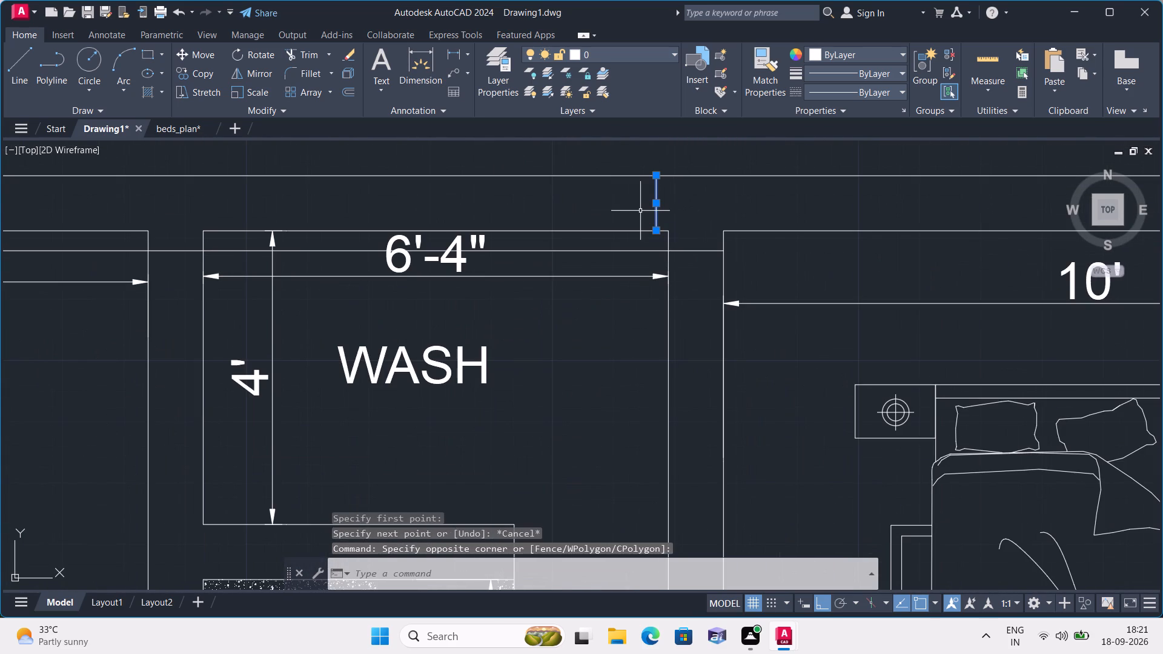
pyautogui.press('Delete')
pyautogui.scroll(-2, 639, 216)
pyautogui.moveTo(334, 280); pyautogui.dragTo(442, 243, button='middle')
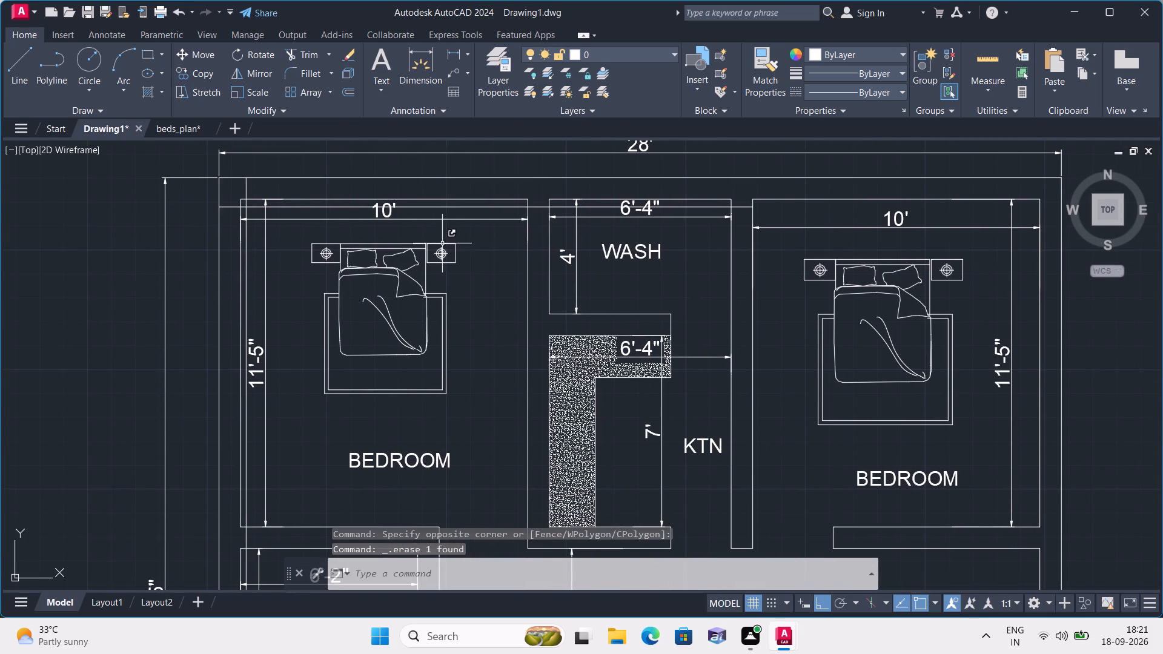
# Draw a short vertical line from the horizontal guide up to the outer north wall line, just west of the north-west bedroom's north-east corner.
pyautogui.moveTo(282, 372); pyautogui.dragTo(275, 335, button='middle')
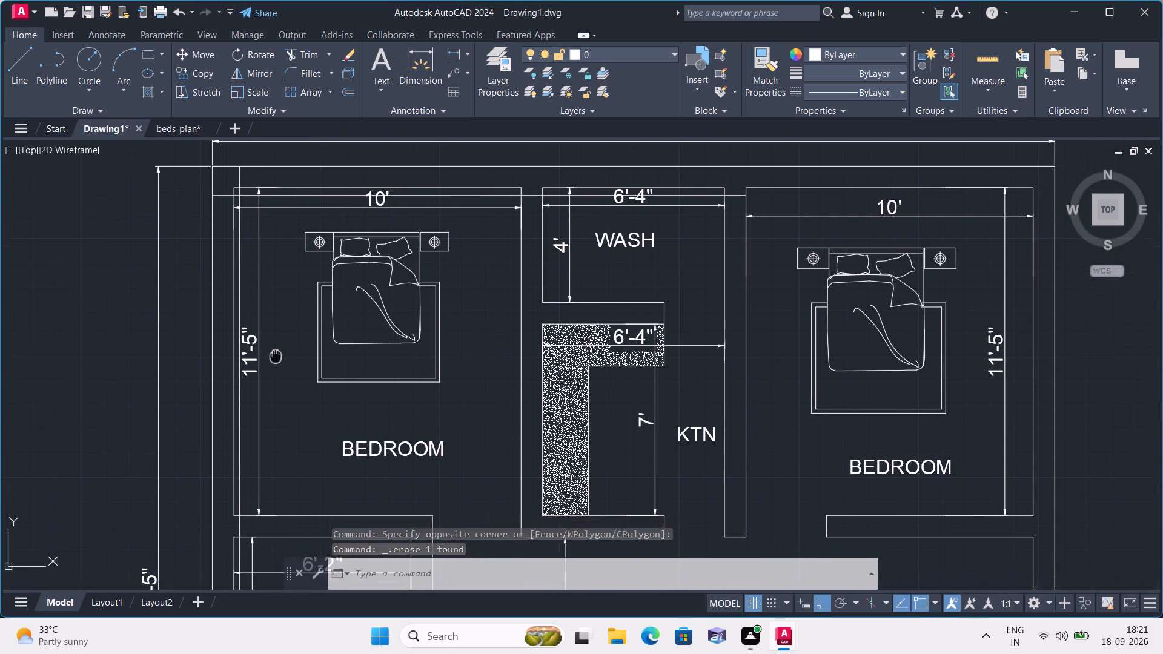
pyautogui.moveTo(275, 335); pyautogui.dragTo(302, 211, button='middle')
pyautogui.moveTo(303, 211); pyautogui.dragTo(299, 241, button='middle')
pyautogui.scroll(-1, 303, 211)
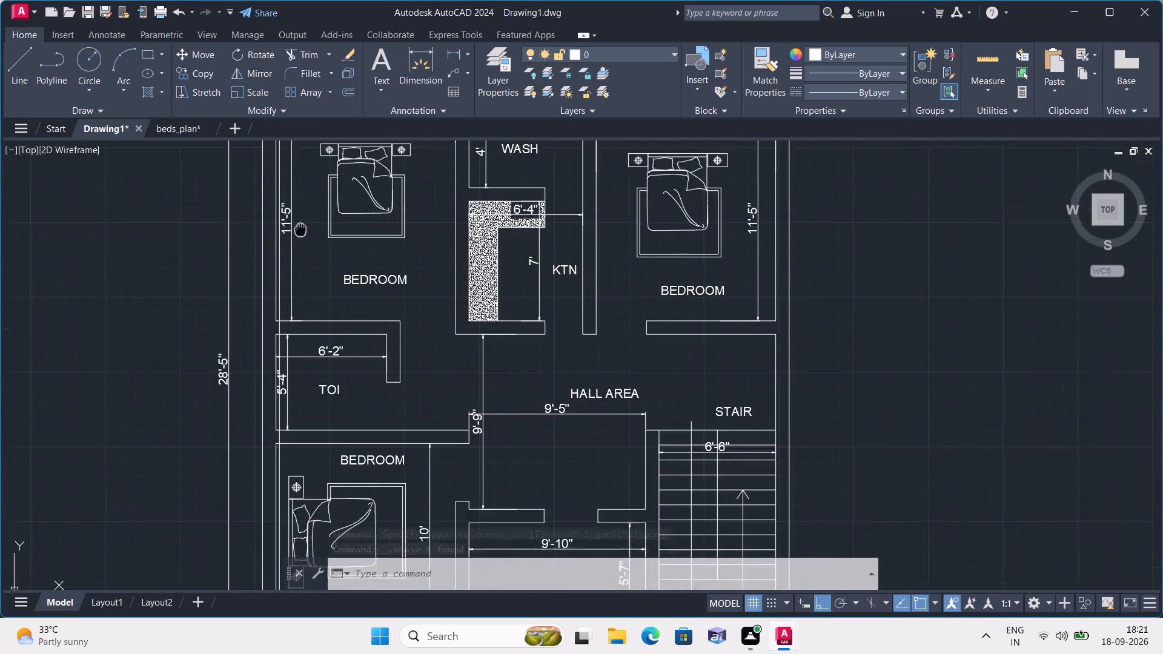
pyautogui.moveTo(299, 241); pyautogui.dragTo(279, 368, button='middle')
pyautogui.write('l')
pyautogui.press('space')
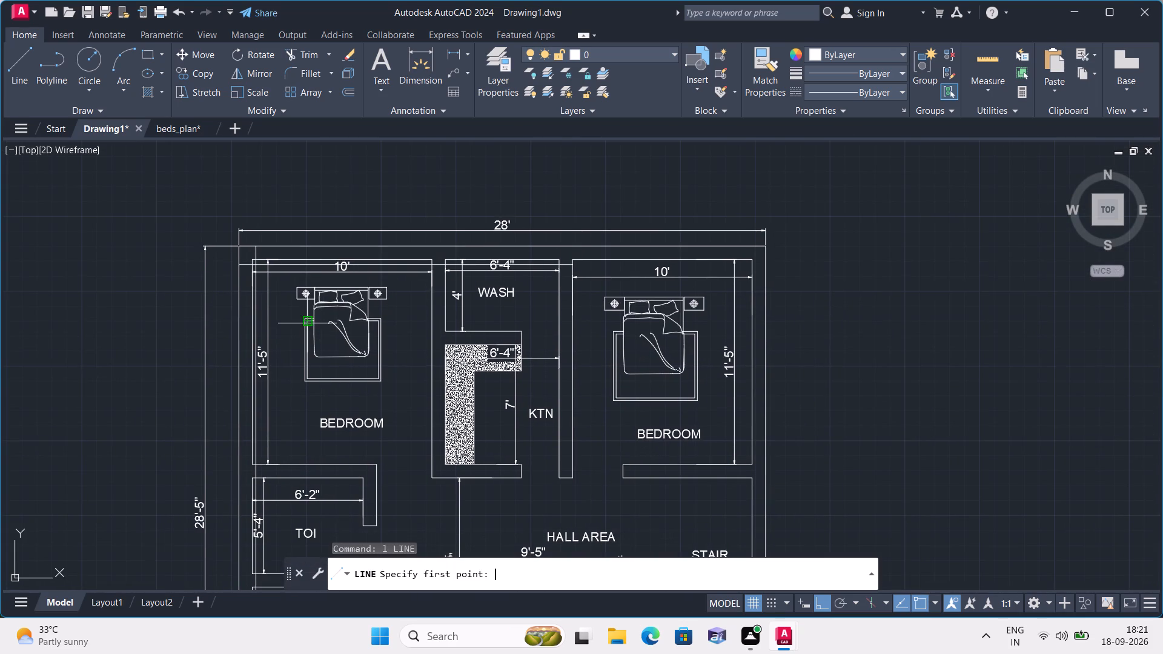
pyautogui.scroll(3, 553, 268)
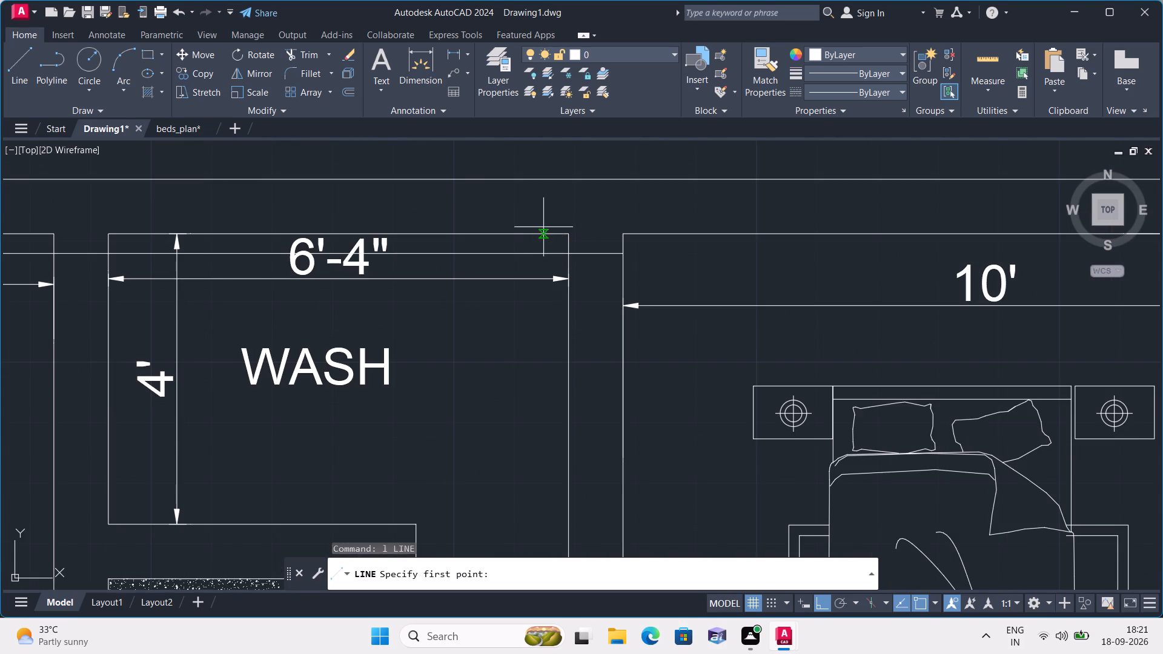
pyautogui.scroll(-2, 526, 238)
pyautogui.moveTo(330, 292); pyautogui.dragTo(472, 202, button='middle')
pyautogui.moveTo(441, 193); pyautogui.dragTo(492, 303, button='middle')
pyautogui.scroll(3, 519, 247)
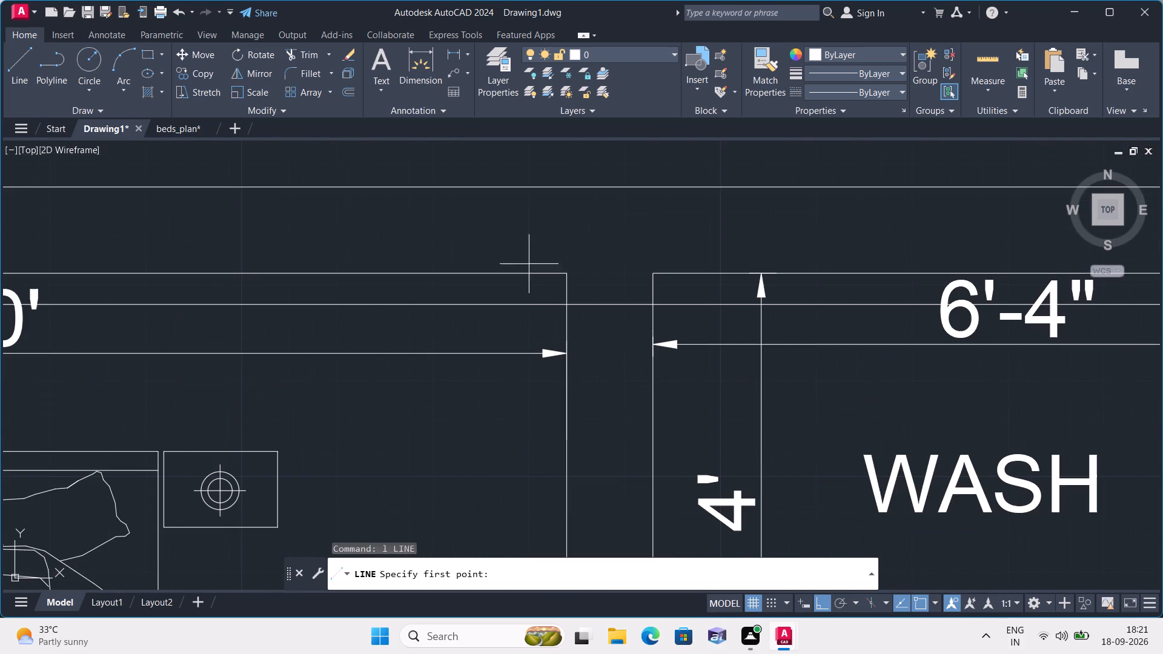
pyautogui.click(549, 305)
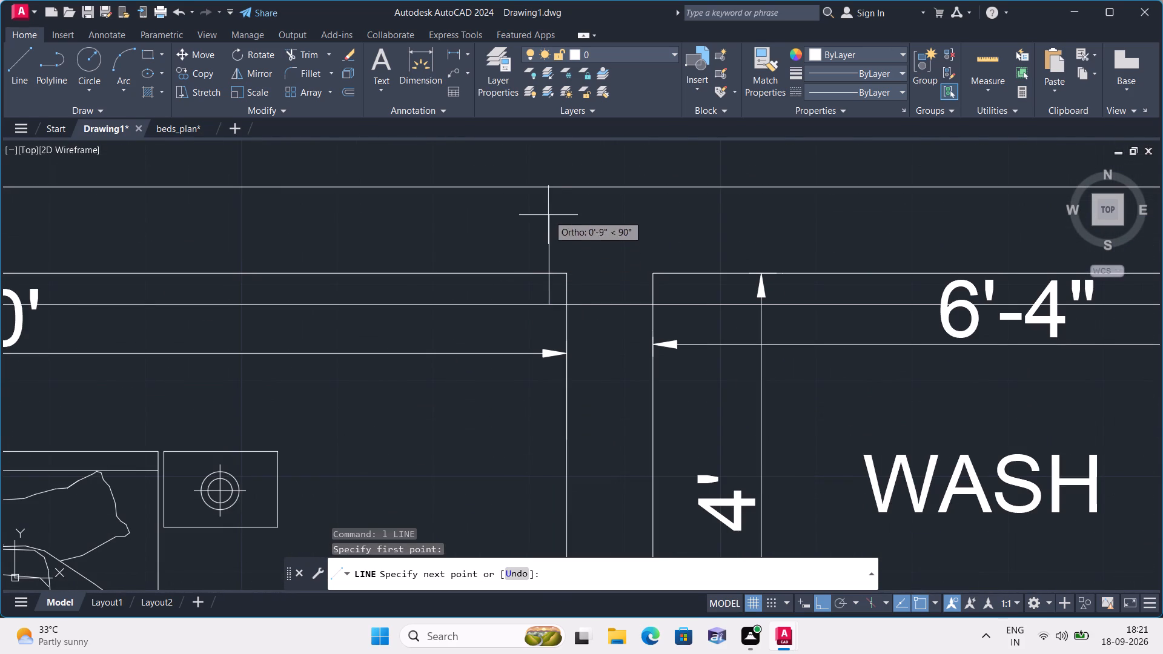
pyautogui.click(548, 187)
pyautogui.press('space')
# Draw a vertical guide line from that short line's lower end south to the outer south wall line below the front bedroom.
pyautogui.press('space')
pyautogui.click(549, 305)
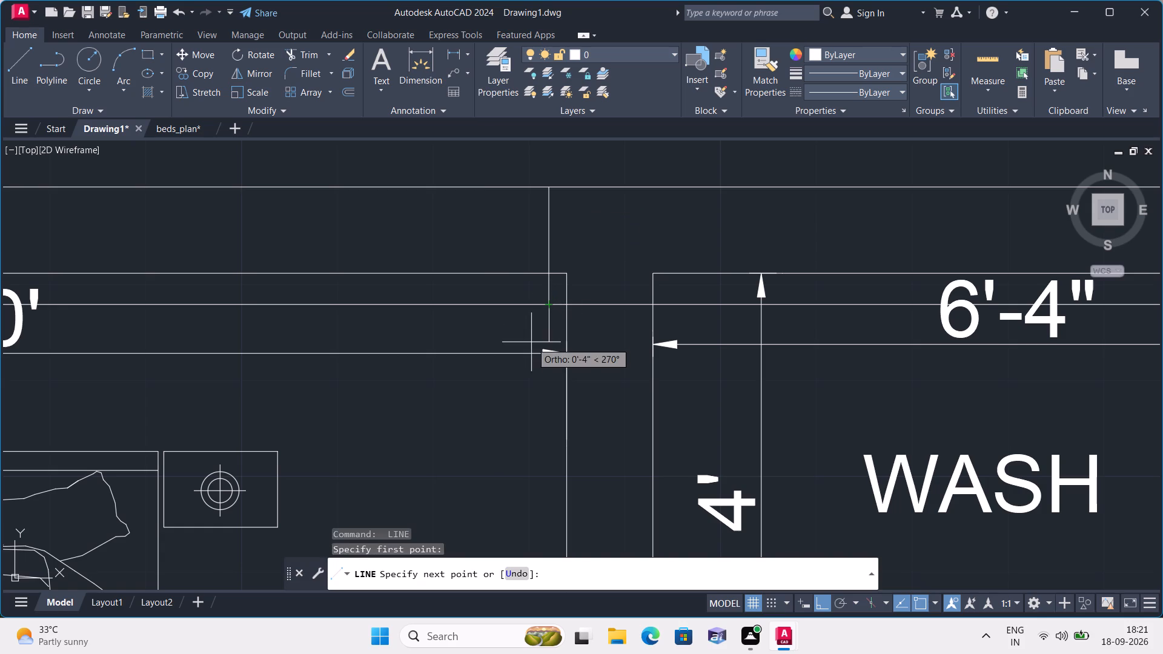
pyautogui.moveTo(531, 342); pyautogui.dragTo(516, 162, button='middle')
pyautogui.scroll(-2, 522, 311)
pyautogui.moveTo(495, 298); pyautogui.dragTo(484, 140, button='middle')
pyautogui.scroll(-1, 486, 179)
pyautogui.moveTo(488, 354); pyautogui.dragTo(488, 354, button='middle')
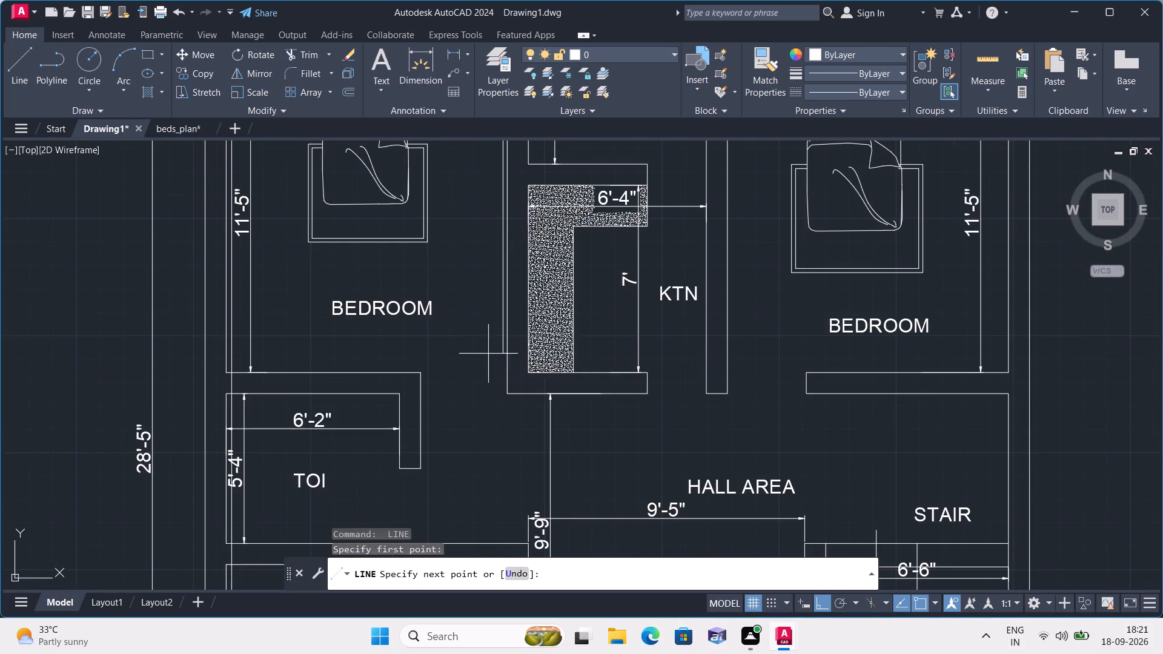
pyautogui.moveTo(488, 354); pyautogui.dragTo(486, 187, button='middle')
pyautogui.moveTo(489, 446); pyautogui.dragTo(472, 307, button='middle')
pyautogui.scroll(-1, 456, 446)
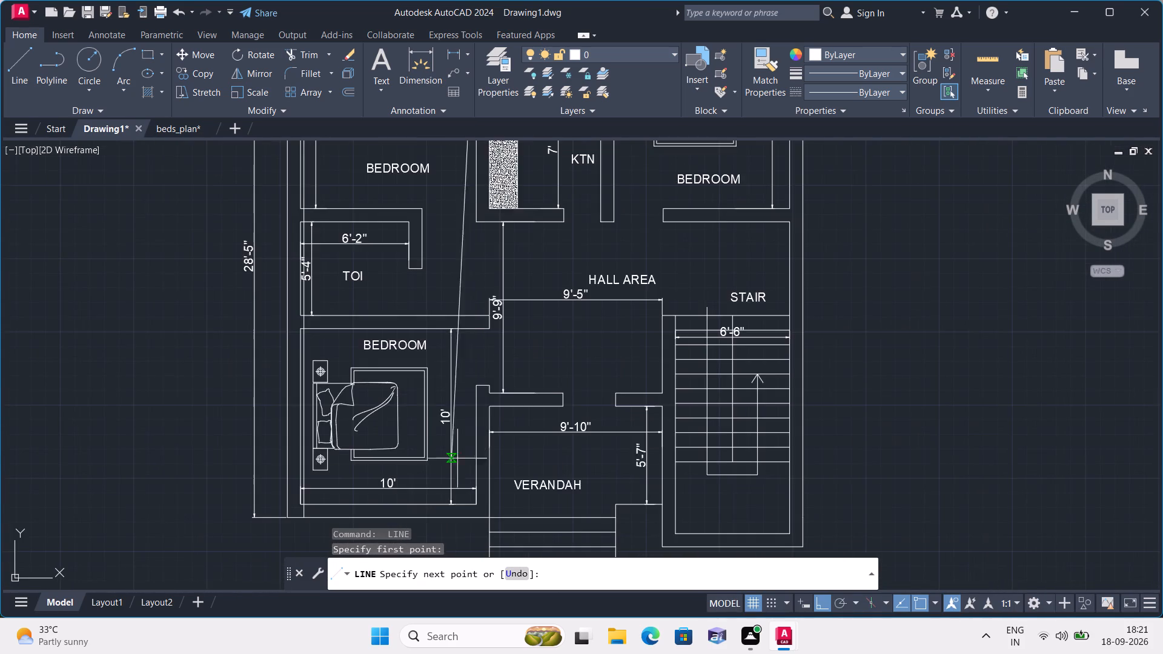
pyautogui.moveTo(459, 463); pyautogui.dragTo(482, 313, button='middle')
pyautogui.scroll(3, 491, 391)
pyautogui.scroll(1, 493, 328)
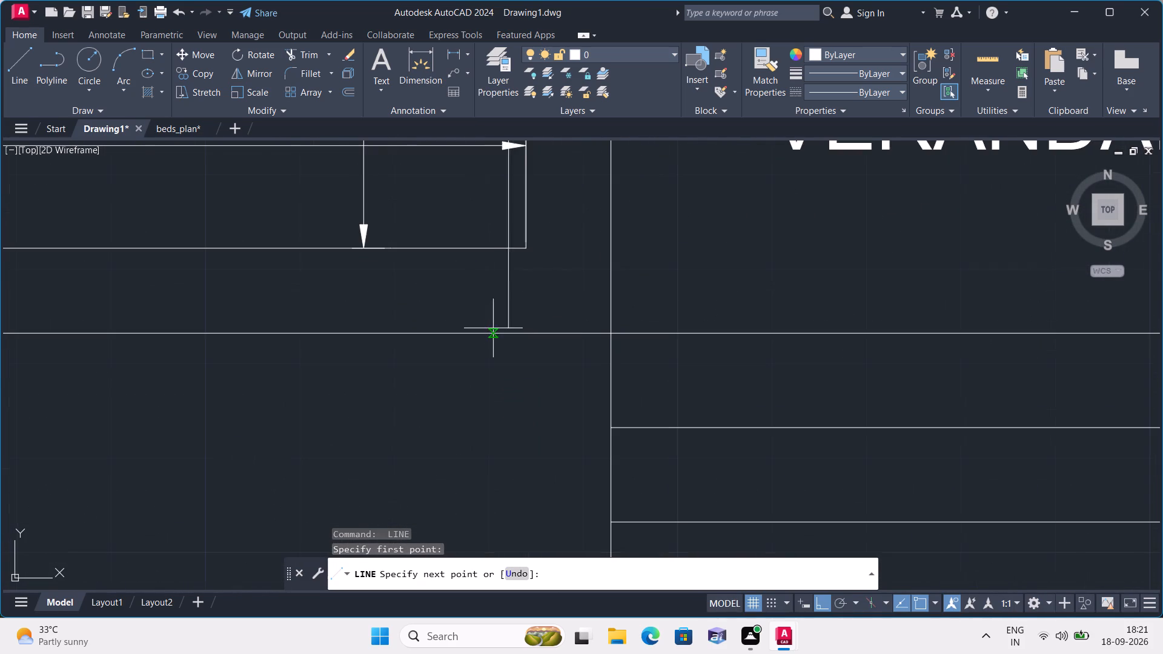
pyautogui.click(511, 331)
pyautogui.press('space')
# Draw a short vertical line from the wash area's north-west corner up to the outer north wall line.
pyautogui.scroll(-2, 491, 340)
pyautogui.moveTo(428, 354); pyautogui.dragTo(463, 393, button='middle')
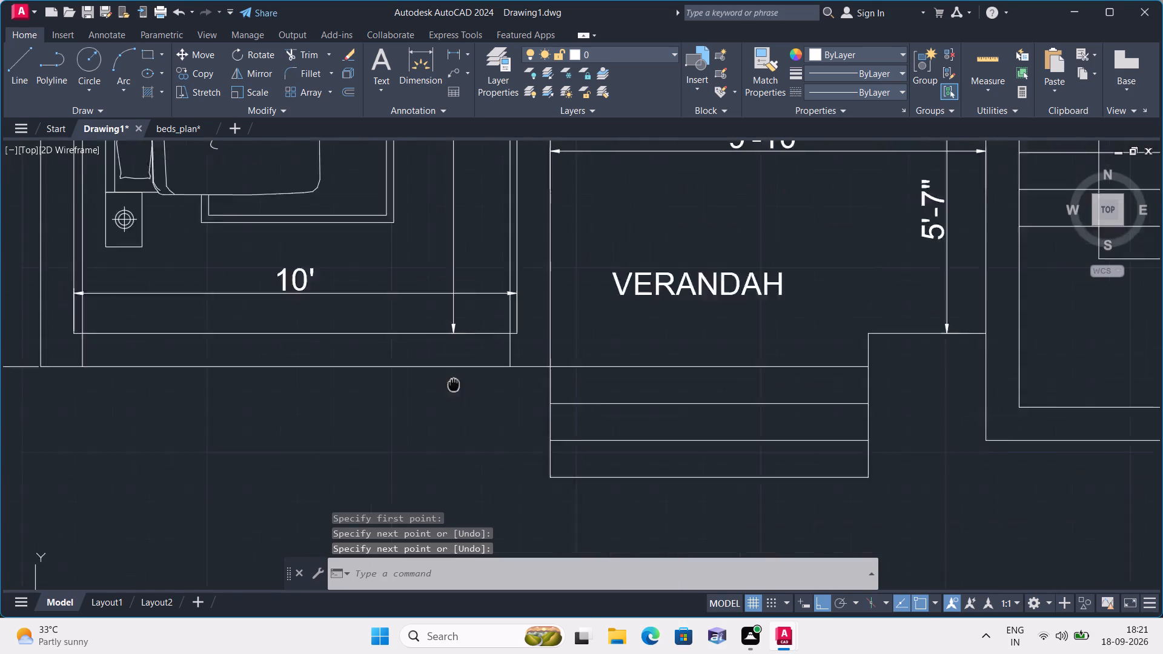
pyautogui.moveTo(463, 393); pyautogui.dragTo(544, 449, button='middle')
pyautogui.press('space')
pyautogui.moveTo(400, 454); pyautogui.dragTo(443, 530, button='middle')
pyautogui.scroll(-1, 409, 487)
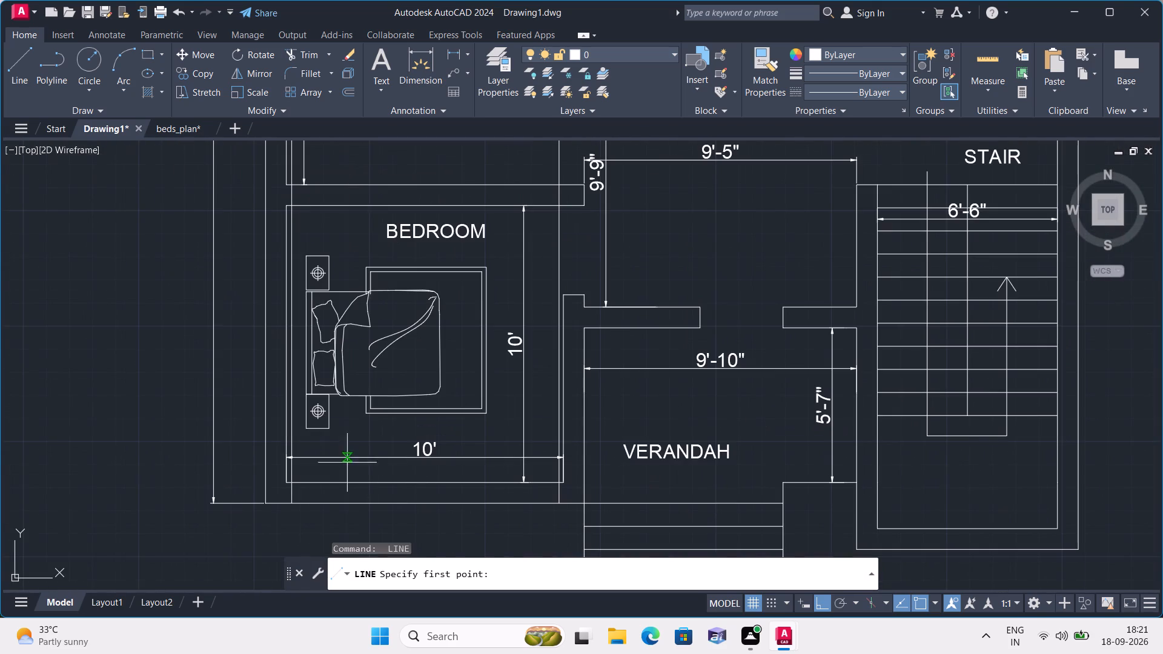
pyautogui.scroll(4, 287, 478)
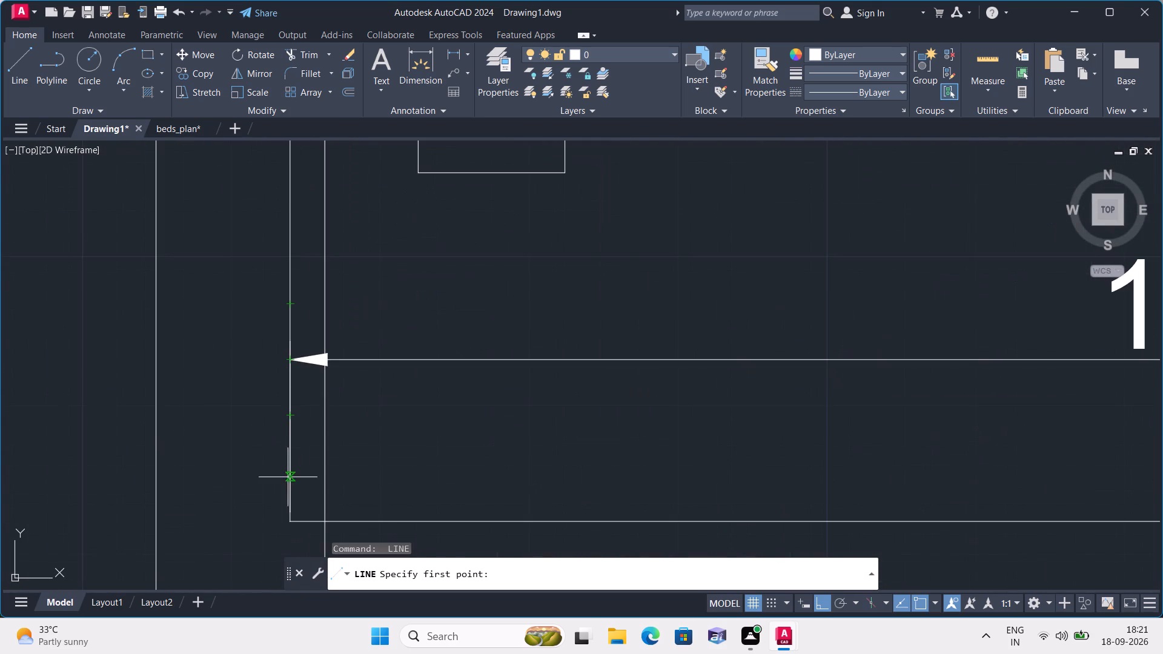
pyautogui.scroll(-3, 271, 437)
pyautogui.moveTo(308, 244); pyautogui.dragTo(303, 445, button='middle')
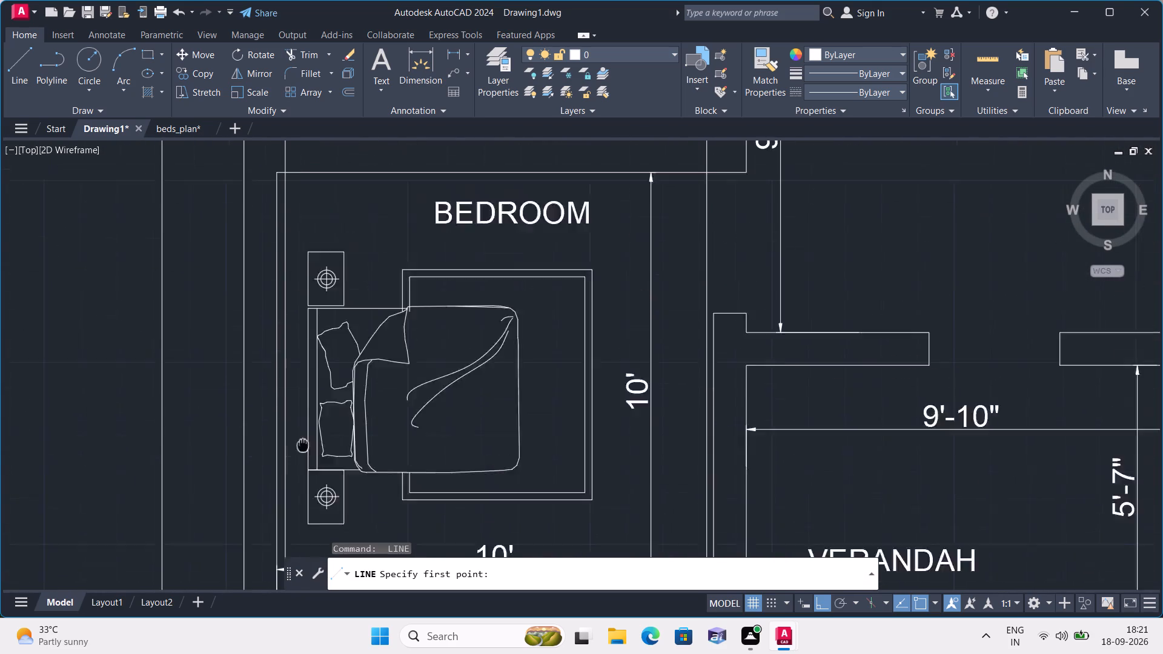
pyautogui.moveTo(303, 445); pyautogui.dragTo(310, 498, button='middle')
pyautogui.moveTo(365, 203); pyautogui.dragTo(417, 466, button='middle')
pyautogui.scroll(-2, 417, 466)
pyautogui.moveTo(459, 271); pyautogui.dragTo(474, 345, button='middle')
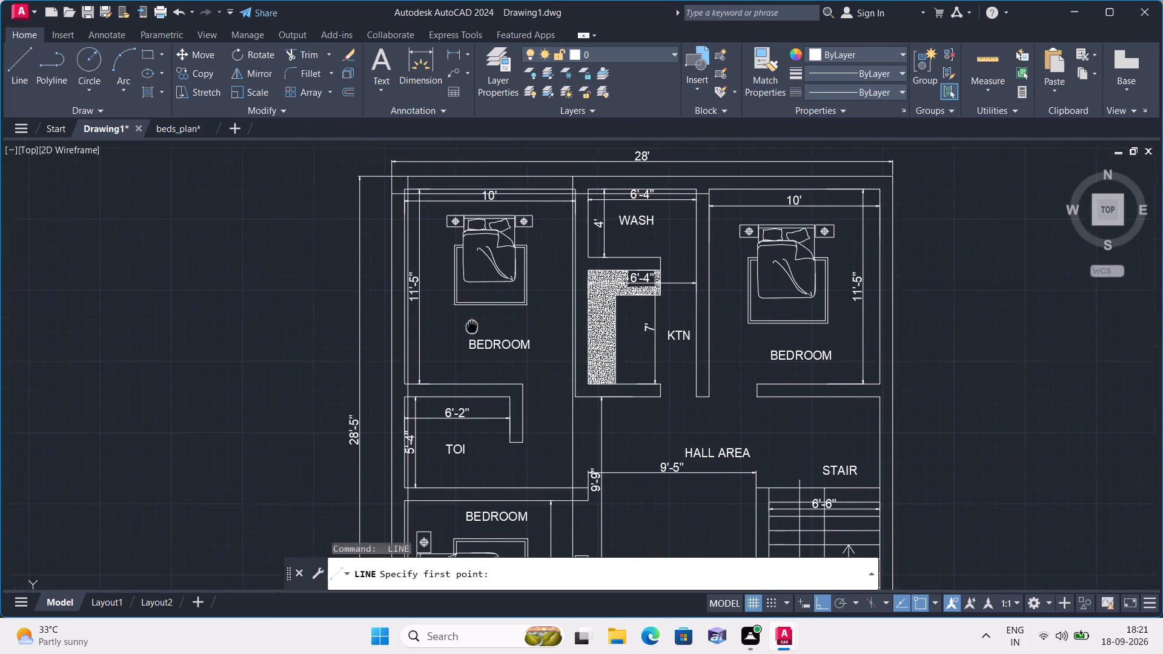
pyautogui.moveTo(474, 345); pyautogui.dragTo(473, 435, button='middle')
pyautogui.scroll(2, 437, 323)
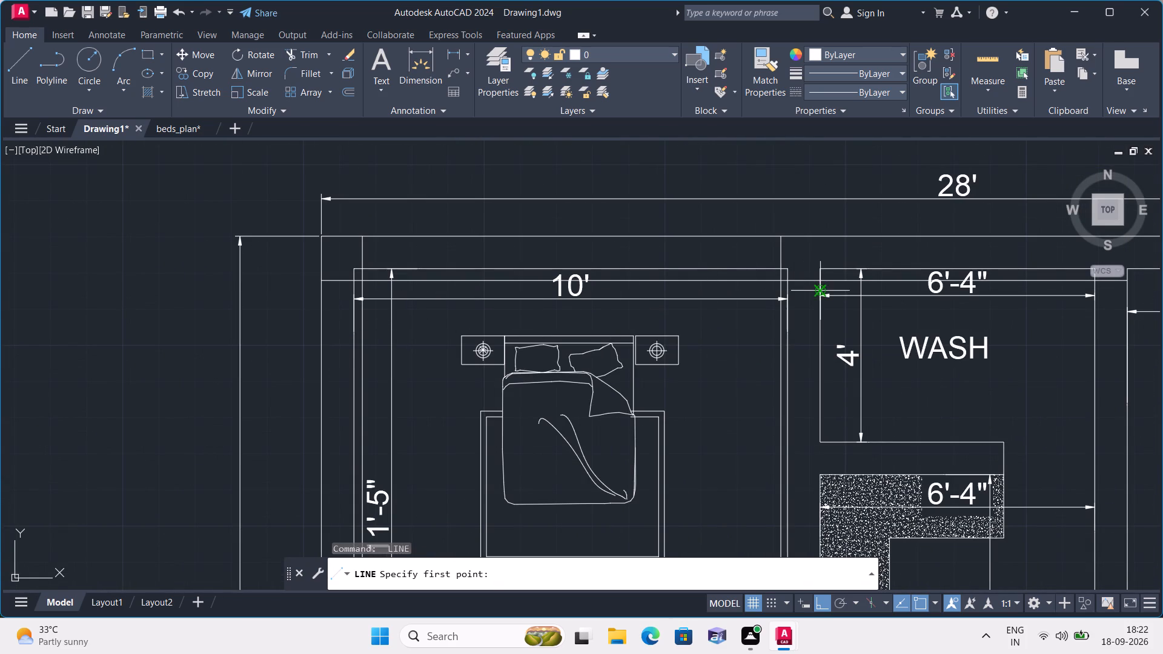
pyautogui.scroll(2, 841, 260)
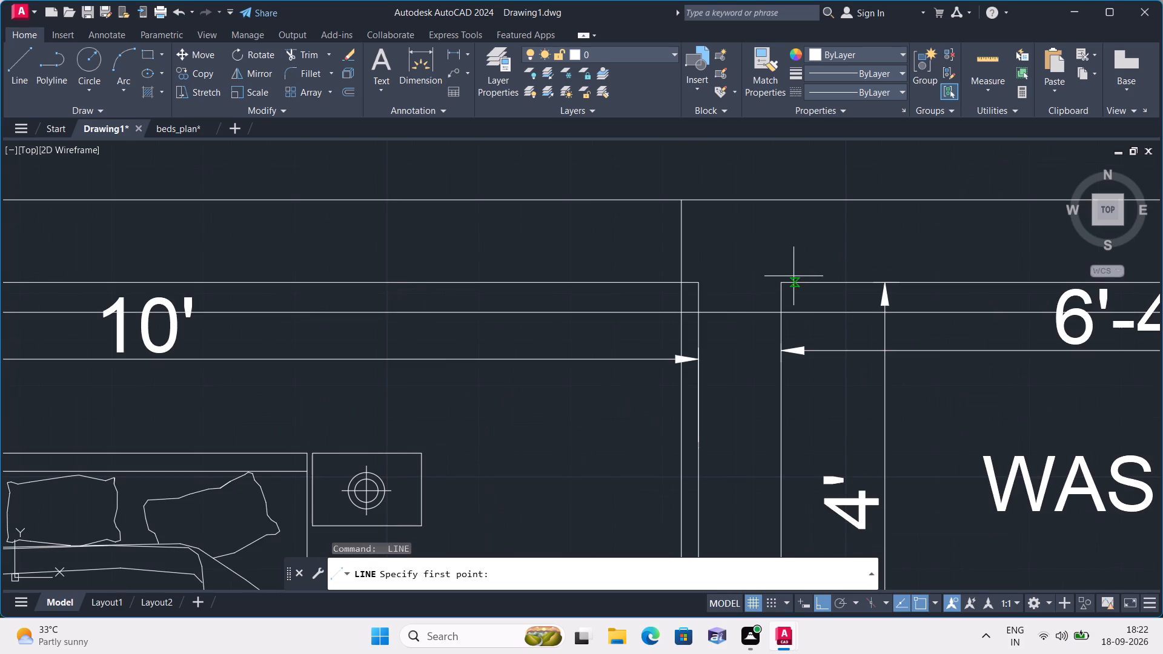
pyautogui.click(782, 283)
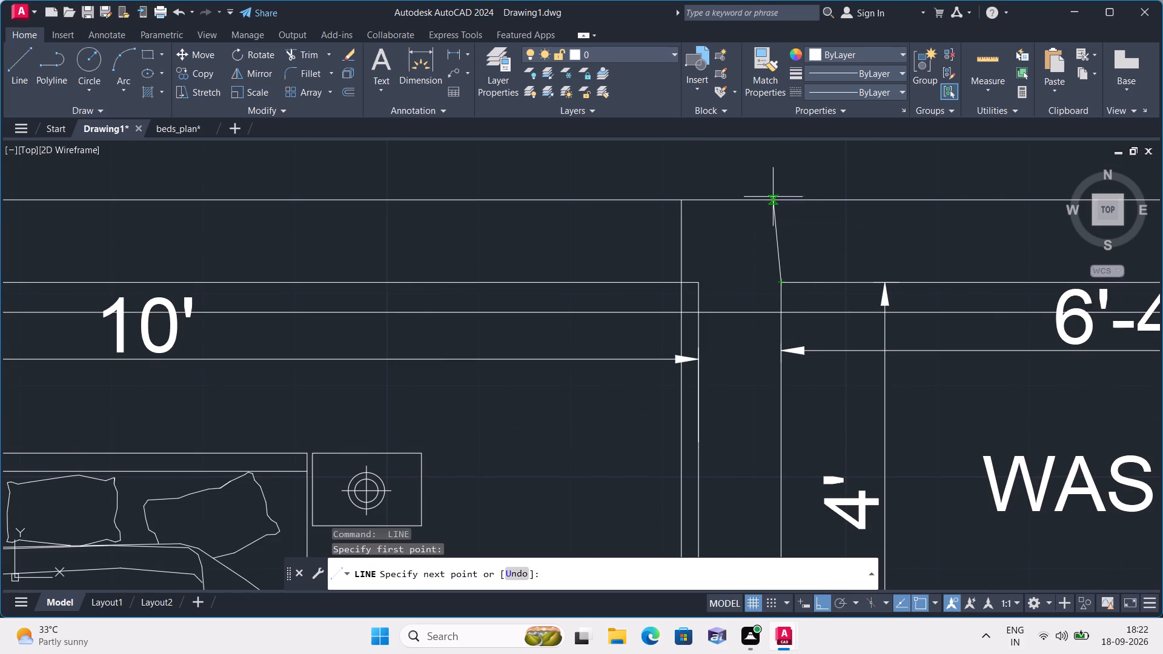
pyautogui.click(777, 202)
pyautogui.press('space')
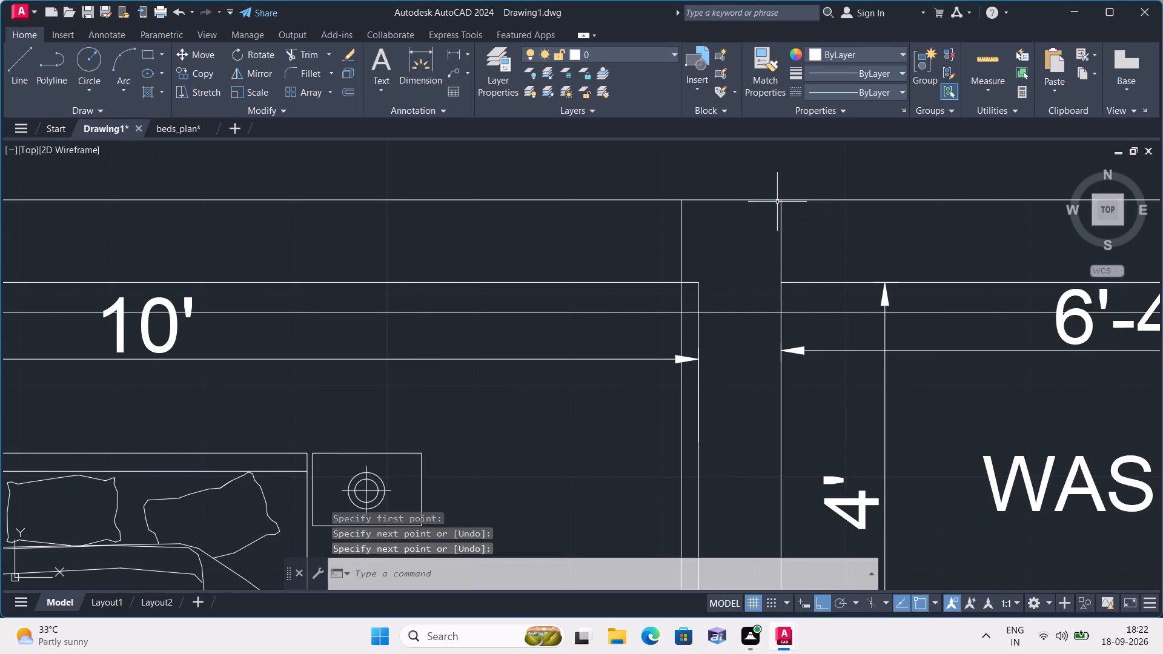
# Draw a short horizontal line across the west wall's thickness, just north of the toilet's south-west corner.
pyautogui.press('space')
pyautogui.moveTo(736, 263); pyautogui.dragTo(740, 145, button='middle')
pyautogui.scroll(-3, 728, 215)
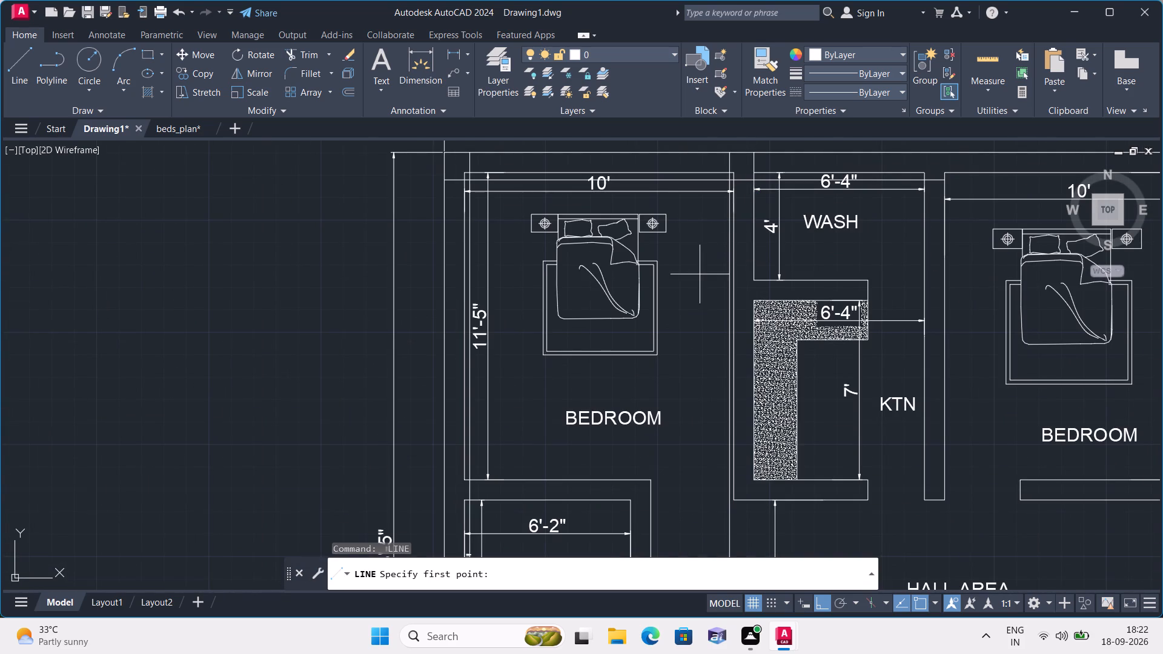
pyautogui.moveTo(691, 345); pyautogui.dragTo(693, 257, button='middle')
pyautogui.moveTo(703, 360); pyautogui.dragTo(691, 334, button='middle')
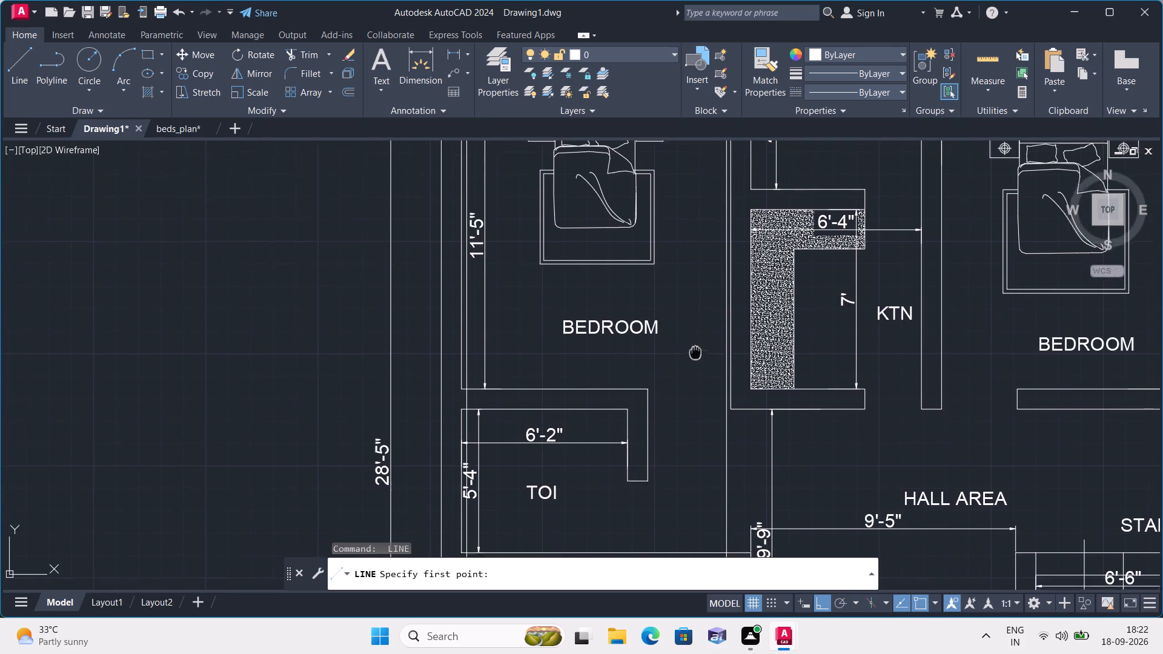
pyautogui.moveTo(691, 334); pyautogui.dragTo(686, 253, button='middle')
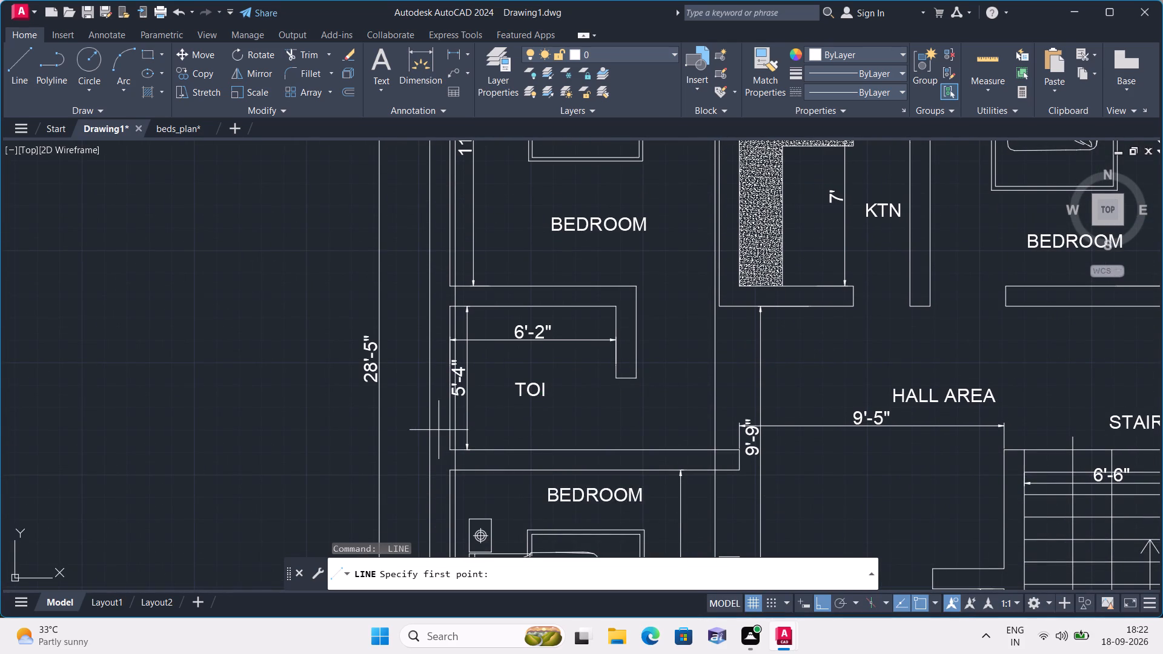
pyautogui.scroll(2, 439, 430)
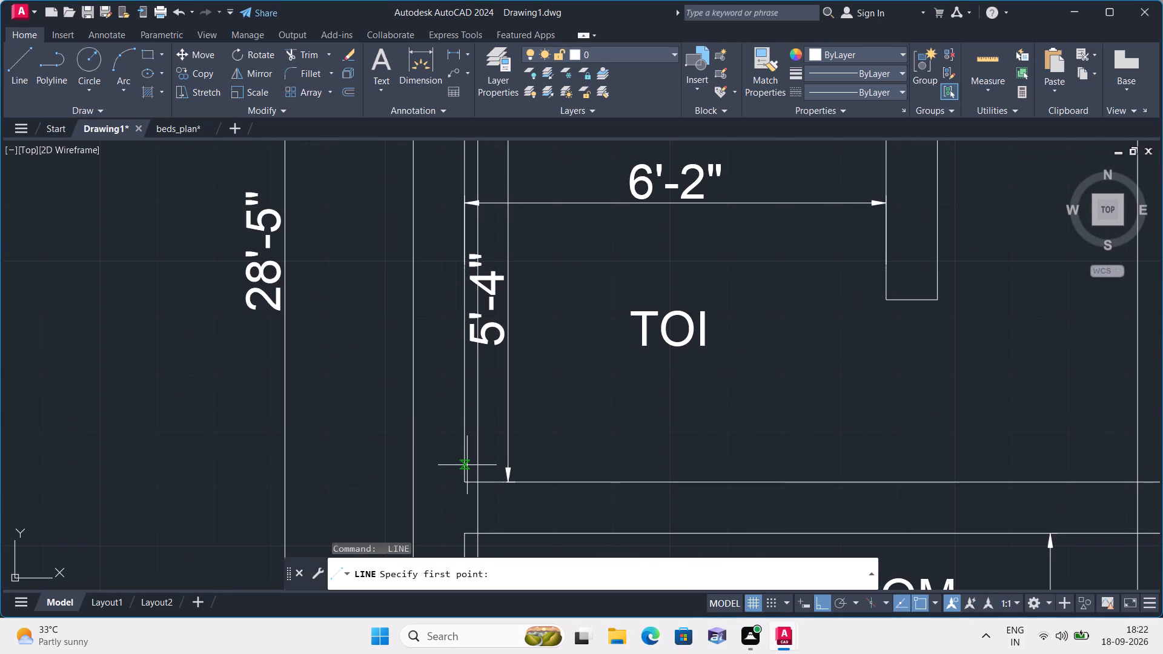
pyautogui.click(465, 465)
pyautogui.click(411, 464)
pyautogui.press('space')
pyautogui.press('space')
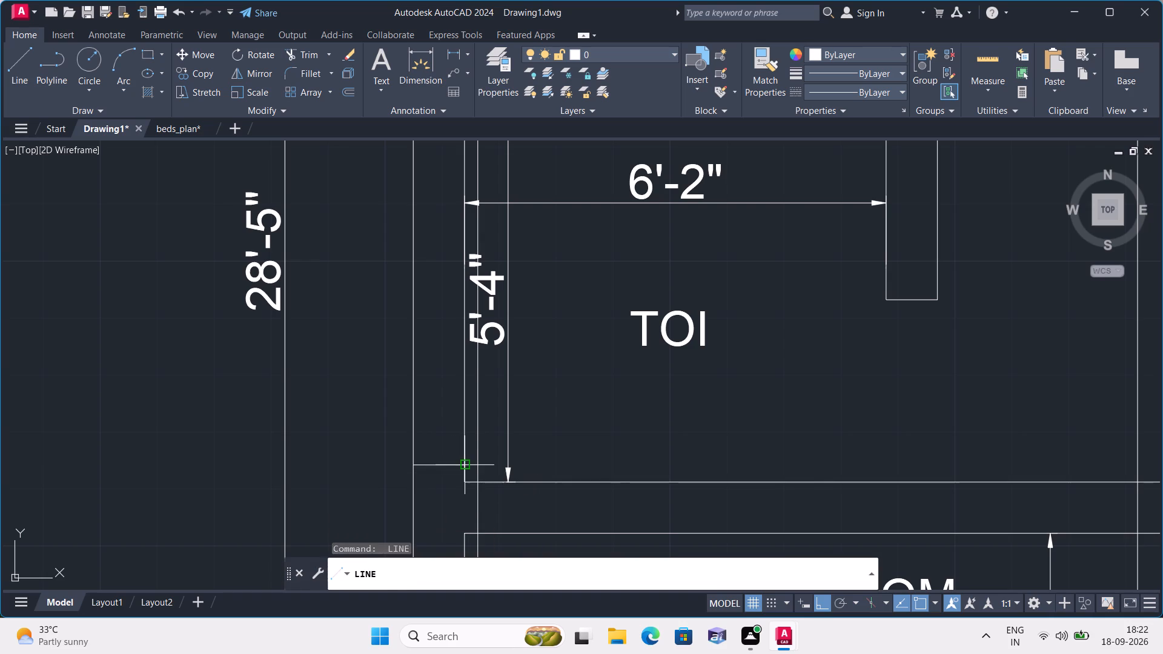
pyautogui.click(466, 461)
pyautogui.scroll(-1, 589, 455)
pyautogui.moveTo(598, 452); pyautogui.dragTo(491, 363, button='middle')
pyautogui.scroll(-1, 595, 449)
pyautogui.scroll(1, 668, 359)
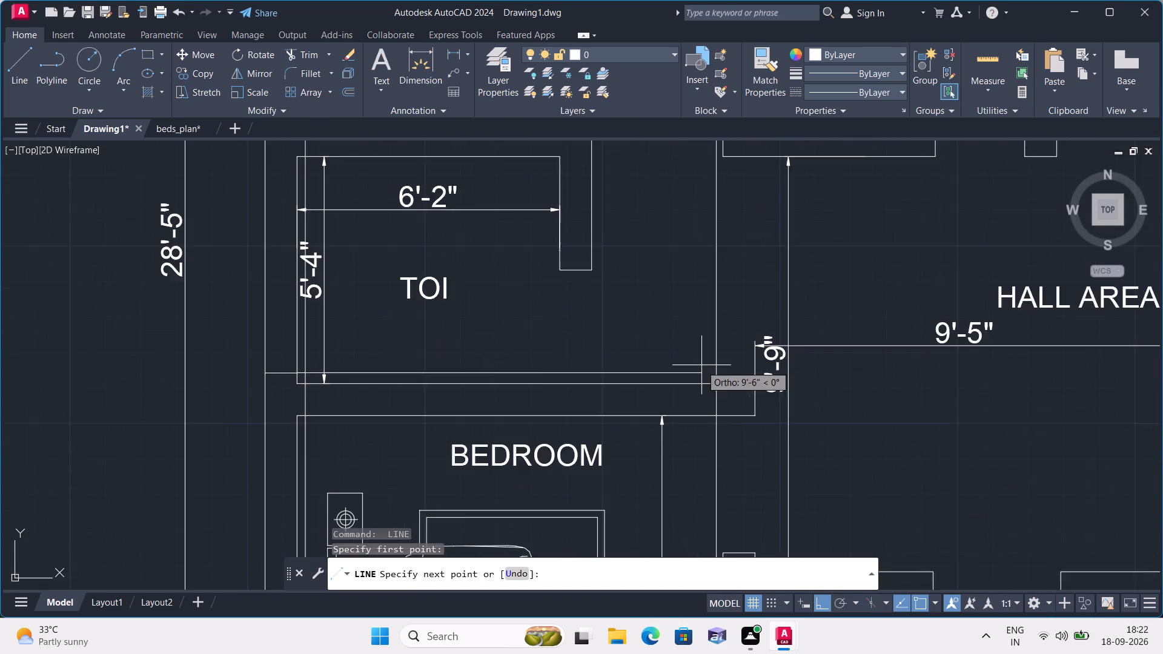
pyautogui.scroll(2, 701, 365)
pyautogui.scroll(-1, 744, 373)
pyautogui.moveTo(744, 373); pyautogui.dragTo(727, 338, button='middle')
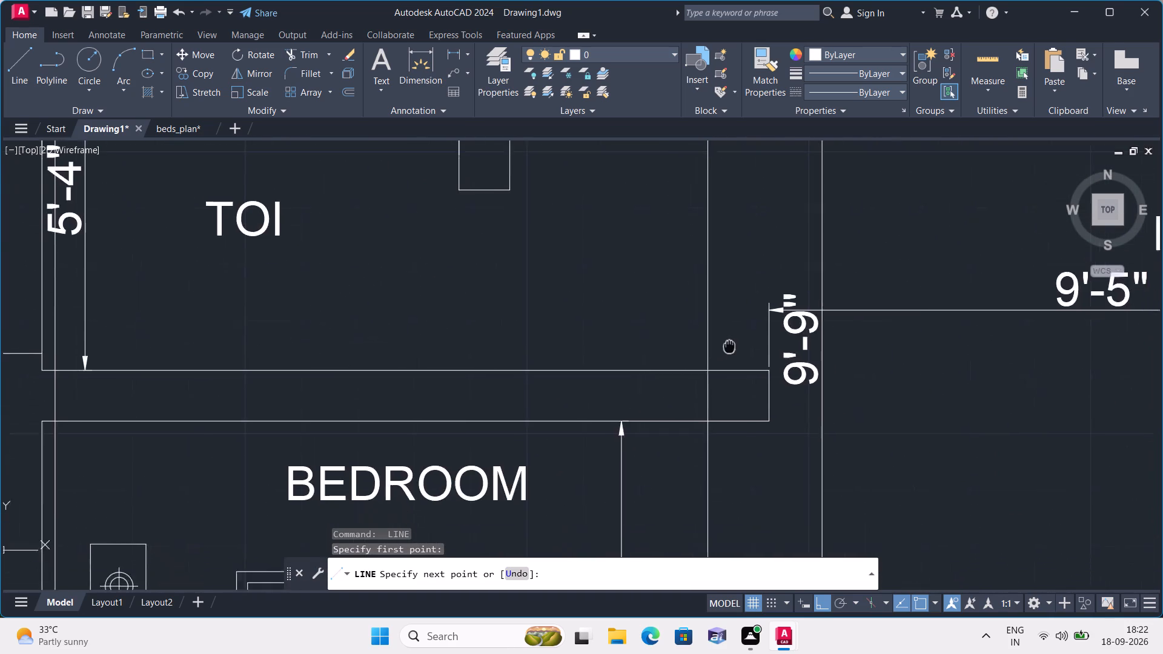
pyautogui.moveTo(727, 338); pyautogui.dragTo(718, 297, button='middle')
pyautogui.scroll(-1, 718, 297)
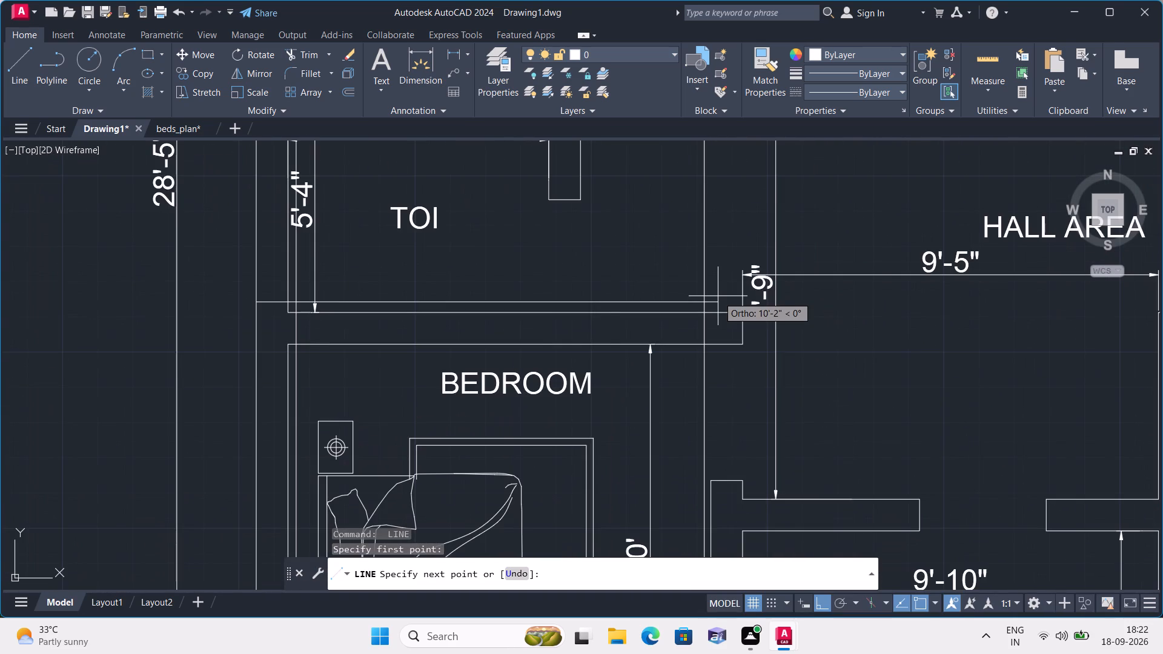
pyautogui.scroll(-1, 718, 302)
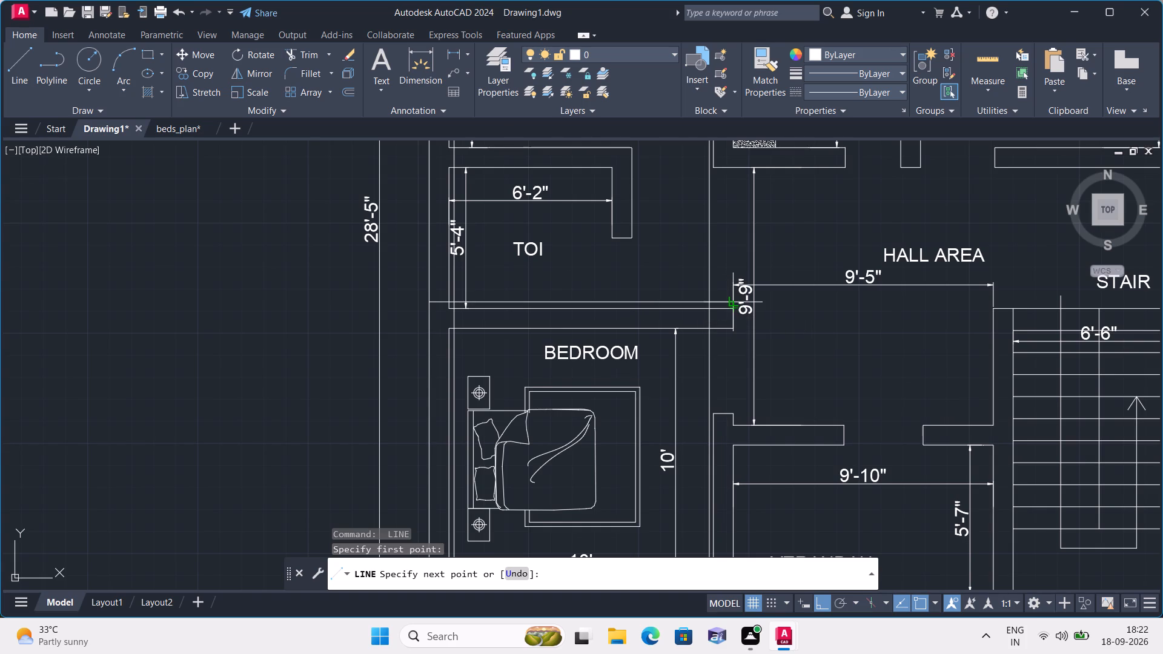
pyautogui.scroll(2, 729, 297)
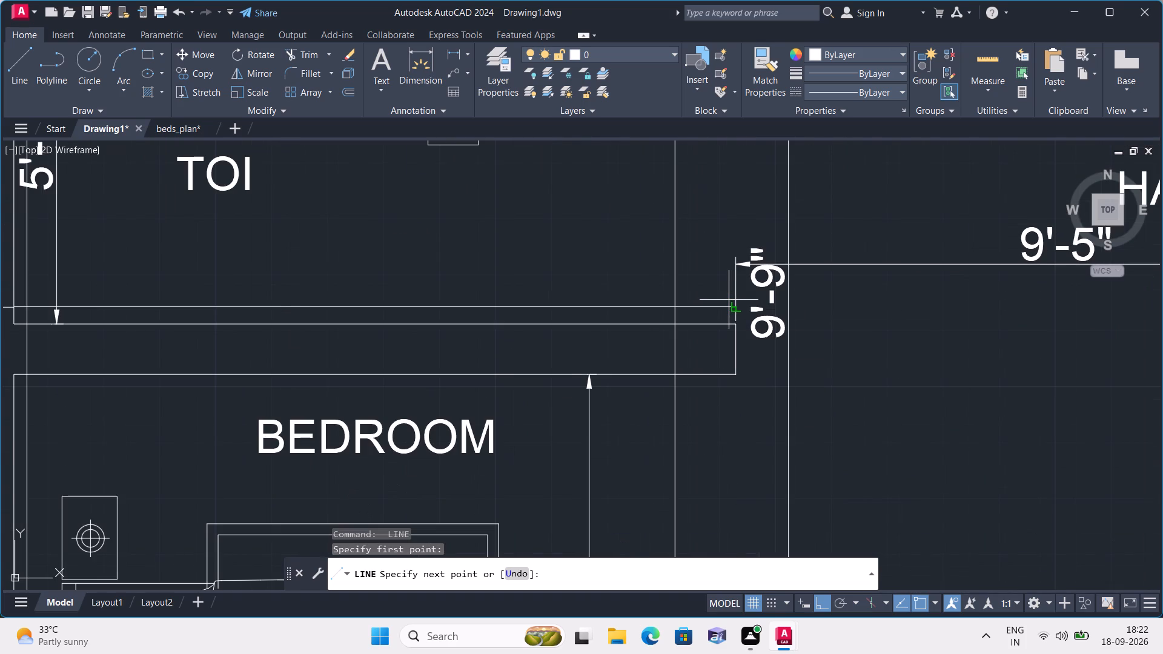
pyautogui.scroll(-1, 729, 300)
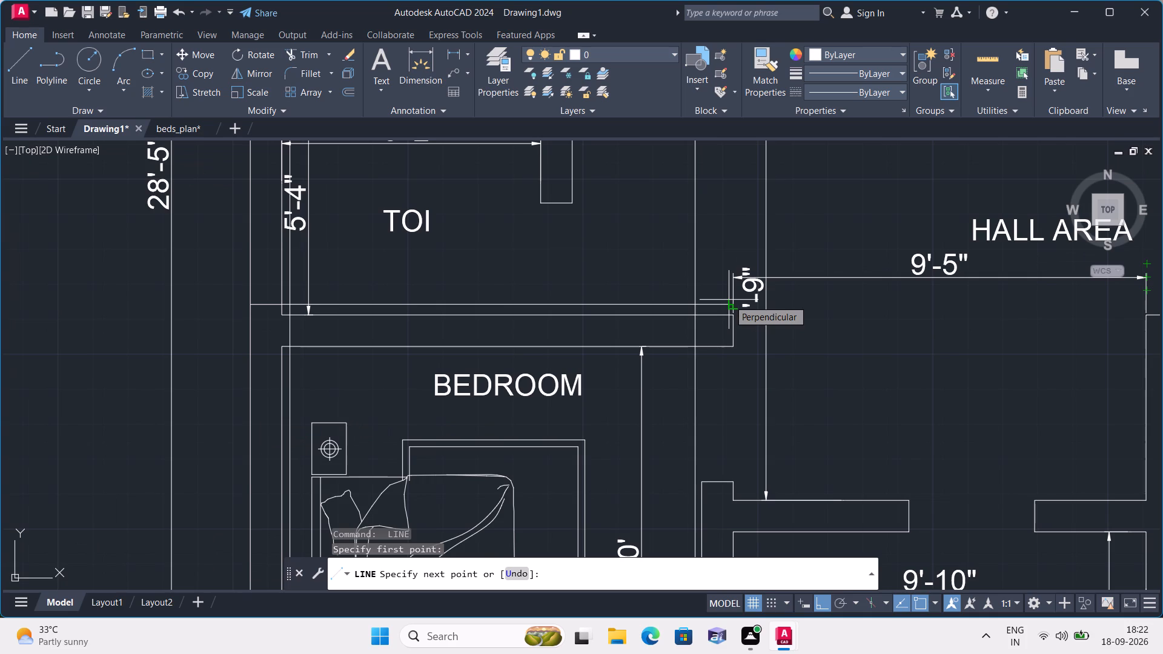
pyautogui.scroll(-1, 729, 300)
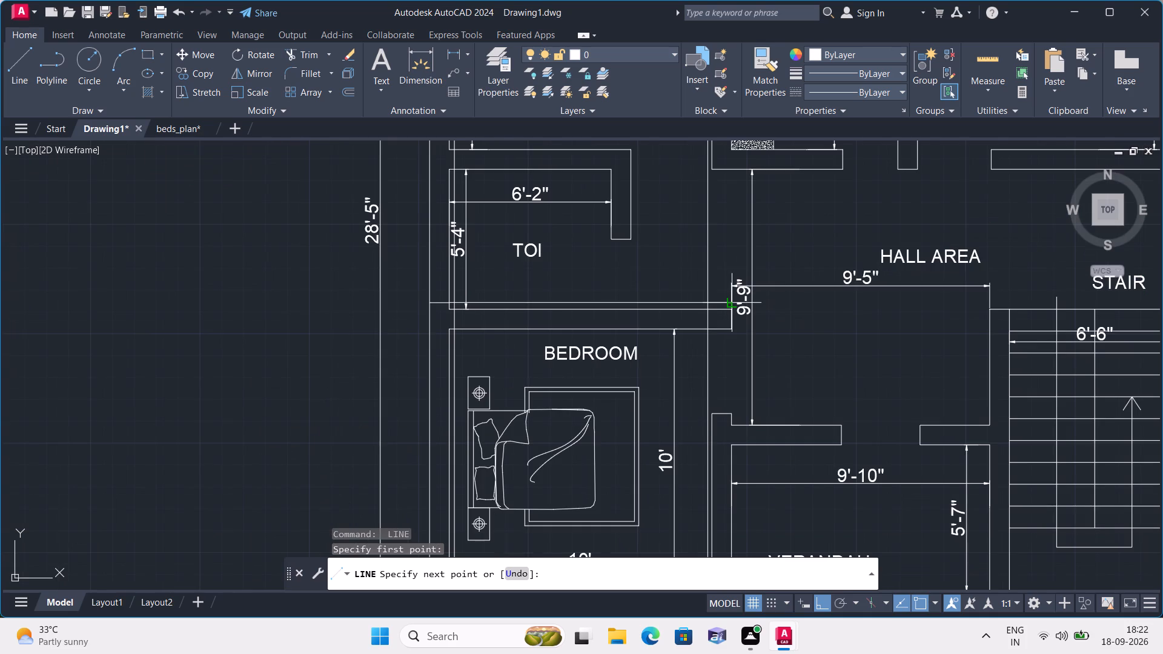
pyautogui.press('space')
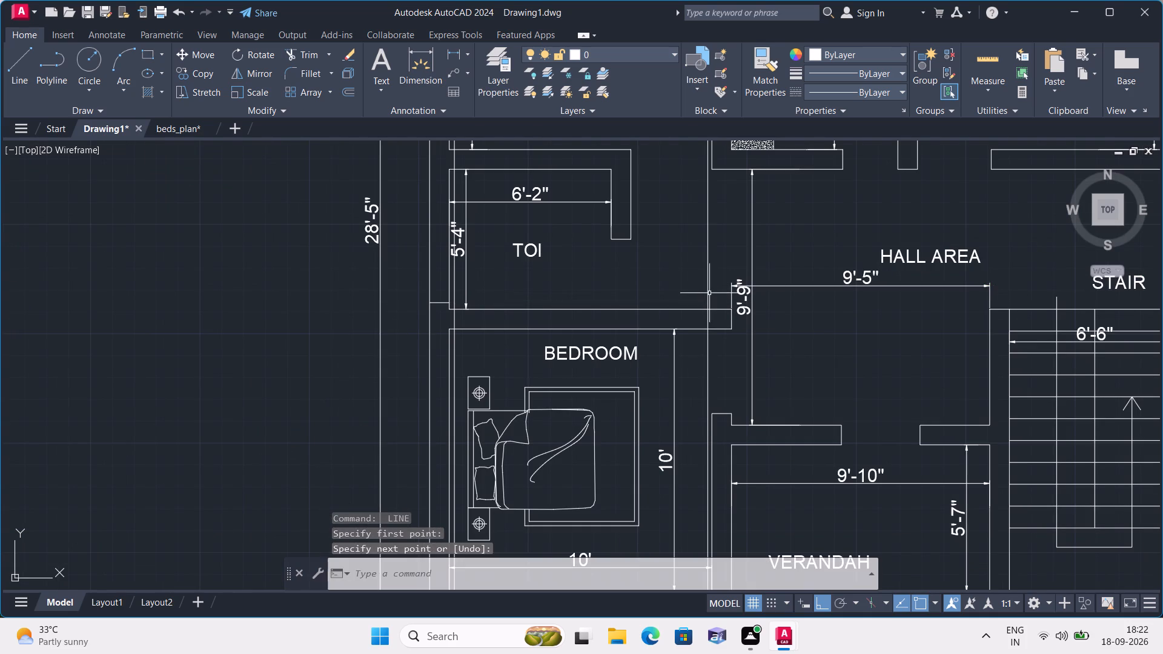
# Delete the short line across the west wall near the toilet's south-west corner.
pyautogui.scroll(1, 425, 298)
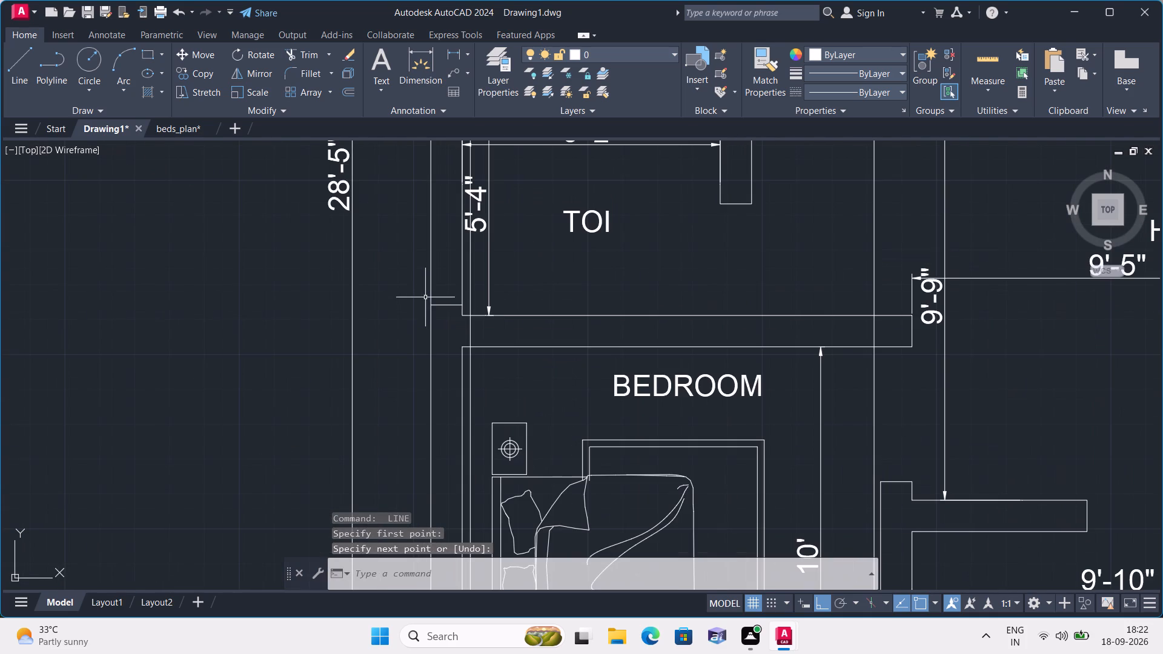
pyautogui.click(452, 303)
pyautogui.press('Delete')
# Fill the column square at the plan's north-west corner, including its small inner corner piece, with a solid hatch coloured 0,0,0.
pyautogui.scroll(-1, 452, 306)
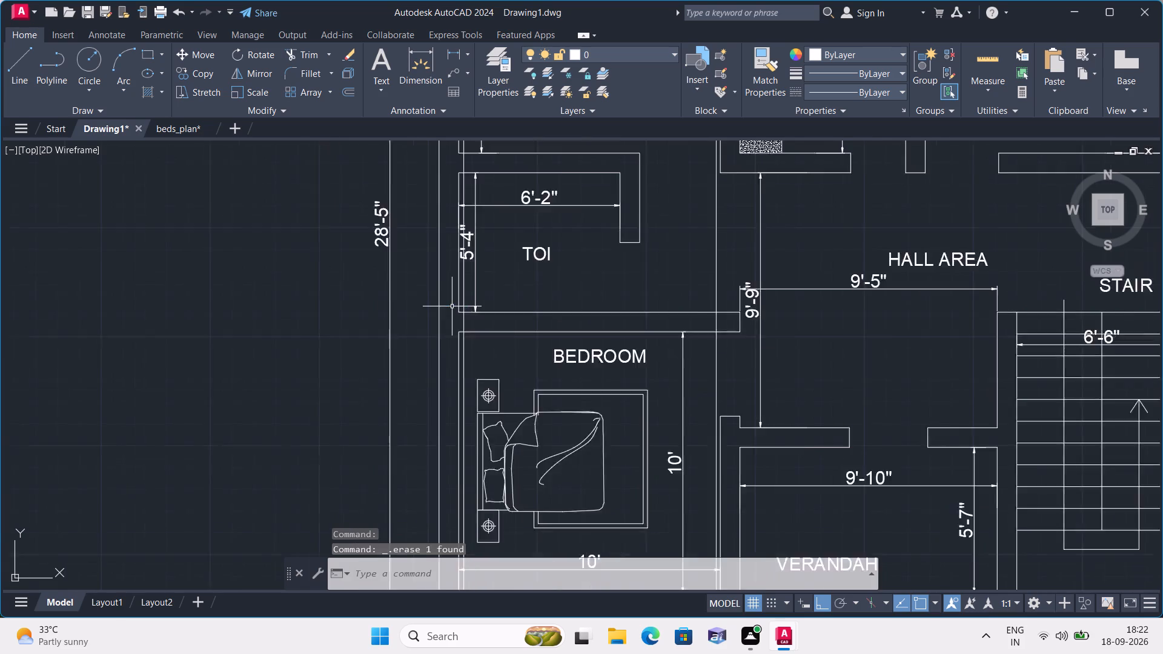
pyautogui.scroll(-1, 452, 306)
pyautogui.moveTo(475, 277); pyautogui.dragTo(501, 410, button='middle')
pyautogui.press('h')
pyautogui.press('space')
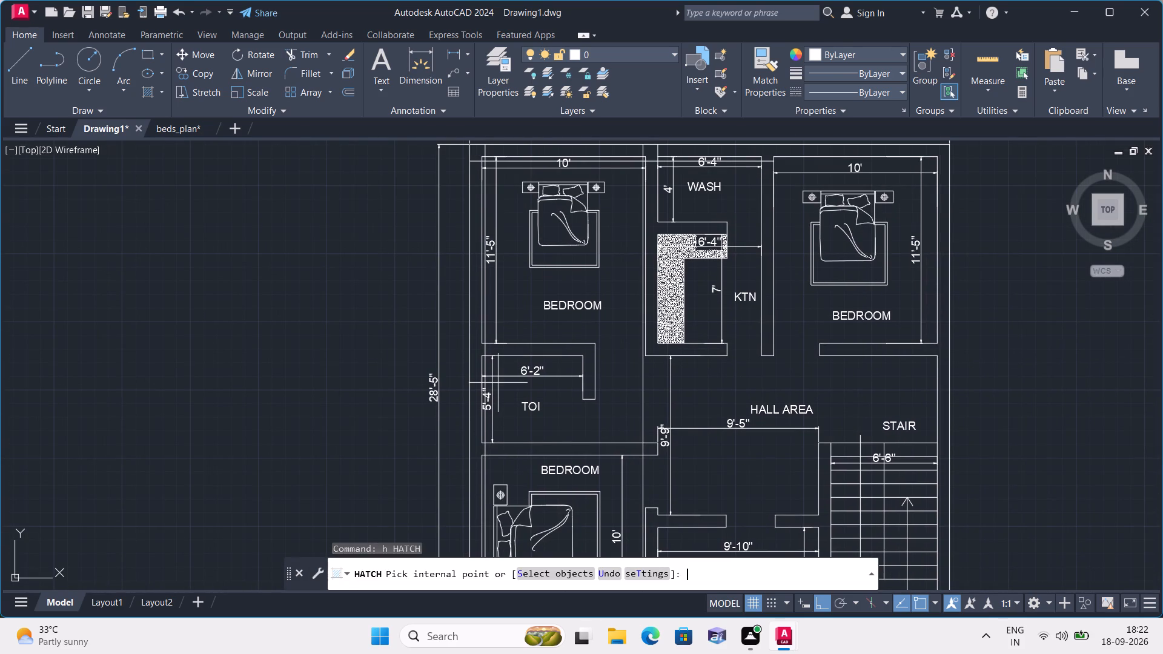
pyautogui.click(438, 66)
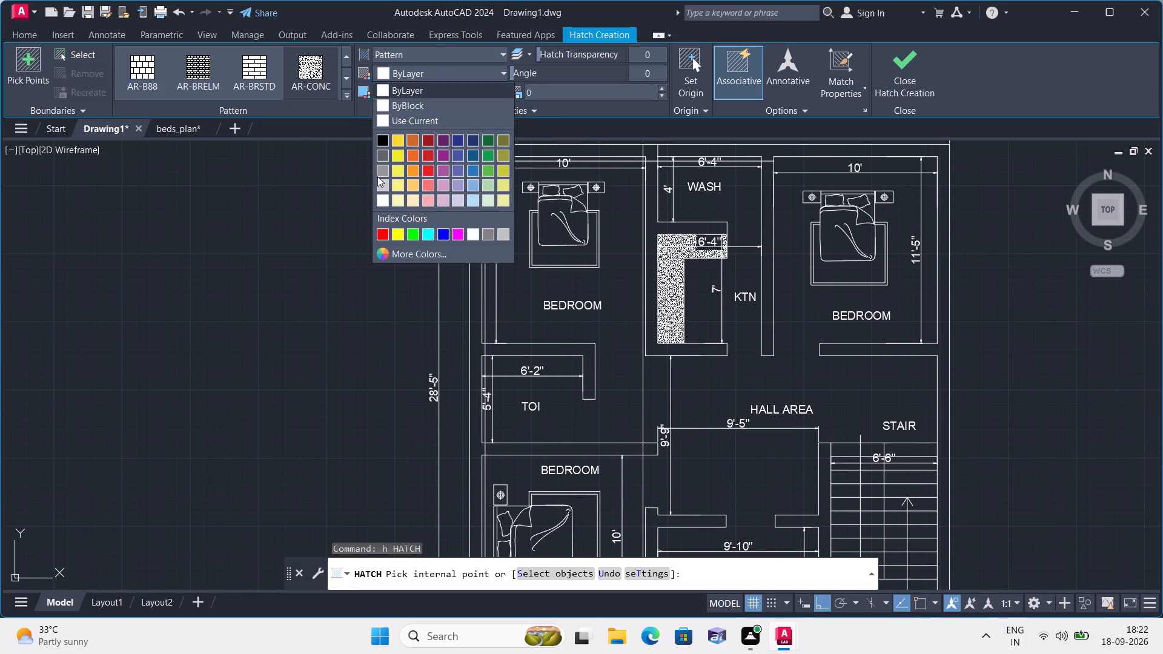
pyautogui.click(380, 140)
pyautogui.moveTo(371, 237); pyautogui.dragTo(374, 245, button='middle')
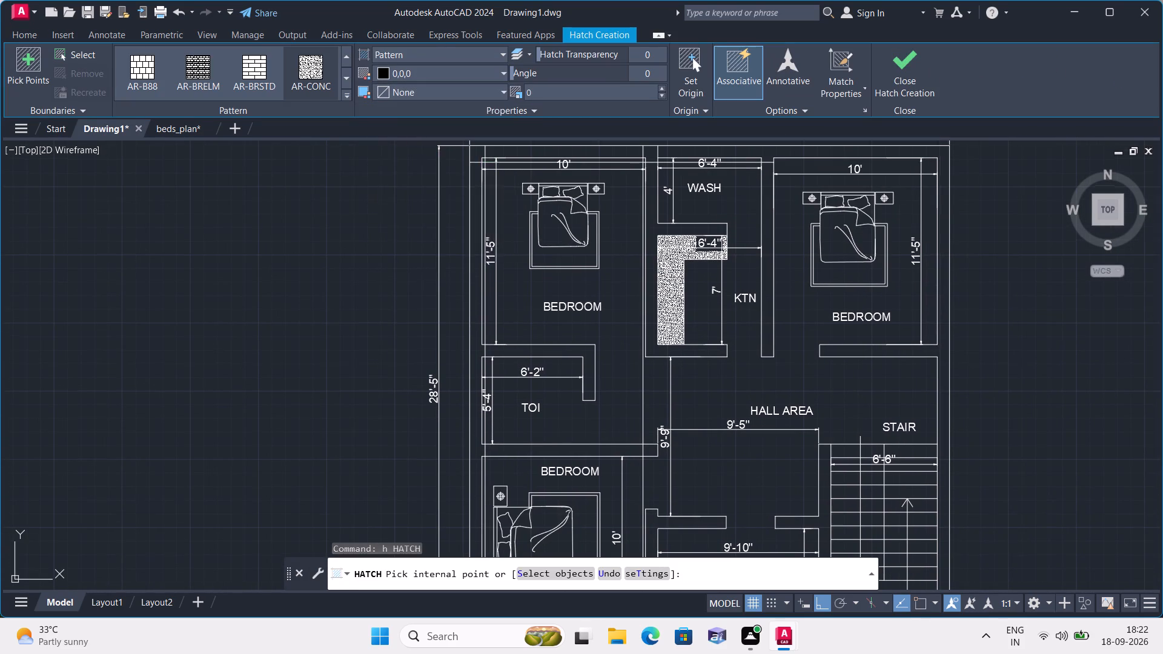
pyautogui.moveTo(374, 245); pyautogui.dragTo(419, 492, button='middle')
pyautogui.scroll(3, 545, 414)
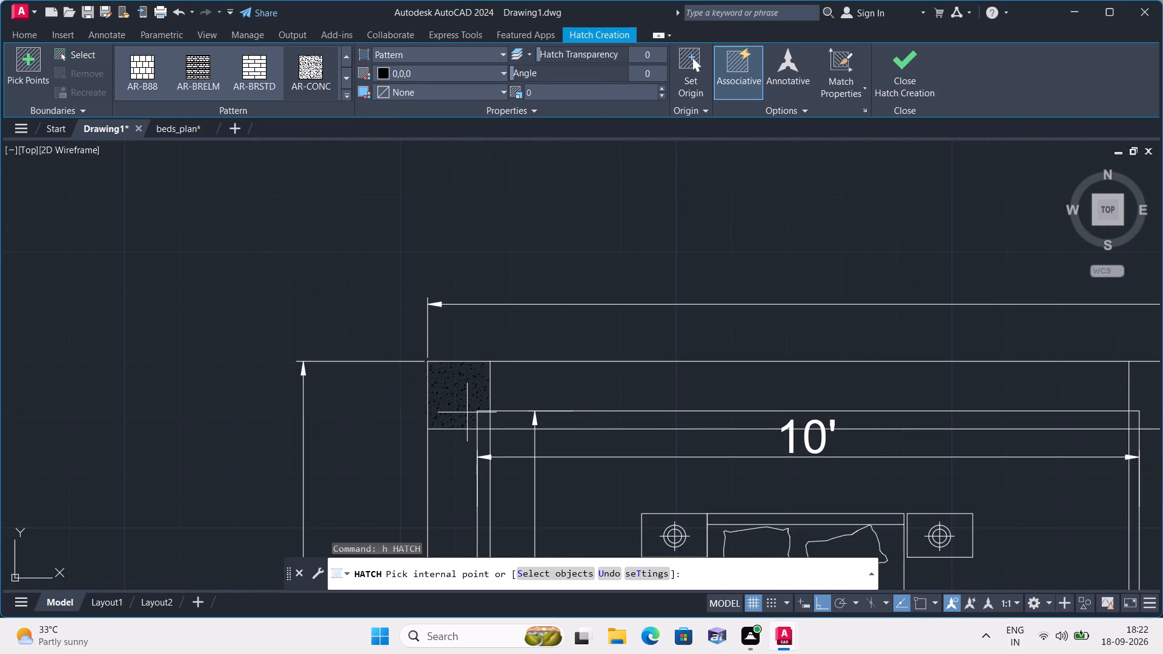
pyautogui.click(409, 56)
pyautogui.moveTo(408, 70); pyautogui.dragTo(411, 76)
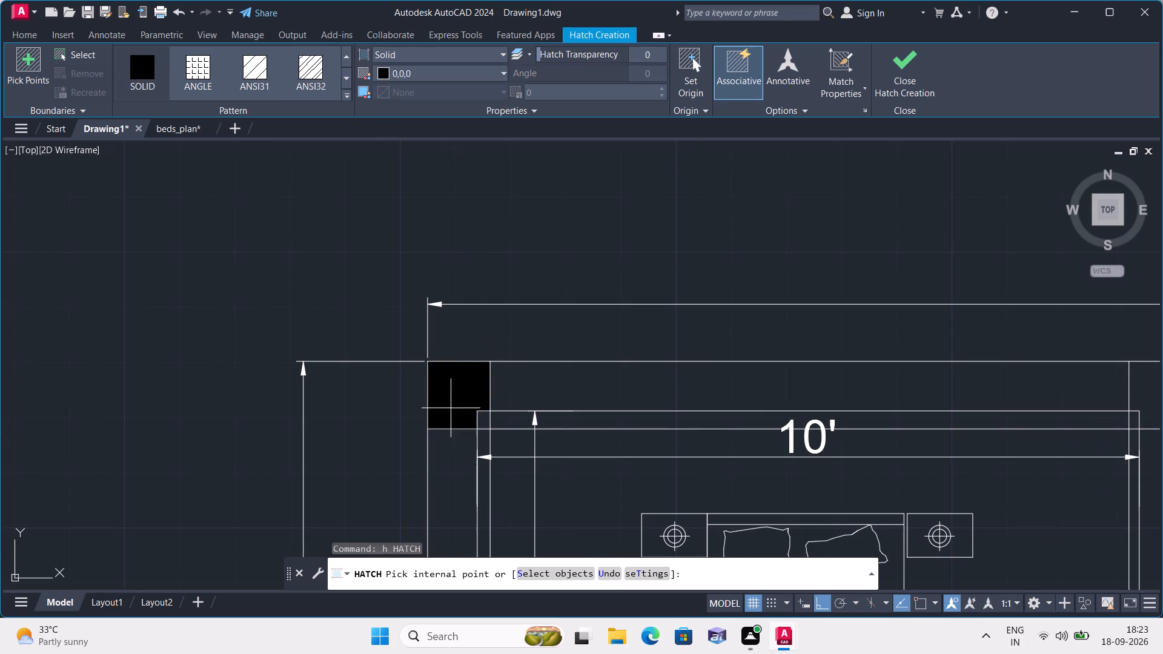
pyautogui.click(452, 406)
pyautogui.scroll(2, 464, 415)
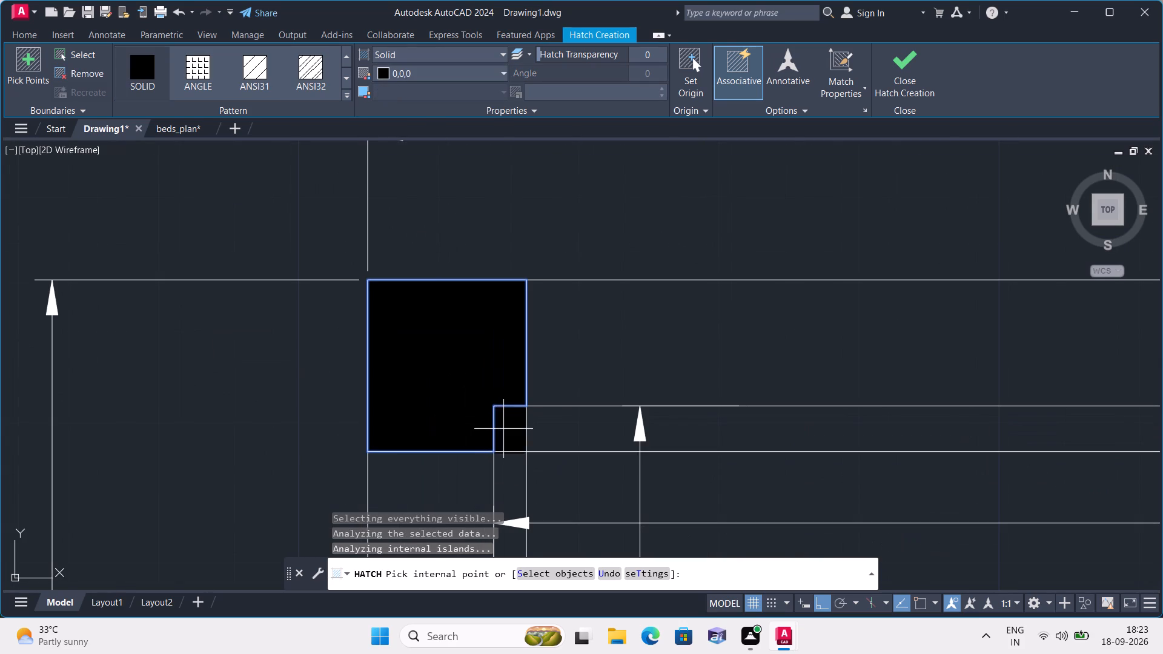
pyautogui.click(503, 429)
# Fill both parts of the north-wall column between the north-west bedroom and the wash area with the same solid black hatch.
pyautogui.scroll(-2, 492, 393)
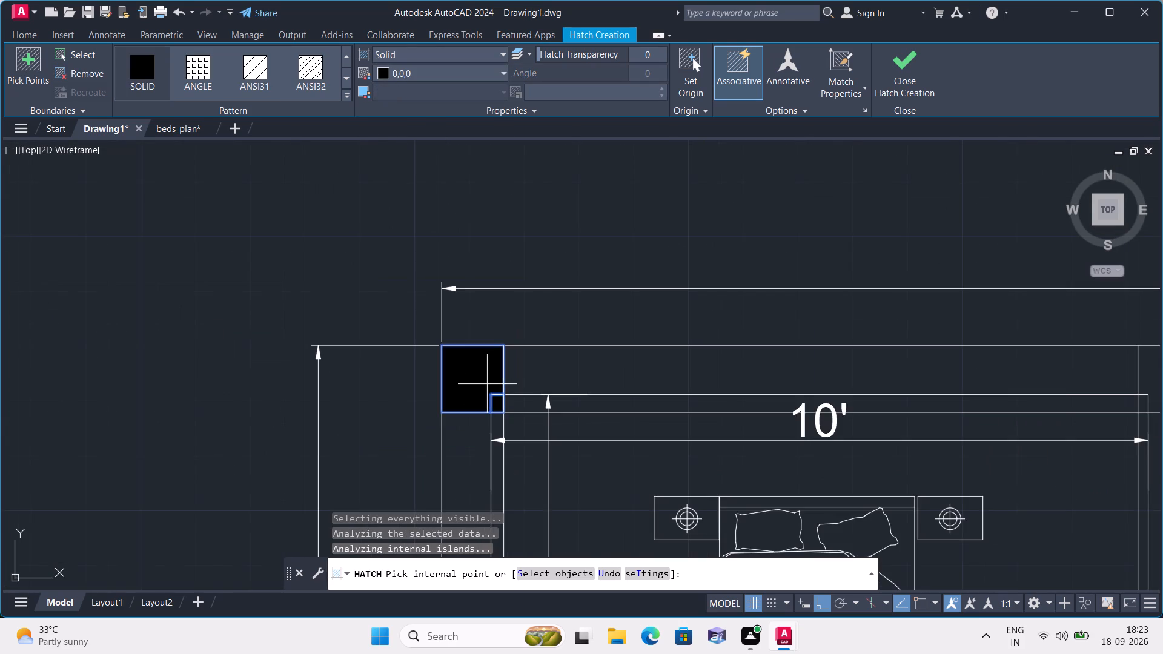
pyautogui.scroll(-1, 545, 370)
pyautogui.scroll(4, 907, 383)
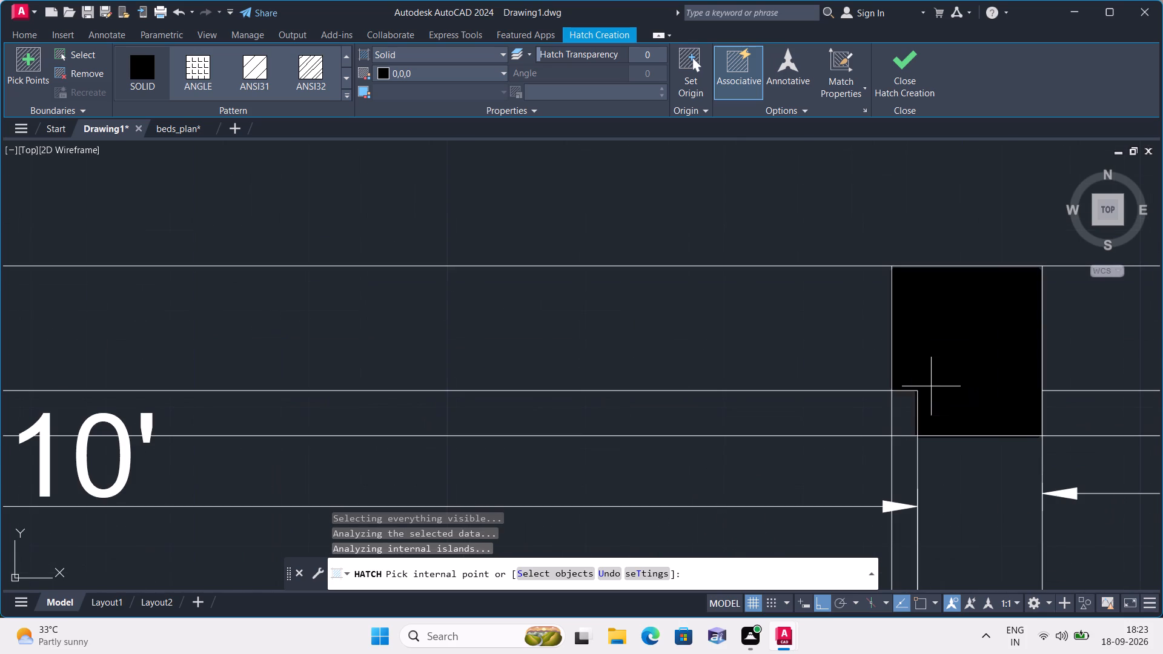
pyautogui.click(924, 392)
pyautogui.click(906, 417)
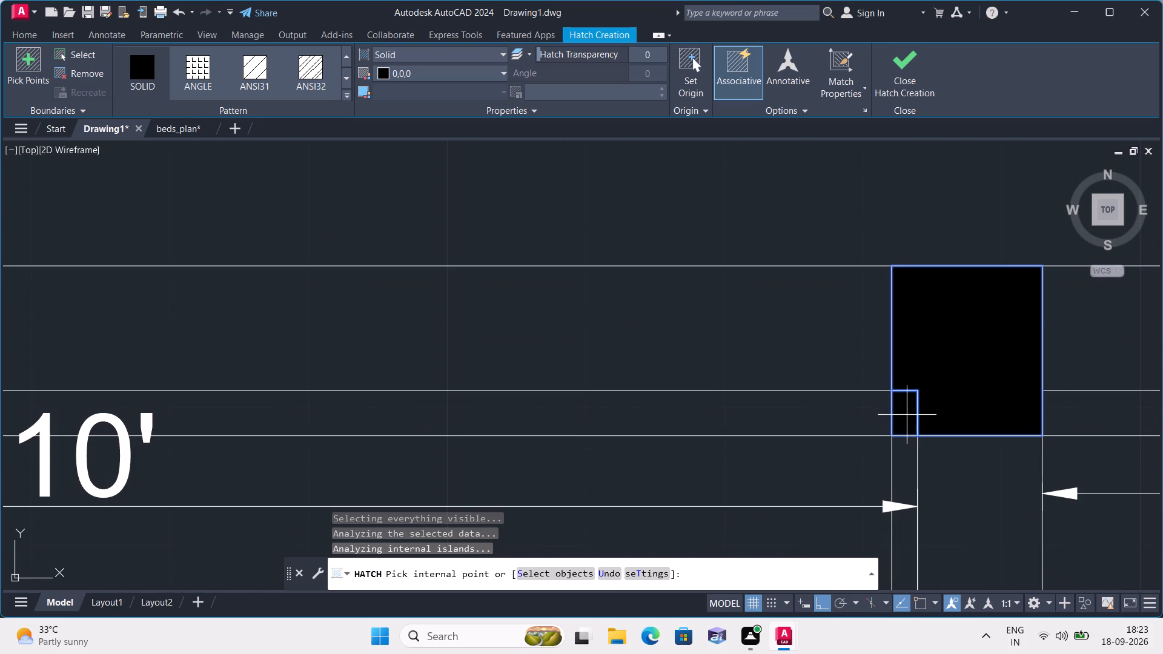
pyautogui.scroll(-3, 907, 414)
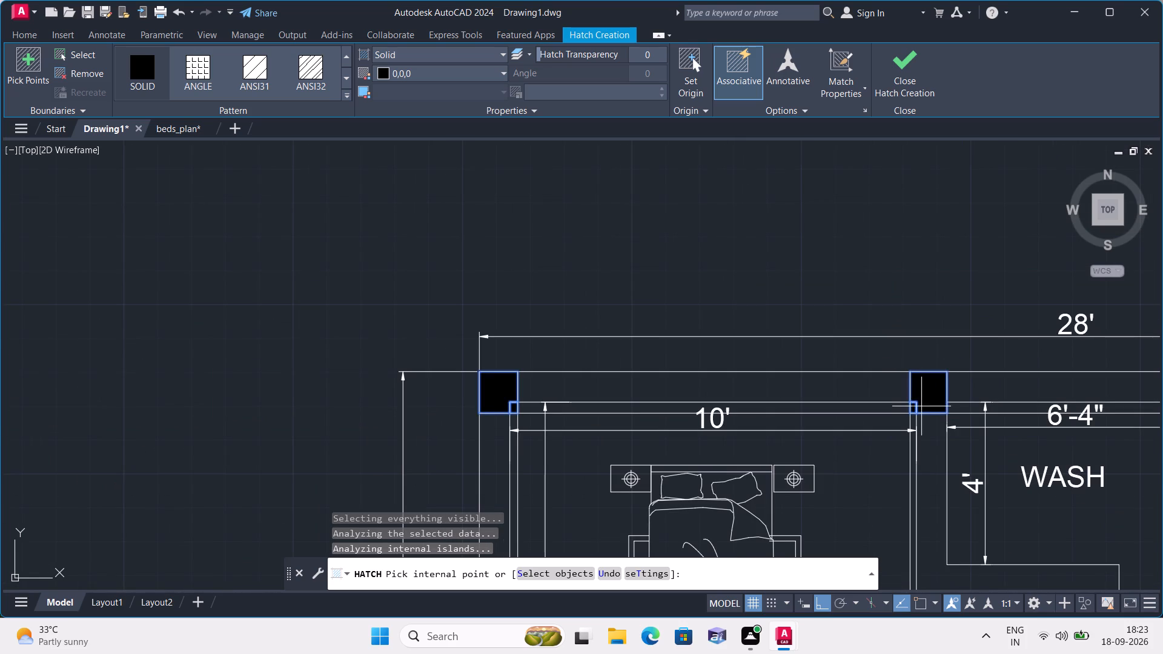
pyautogui.moveTo(921, 406); pyautogui.dragTo(891, 234, button='middle')
pyautogui.scroll(-1, 891, 234)
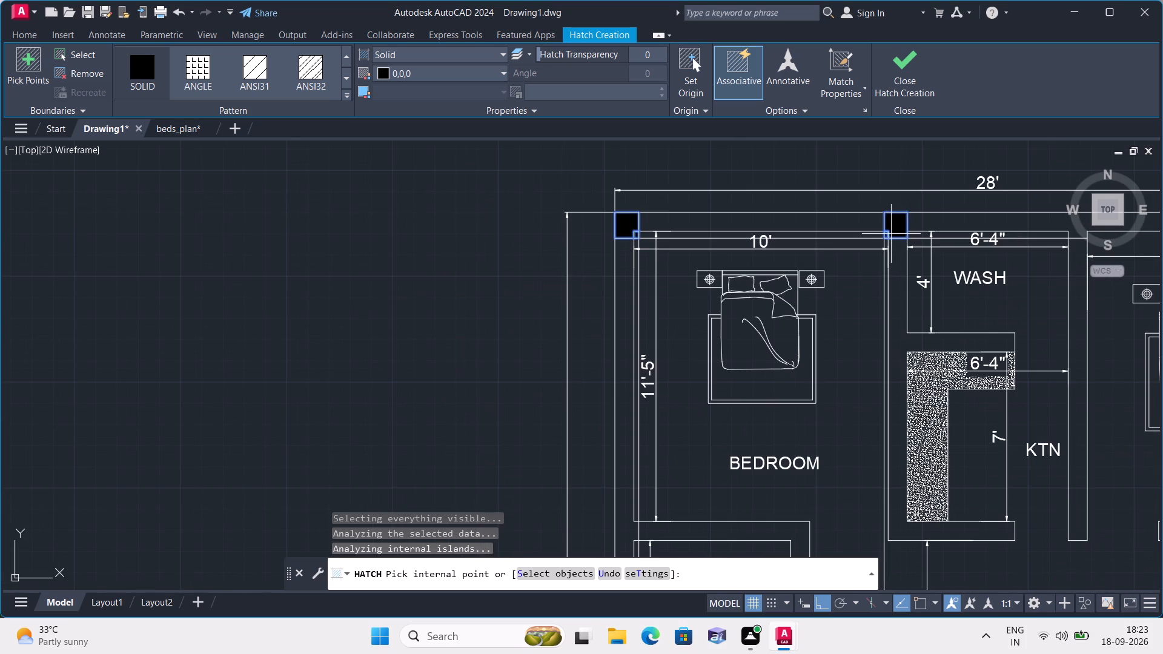
pyautogui.press('Escape')
# Draw a short horizontal line from the vertical guide line across the west wall's thickness, just north of the toilet's north wall.
pyautogui.scroll(2, 880, 251)
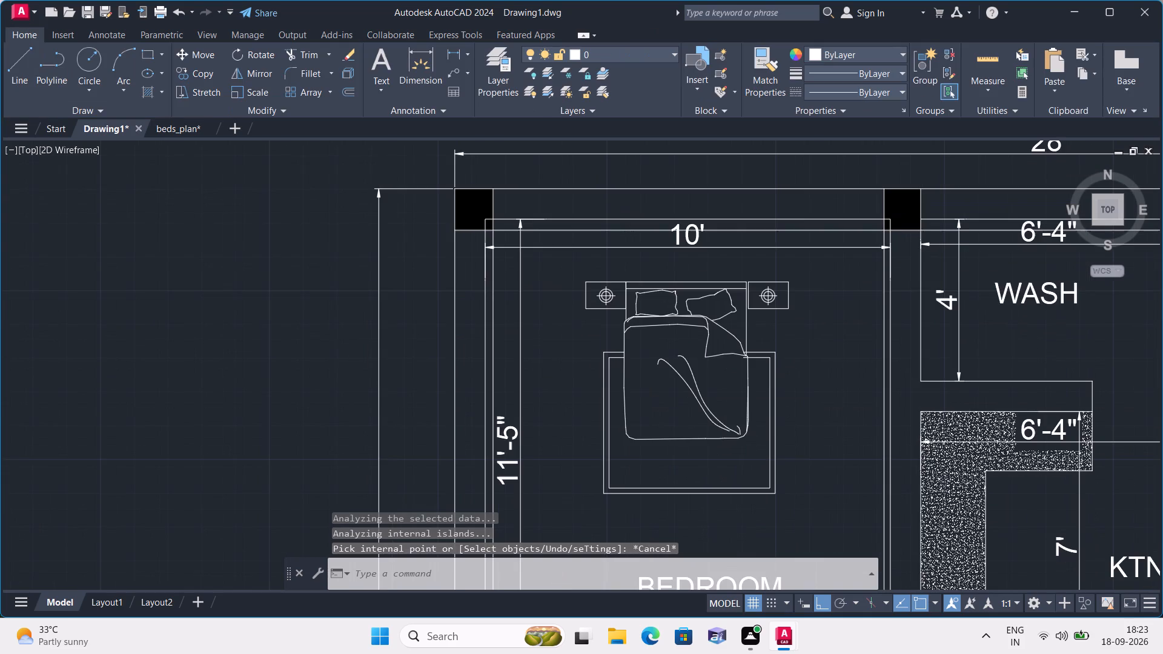
pyautogui.moveTo(880, 251); pyautogui.dragTo(898, 190, button='middle')
pyautogui.scroll(-1, 880, 251)
pyautogui.scroll(-1, 898, 190)
pyautogui.moveTo(873, 244); pyautogui.dragTo(880, 190, button='middle')
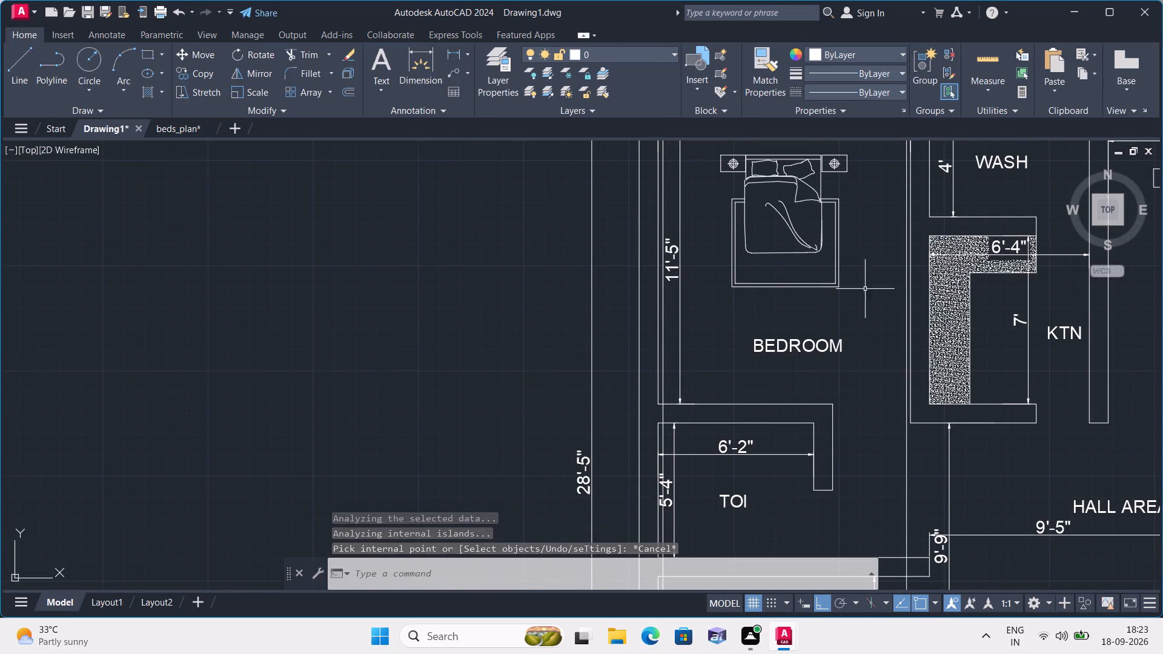
pyautogui.moveTo(858, 319); pyautogui.dragTo(858, 199, button='middle')
pyautogui.scroll(1, 858, 199)
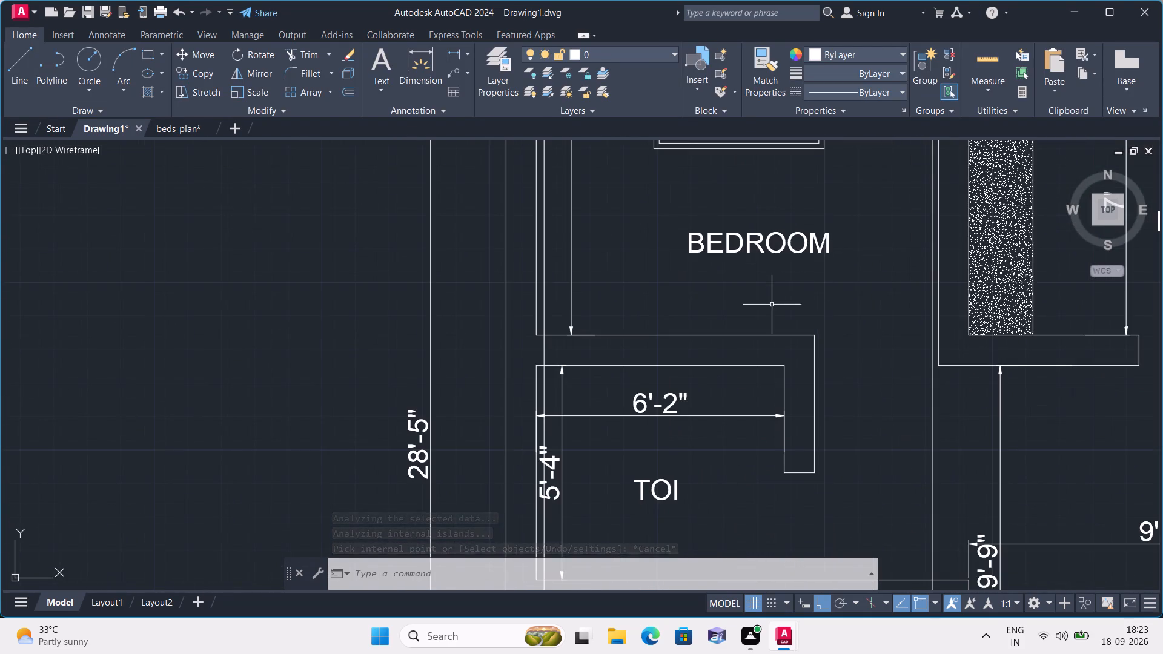
pyautogui.scroll(-1, 813, 301)
pyautogui.write('l')
pyautogui.press('space')
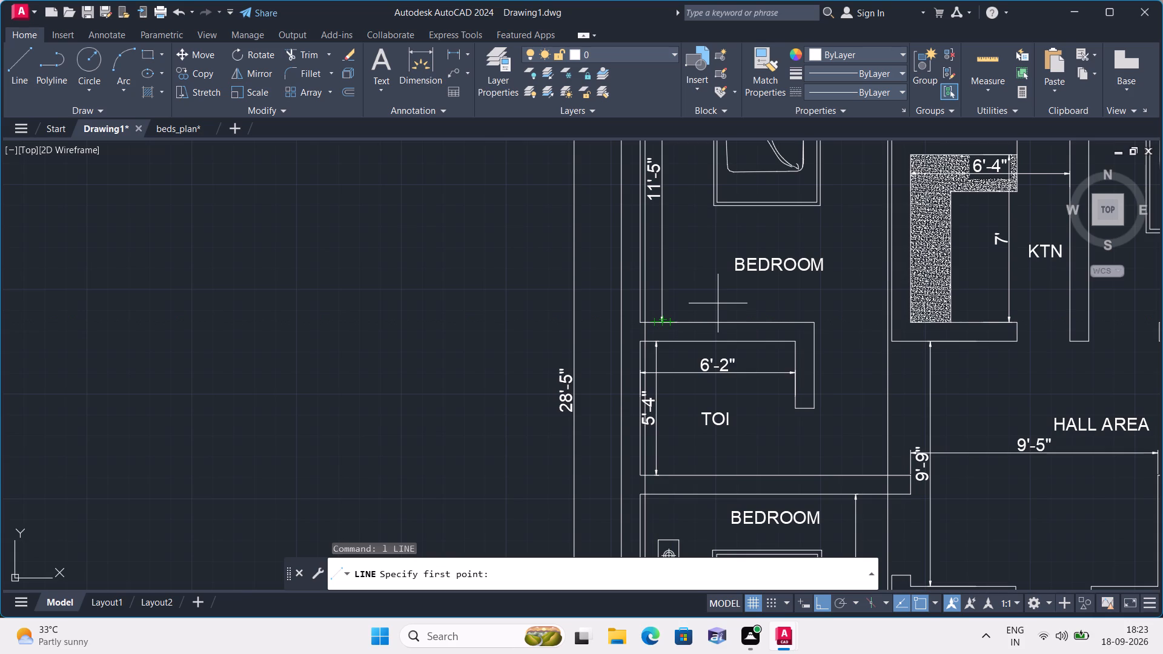
pyautogui.scroll(3, 629, 309)
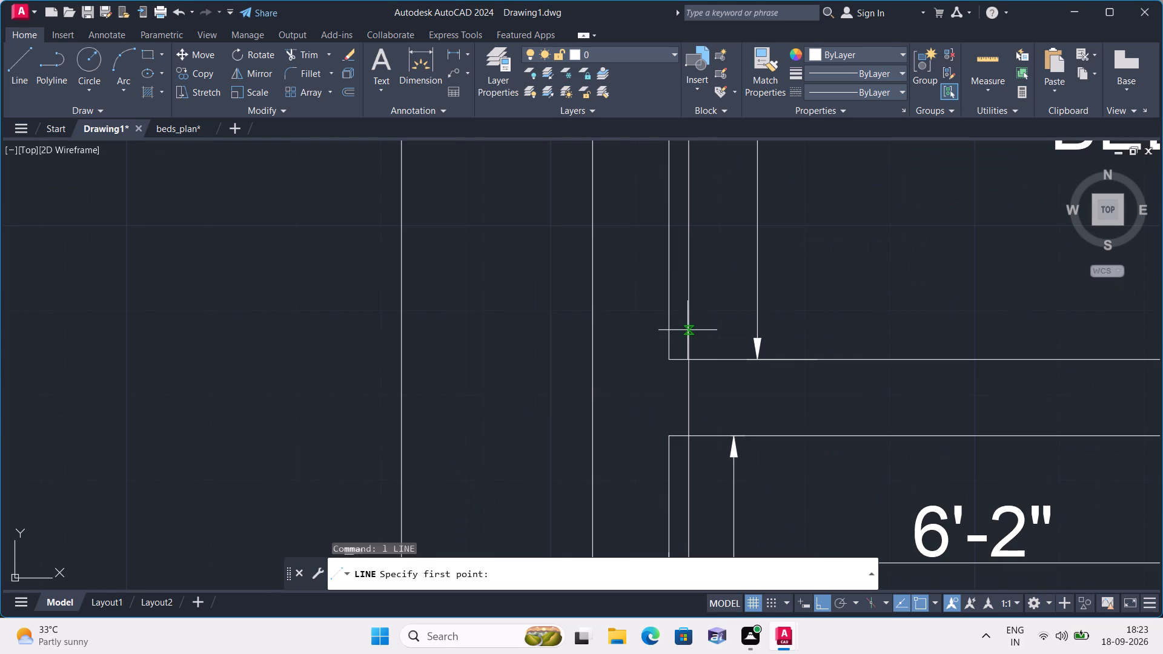
pyautogui.click(688, 340)
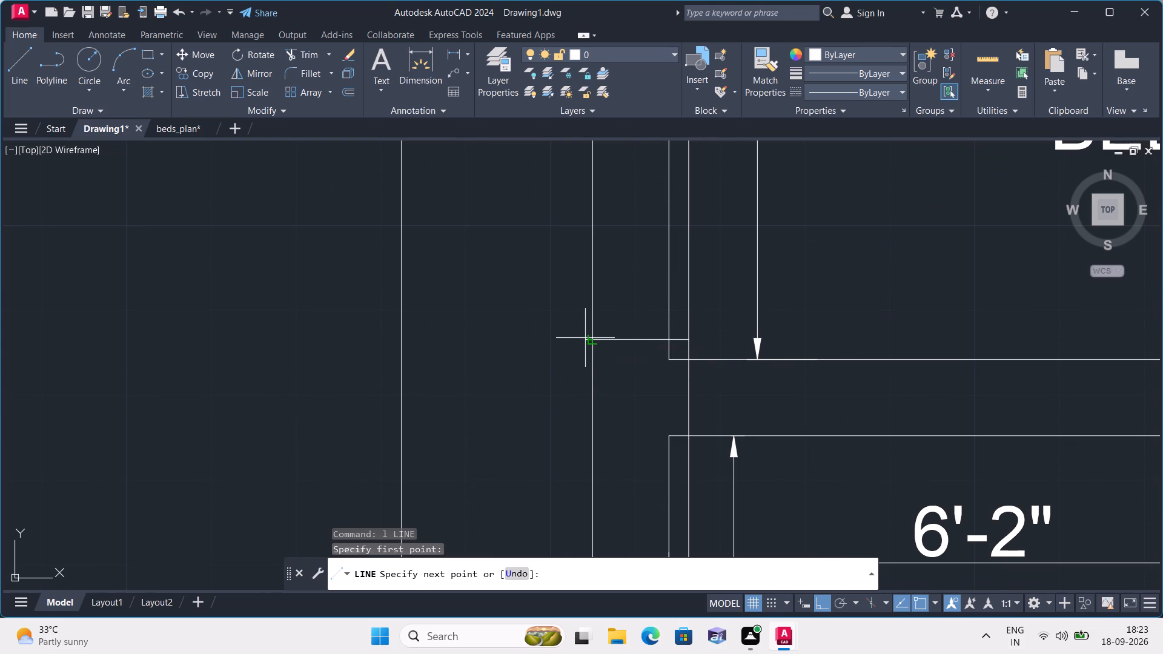
pyautogui.click(598, 340)
pyautogui.press('space')
# Draw a short horizontal line from the toilet's inner north-west corner to the outer west wall line.
pyautogui.press('space')
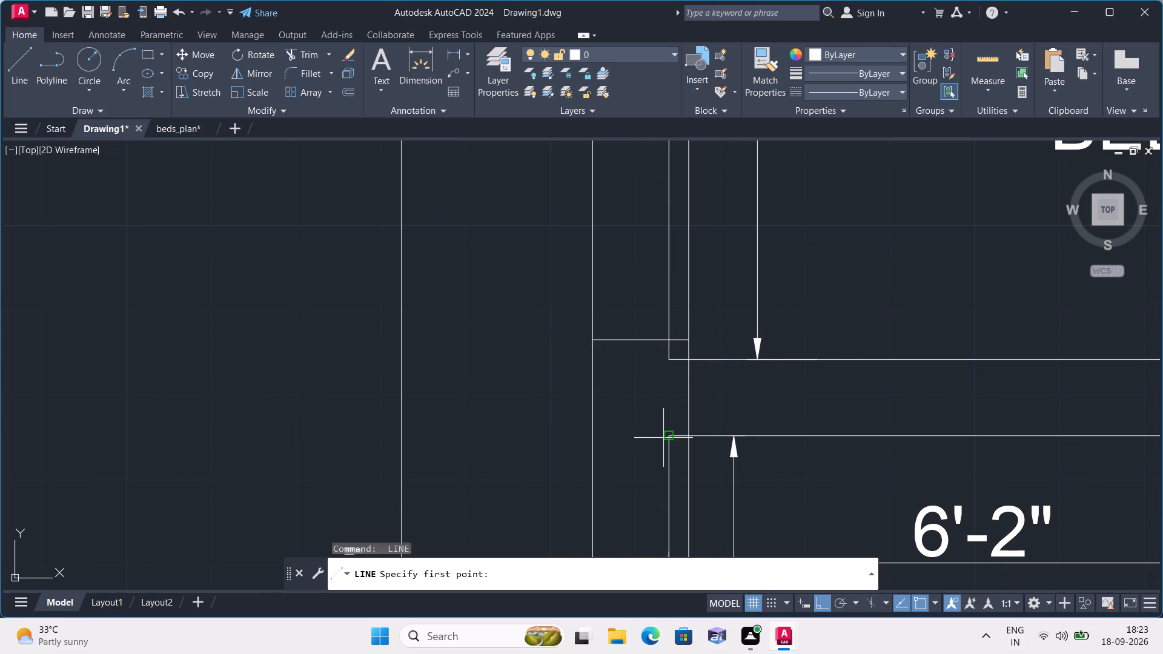
pyautogui.click(666, 437)
pyautogui.click(591, 432)
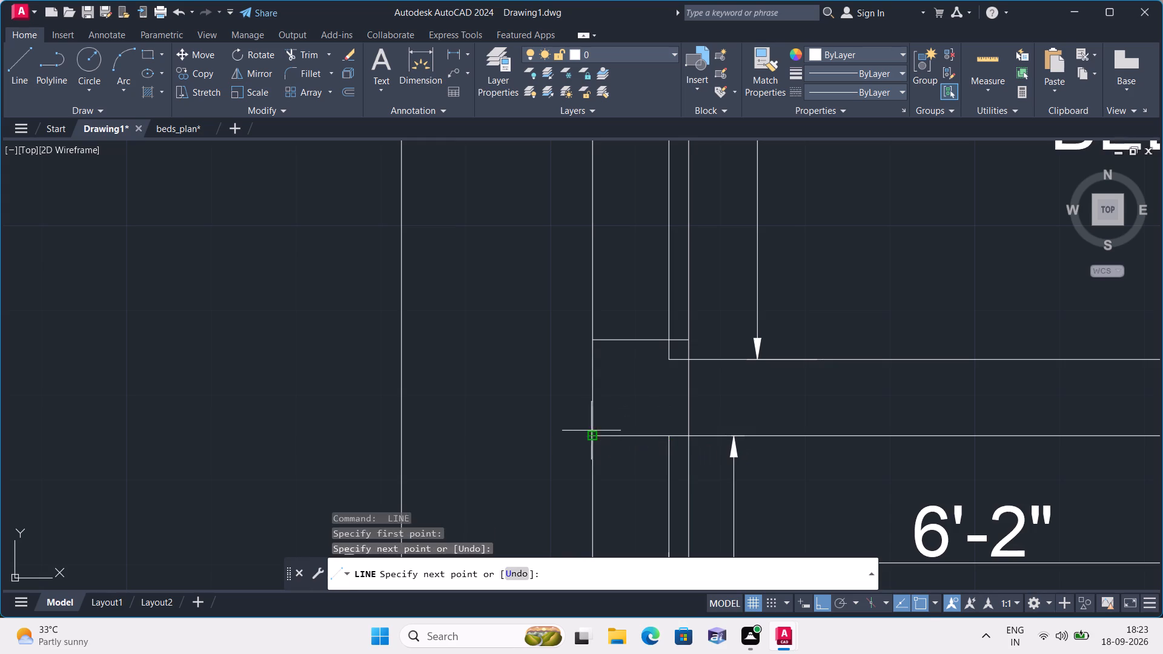
pyautogui.press('space')
# Draw a horizontal guide line from the upper short line's east end across the bedroom to the kitchen counter's west edge.
pyautogui.scroll(-1, 665, 383)
pyautogui.press('space')
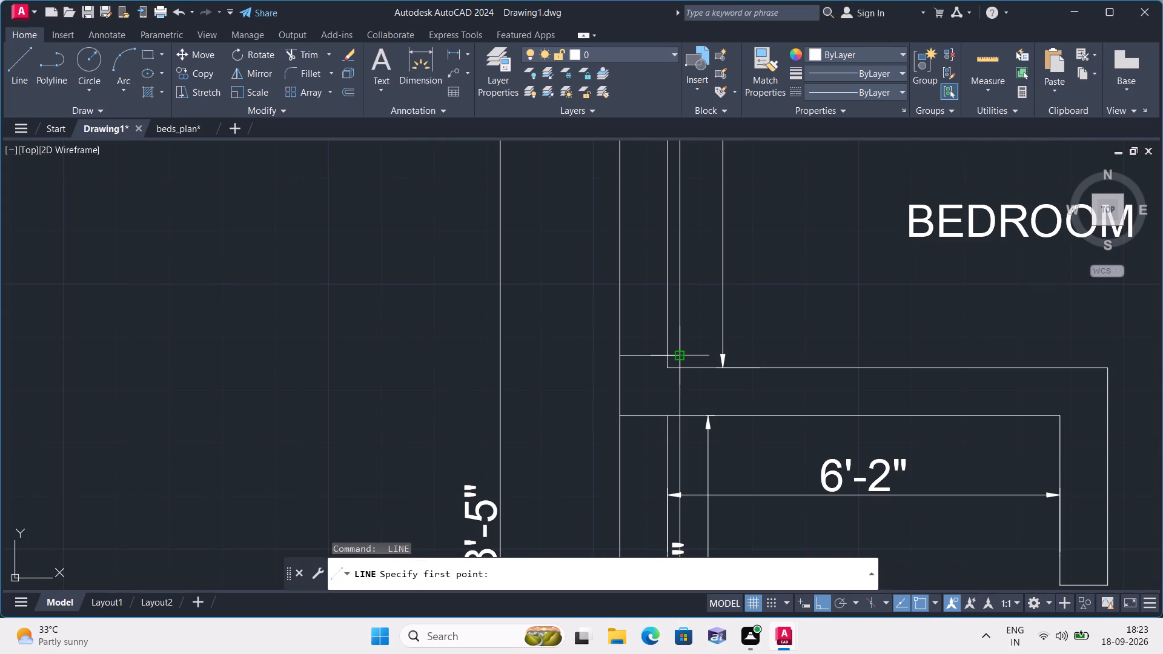
pyautogui.click(678, 352)
pyautogui.scroll(-1, 788, 353)
pyautogui.moveTo(701, 340); pyautogui.dragTo(598, 323, button='middle')
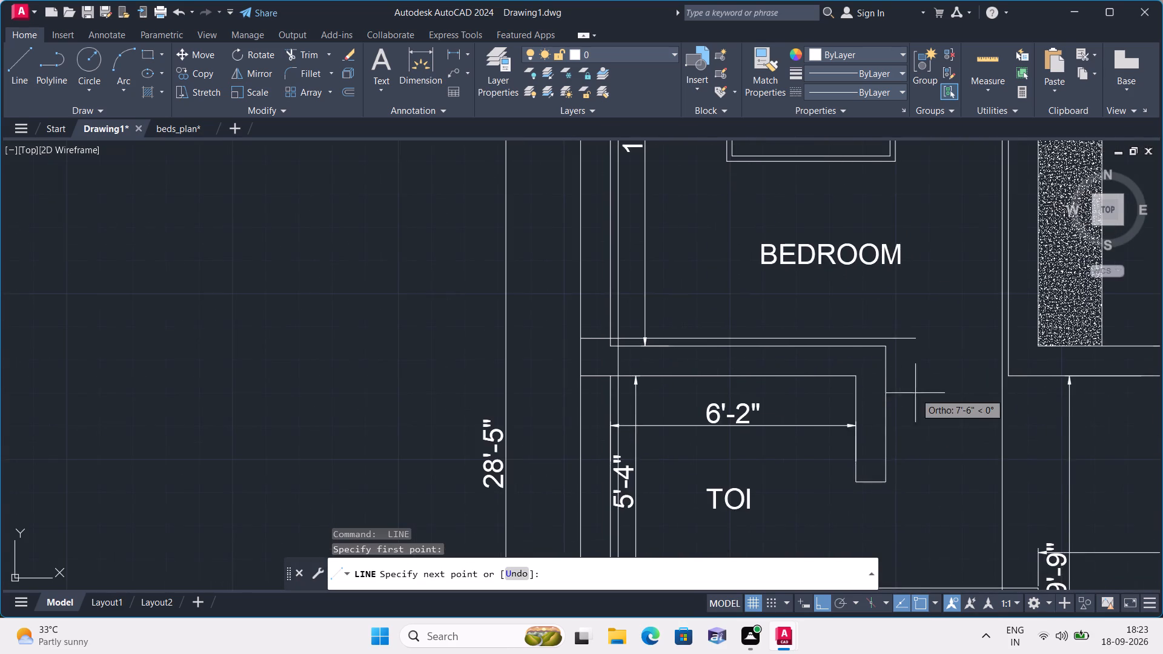
pyautogui.scroll(-1, 926, 384)
pyautogui.moveTo(931, 368); pyautogui.dragTo(834, 372, button='middle')
pyautogui.scroll(3, 919, 365)
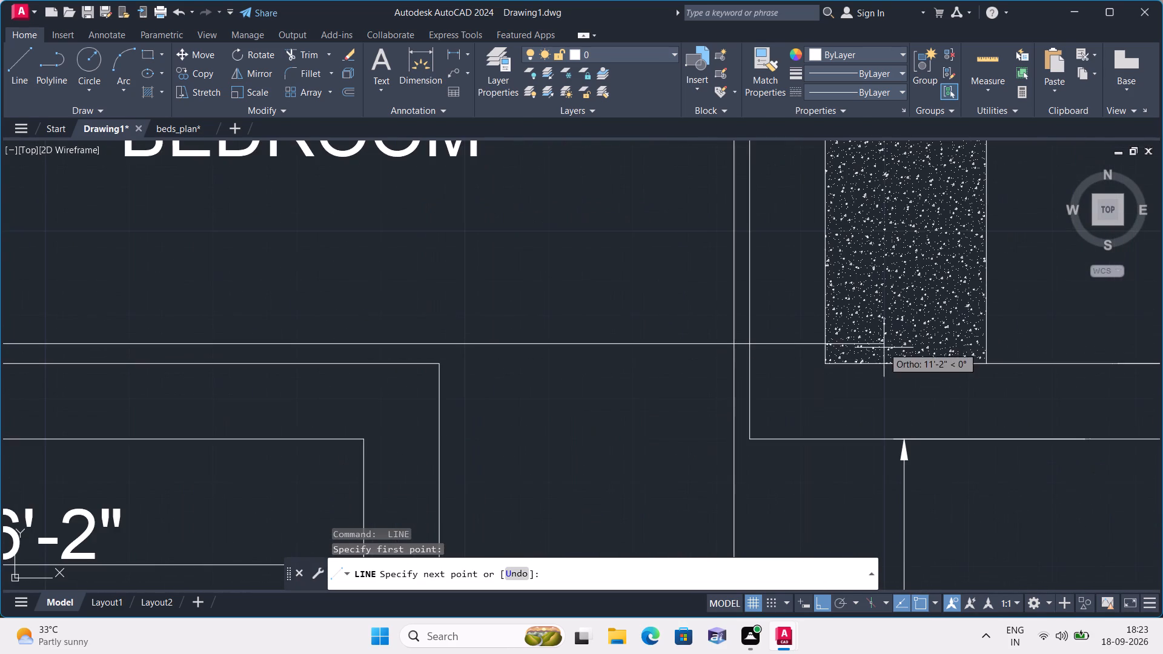
pyautogui.click(822, 343)
pyautogui.press('space')
# Draw a short vertical line from the kitchen counter's south-west corner down across the wall's thickness.
pyautogui.press('space')
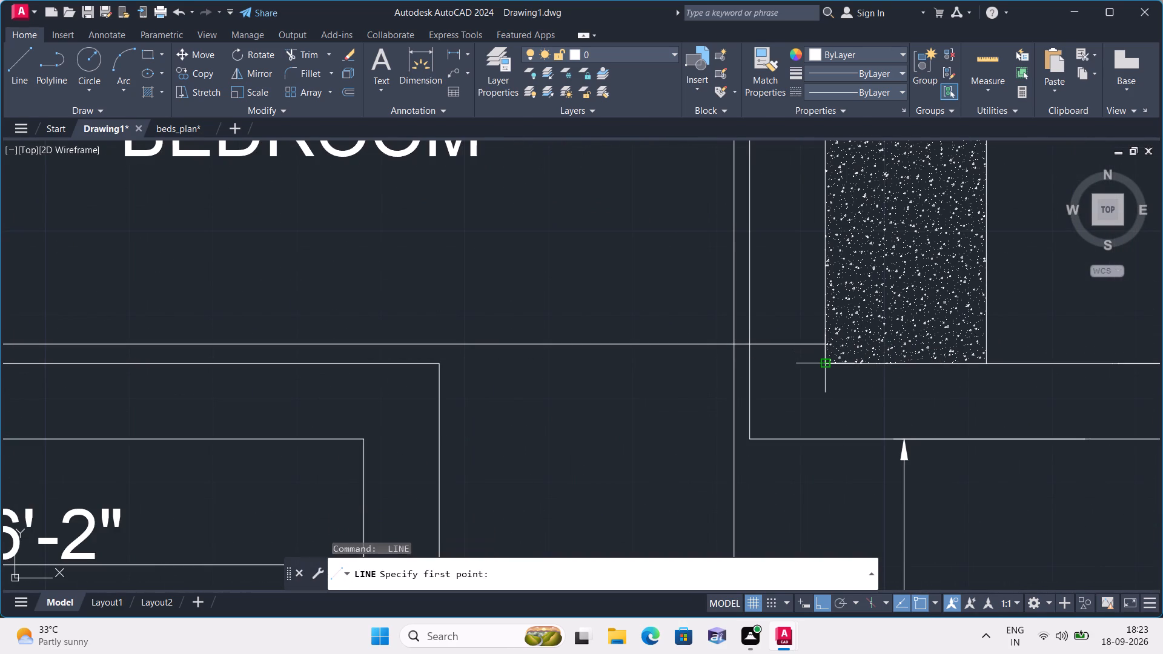
pyautogui.click(822, 363)
pyautogui.click(821, 443)
pyautogui.press('space')
# Fill both parts of the west-wall column at the toilet's north-west corner with a solid black hatch.
pyautogui.scroll(-1, 797, 380)
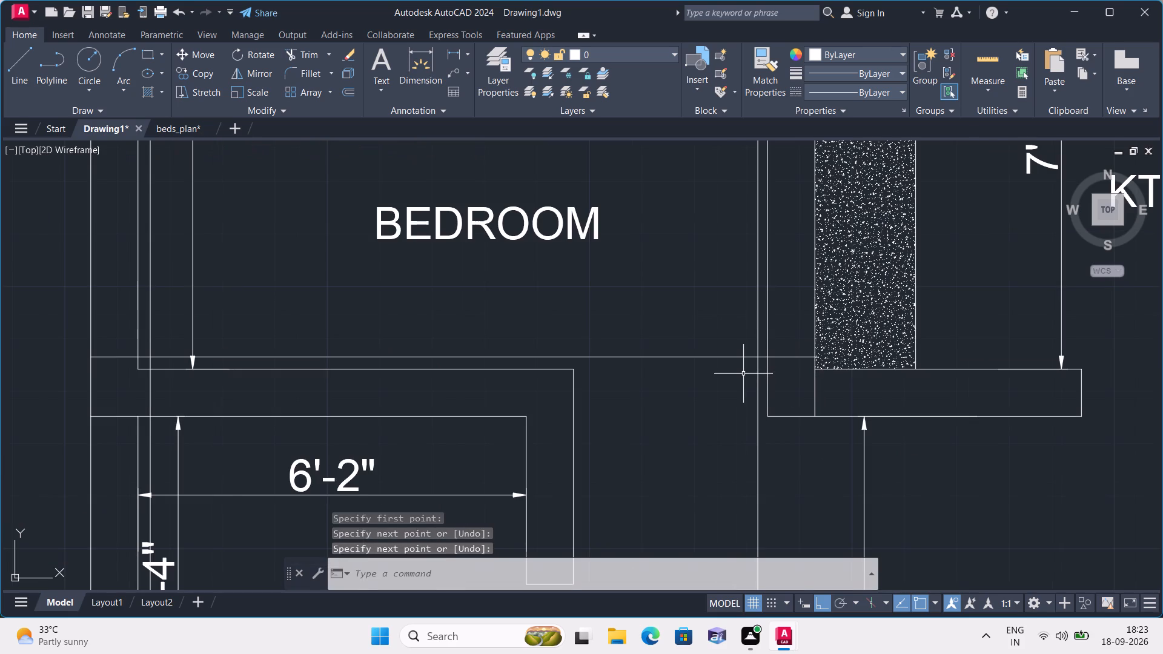
pyautogui.scroll(-1, 718, 363)
pyautogui.moveTo(674, 313); pyautogui.dragTo(760, 372, button='middle')
pyautogui.scroll(-2, 763, 368)
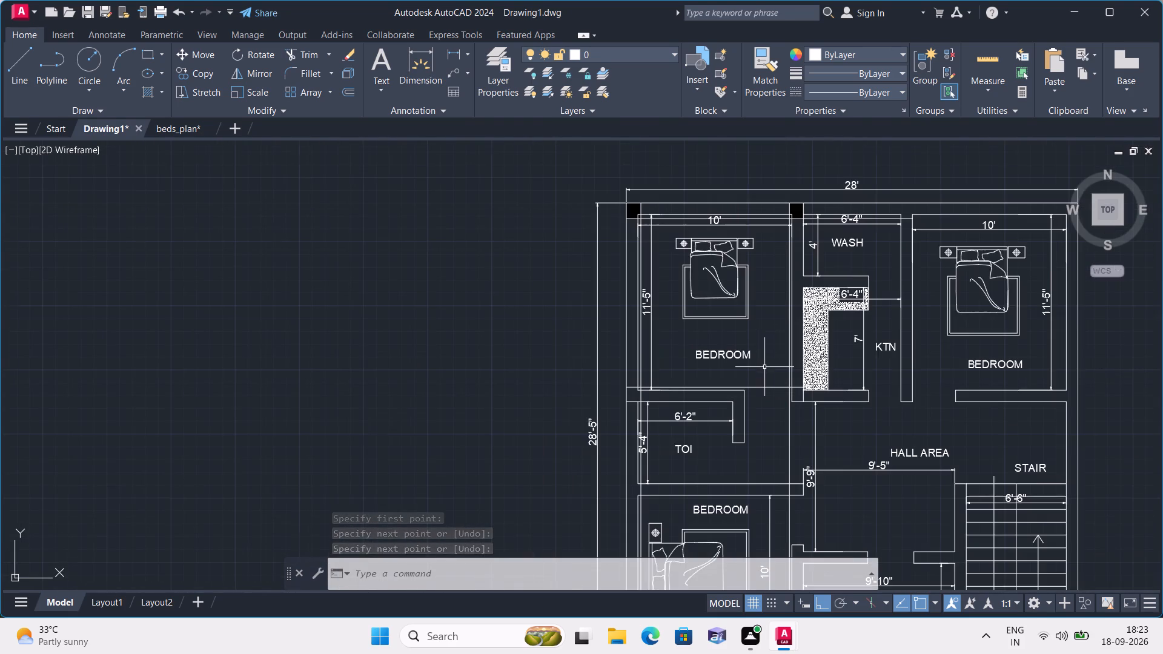
pyautogui.scroll(2, 795, 233)
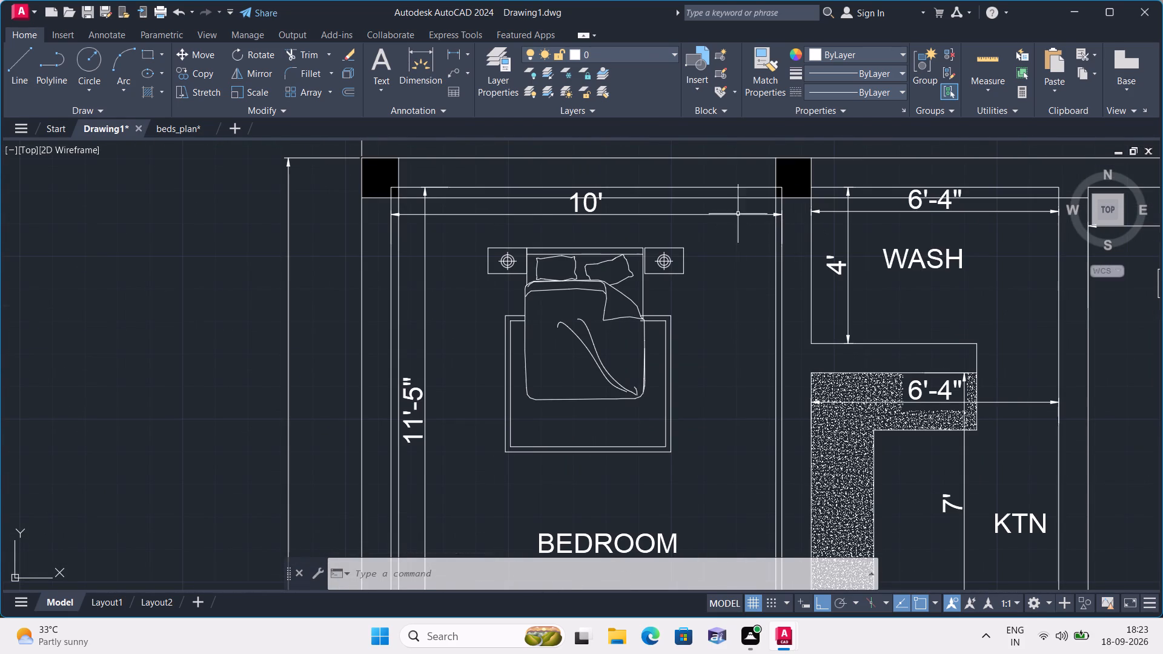
pyautogui.write('h')
pyautogui.press('space')
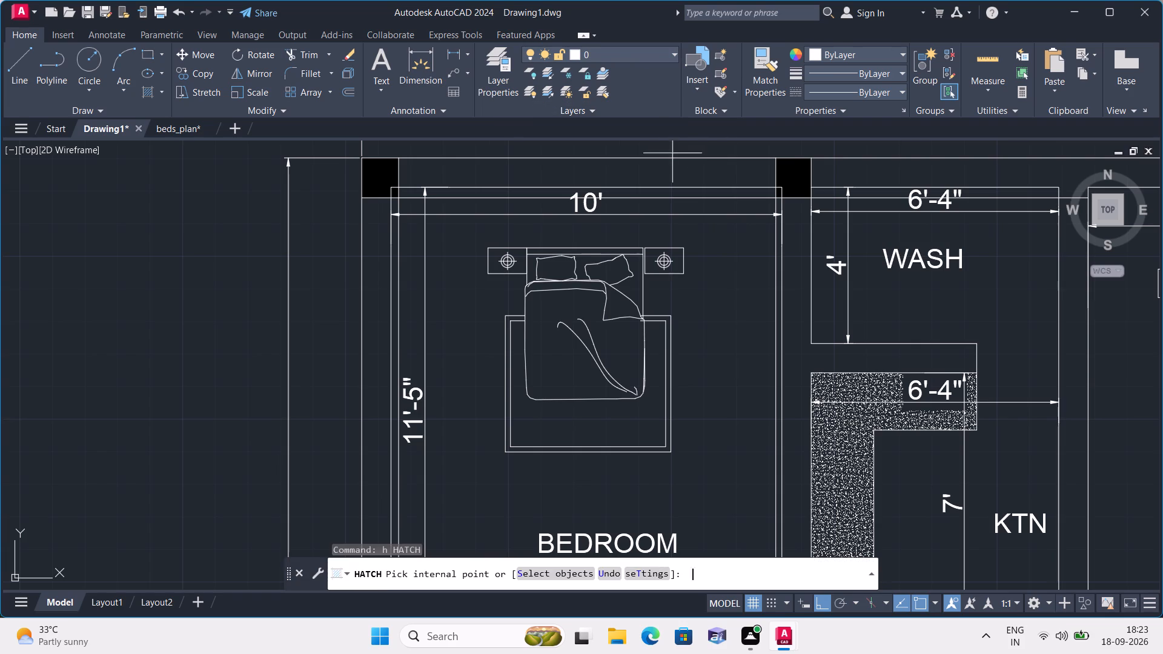
pyautogui.moveTo(731, 302); pyautogui.dragTo(774, 123, button='middle')
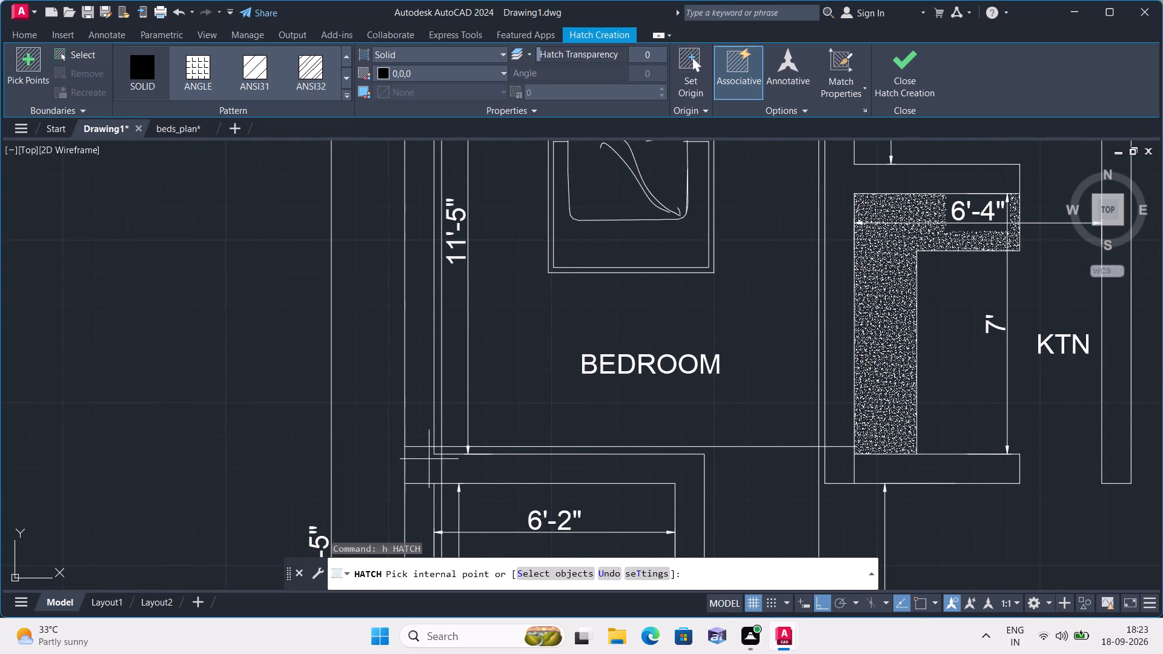
pyautogui.scroll(1, 431, 459)
pyautogui.click(431, 459)
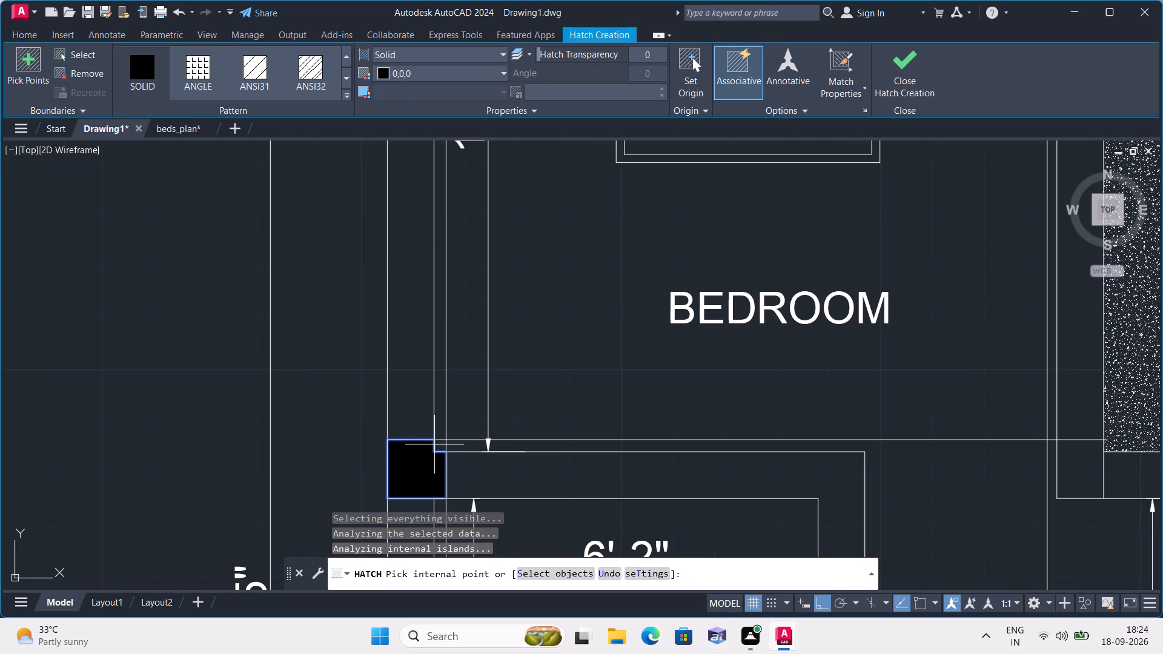
pyautogui.click(437, 443)
# Fill the column square at the kitchen's south-west corner with the same solid black hatch.
pyautogui.scroll(-1, 468, 438)
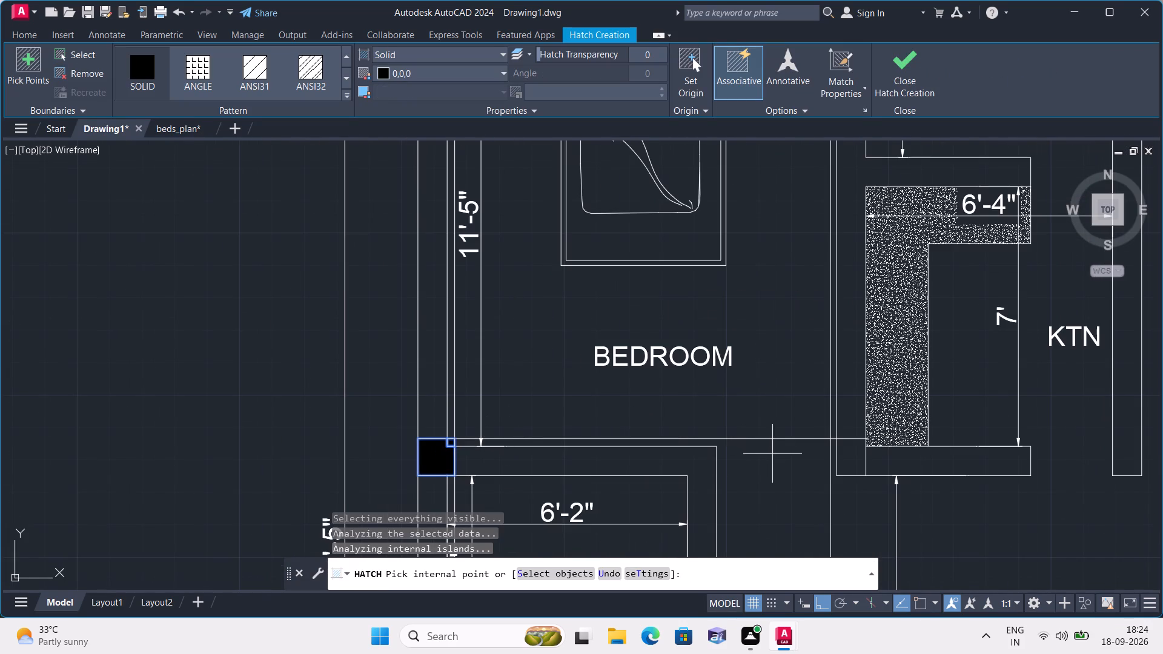
pyautogui.scroll(2, 846, 448)
pyautogui.click(846, 448)
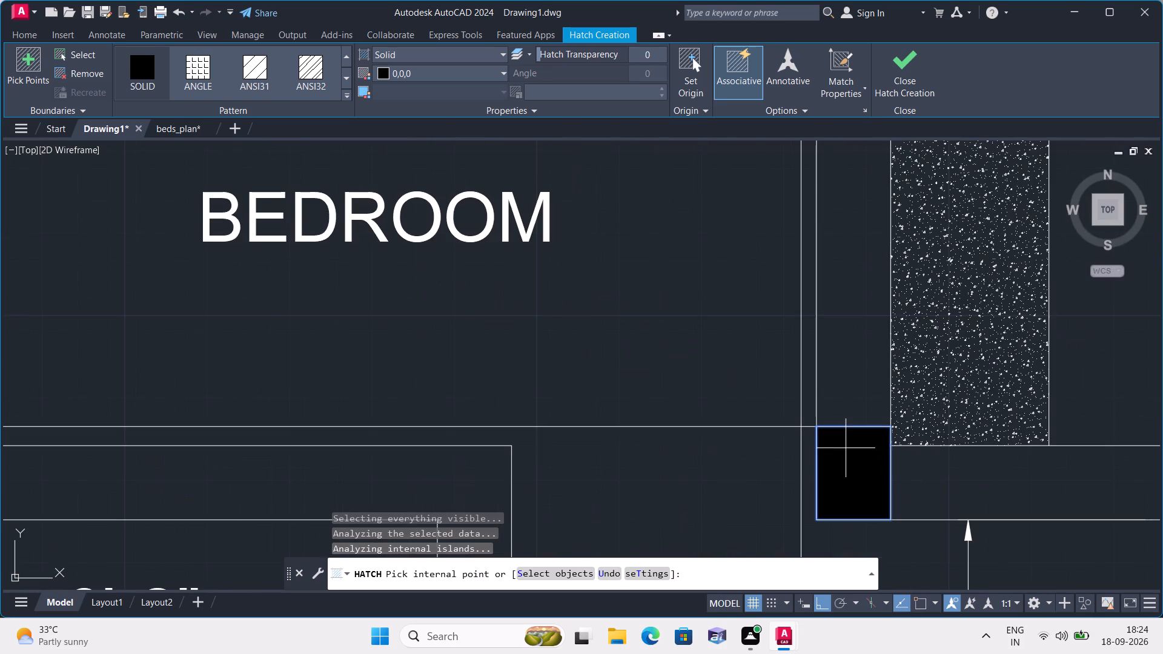
pyautogui.scroll(-1, 843, 448)
pyautogui.moveTo(842, 448); pyautogui.dragTo(835, 354, button='middle')
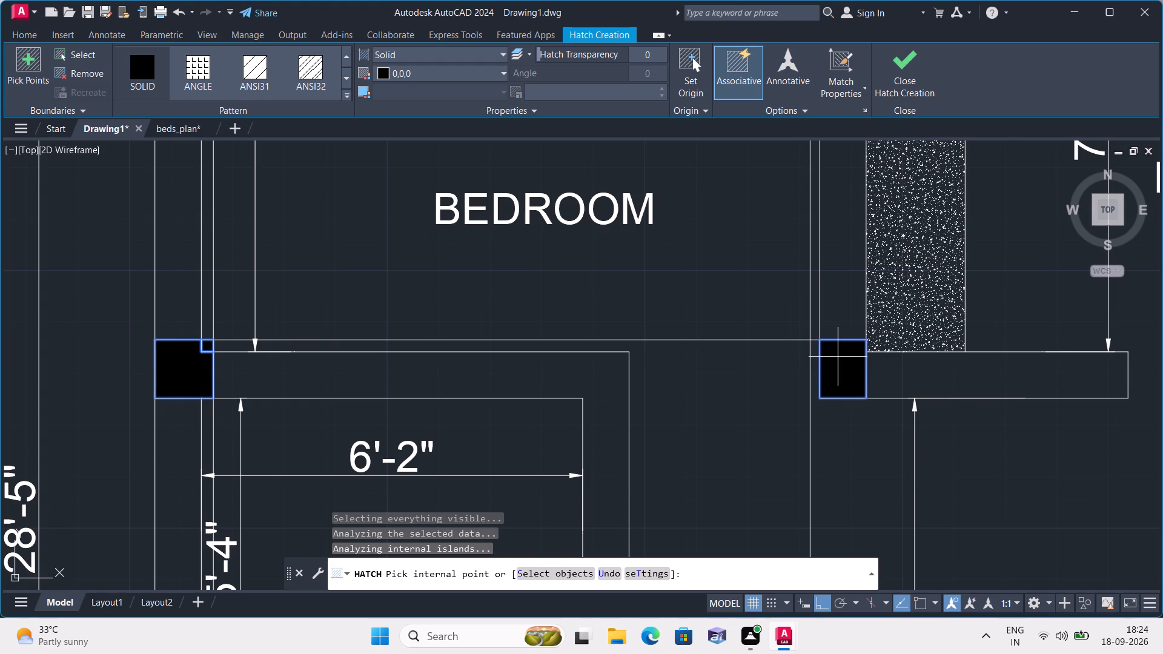
pyautogui.press('space')
# Draw a short horizontal line from the filled kitchen column's south-west corner west to the vertical guide line.
pyautogui.write('l')
pyautogui.press('space')
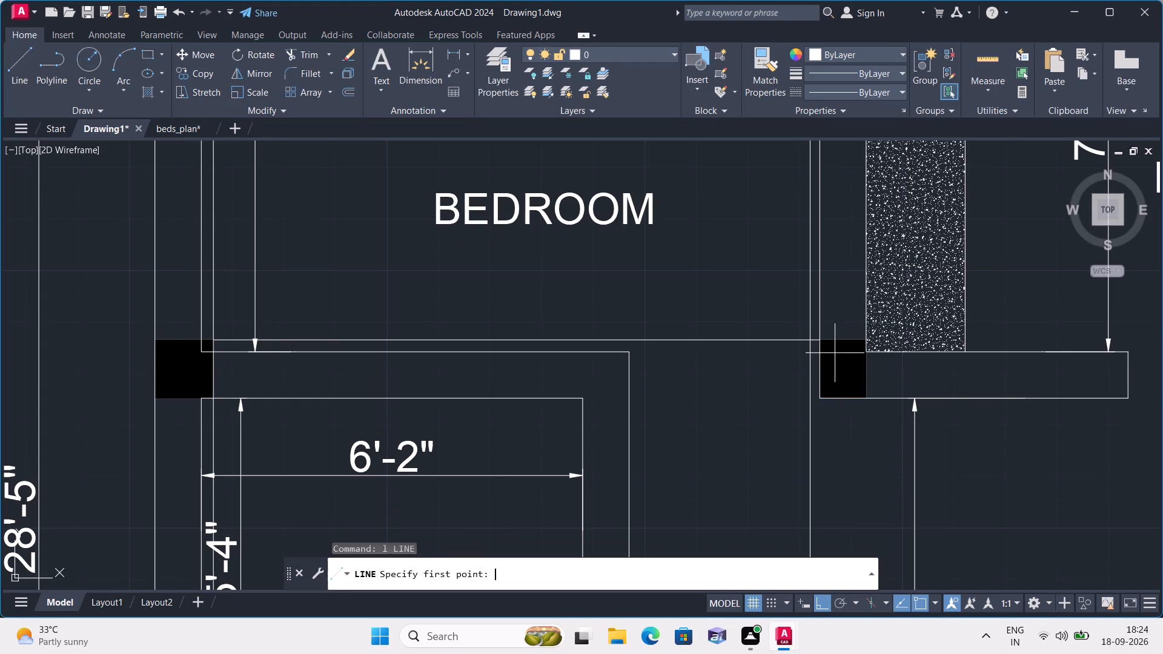
pyautogui.scroll(1, 811, 393)
pyautogui.click(825, 400)
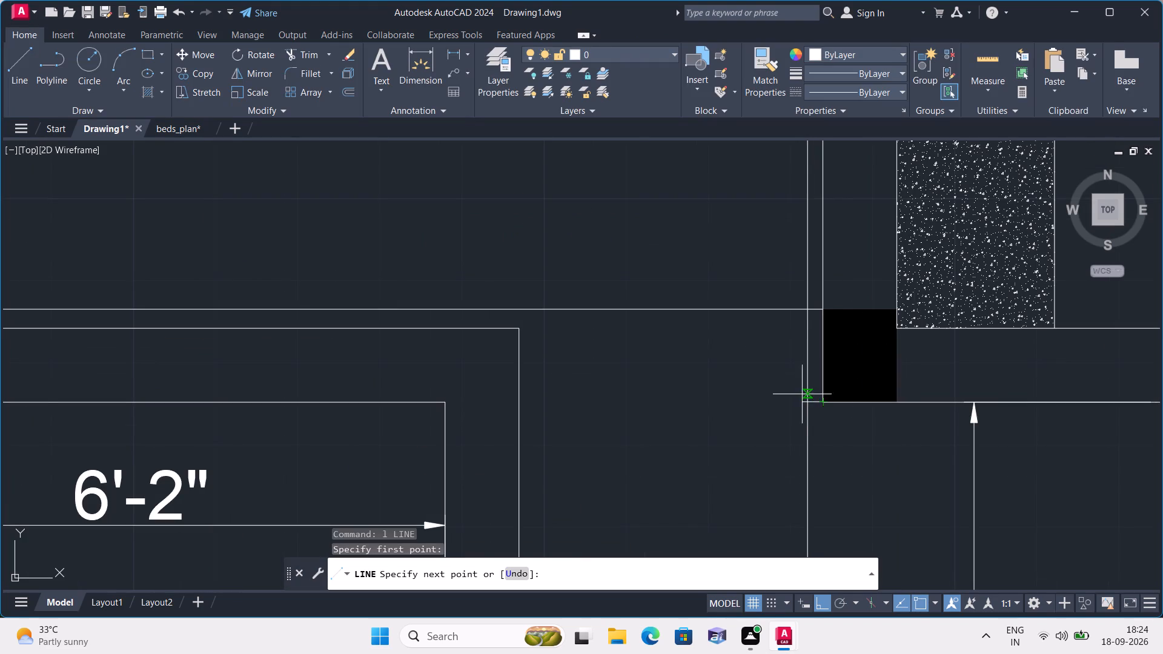
pyautogui.click(804, 400)
pyautogui.press('space')
# Fill the narrow strip between the vertical guide line and the kitchen column with the same solid black hatch.
pyautogui.press('h')
pyautogui.press('space')
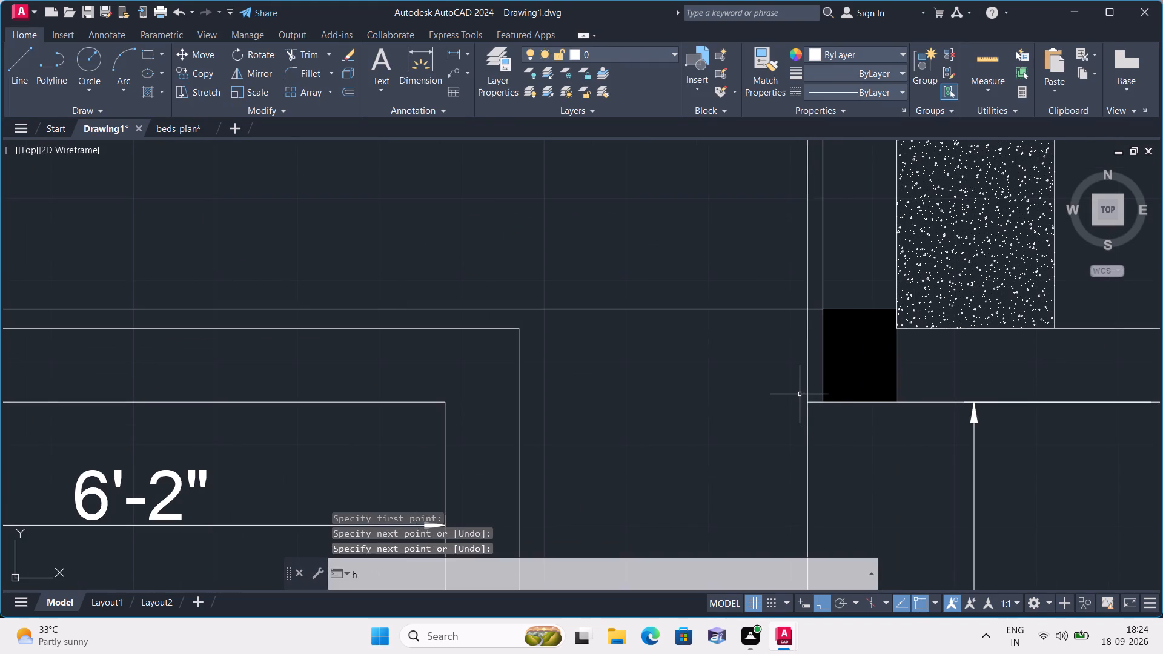
pyautogui.click(813, 365)
pyautogui.scroll(-1, 845, 348)
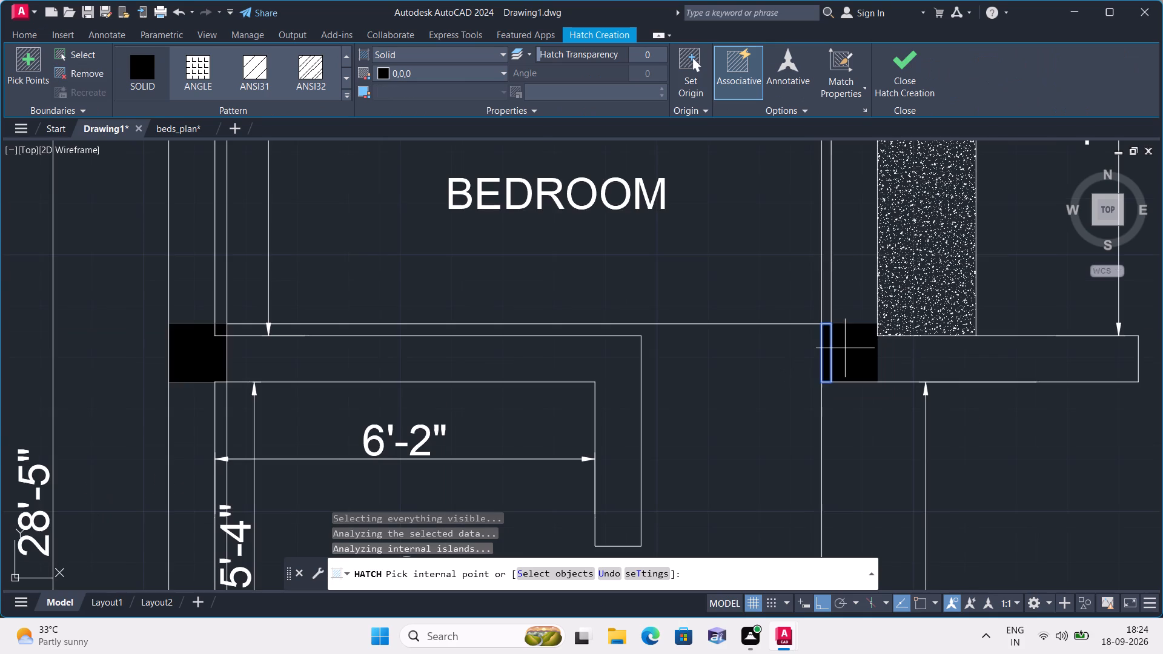
pyautogui.press('space')
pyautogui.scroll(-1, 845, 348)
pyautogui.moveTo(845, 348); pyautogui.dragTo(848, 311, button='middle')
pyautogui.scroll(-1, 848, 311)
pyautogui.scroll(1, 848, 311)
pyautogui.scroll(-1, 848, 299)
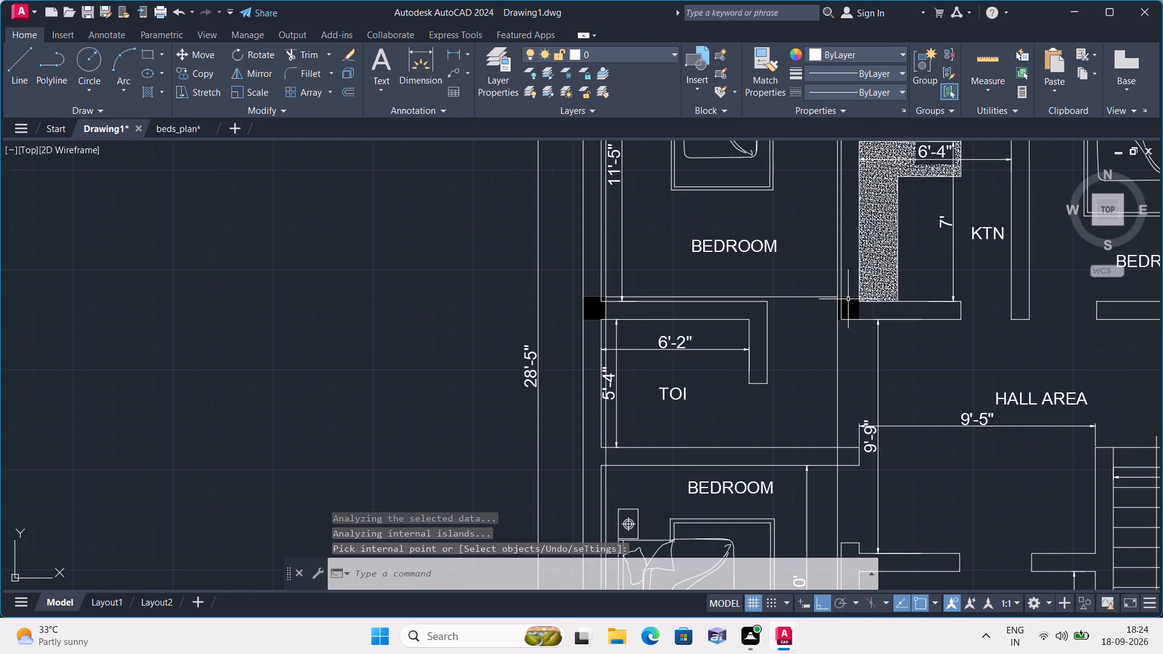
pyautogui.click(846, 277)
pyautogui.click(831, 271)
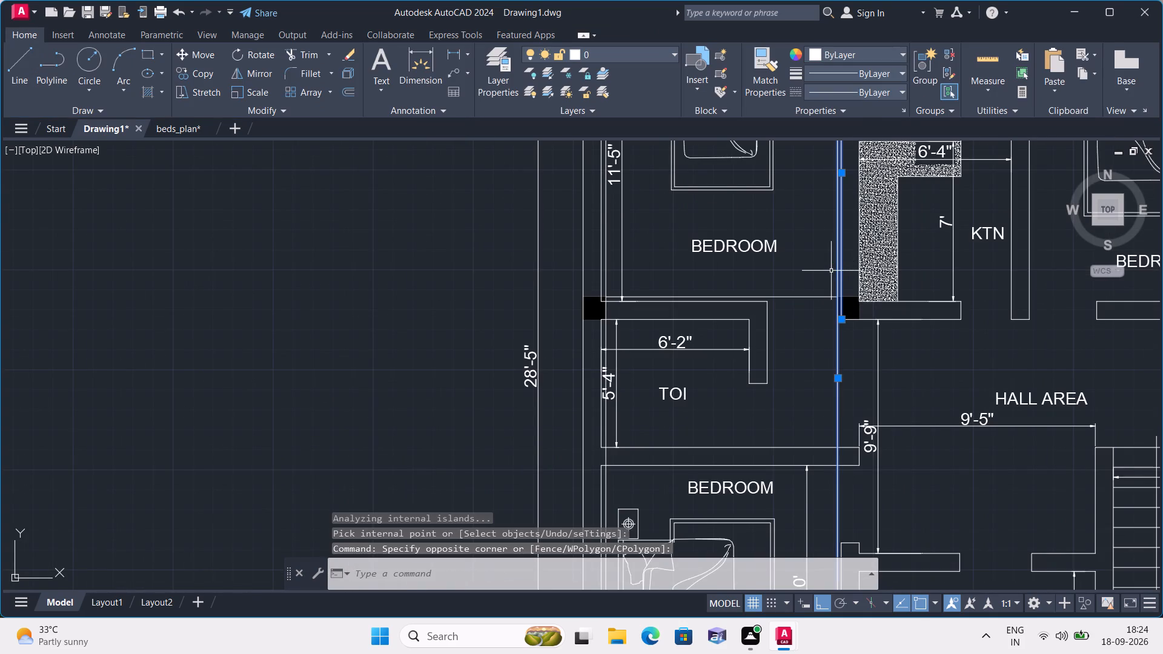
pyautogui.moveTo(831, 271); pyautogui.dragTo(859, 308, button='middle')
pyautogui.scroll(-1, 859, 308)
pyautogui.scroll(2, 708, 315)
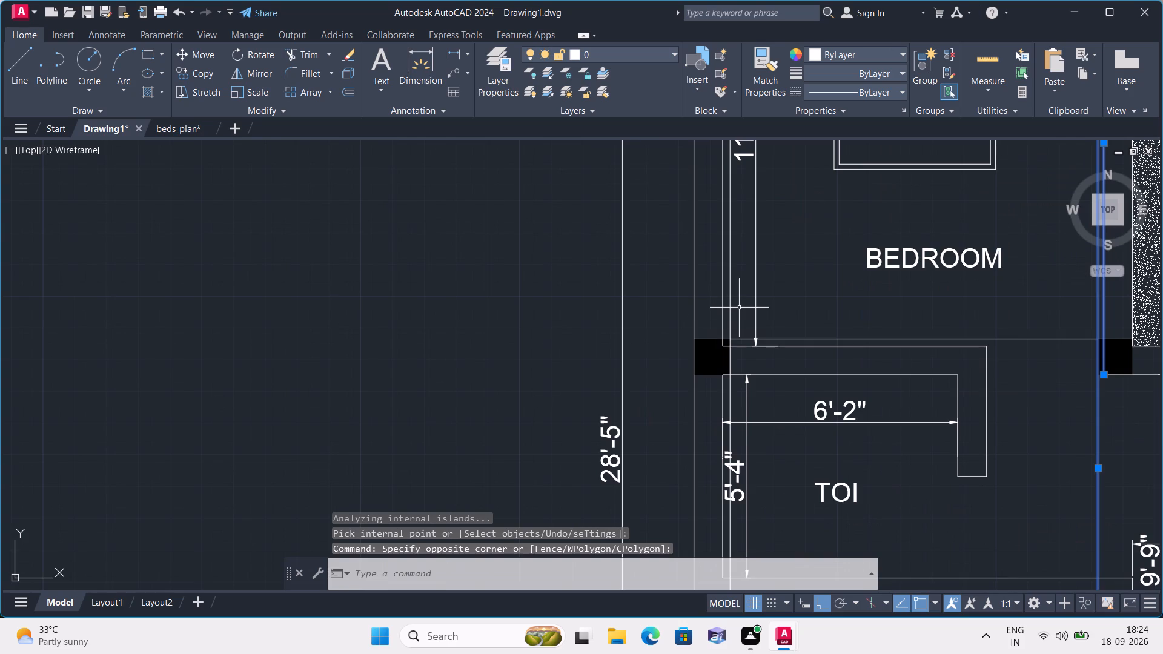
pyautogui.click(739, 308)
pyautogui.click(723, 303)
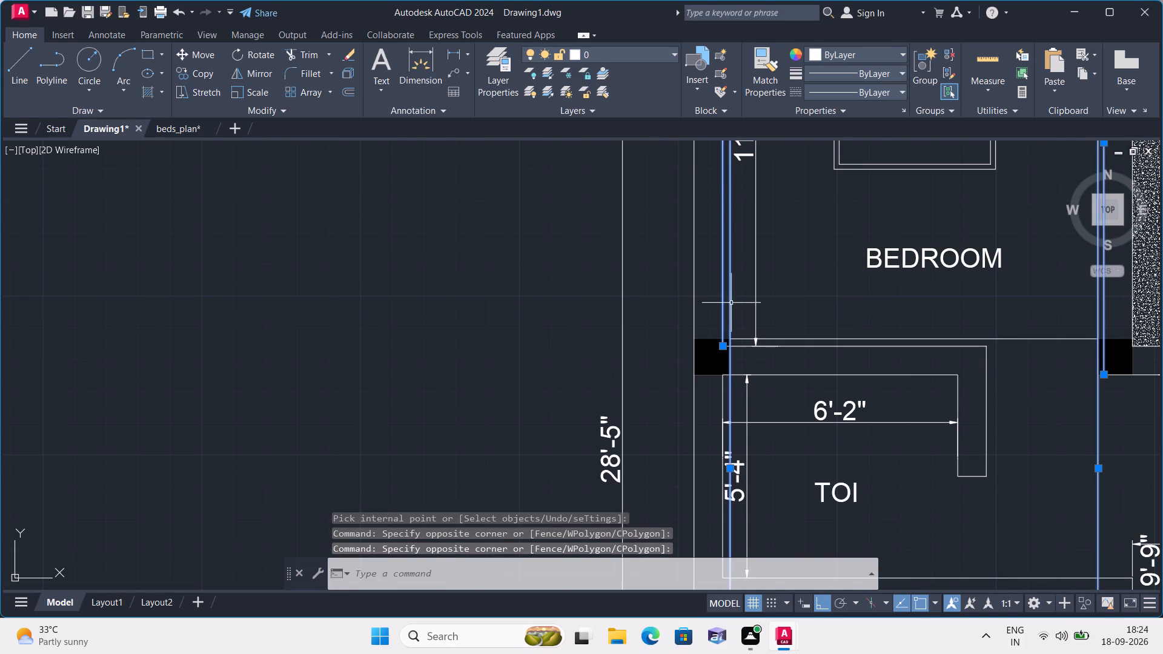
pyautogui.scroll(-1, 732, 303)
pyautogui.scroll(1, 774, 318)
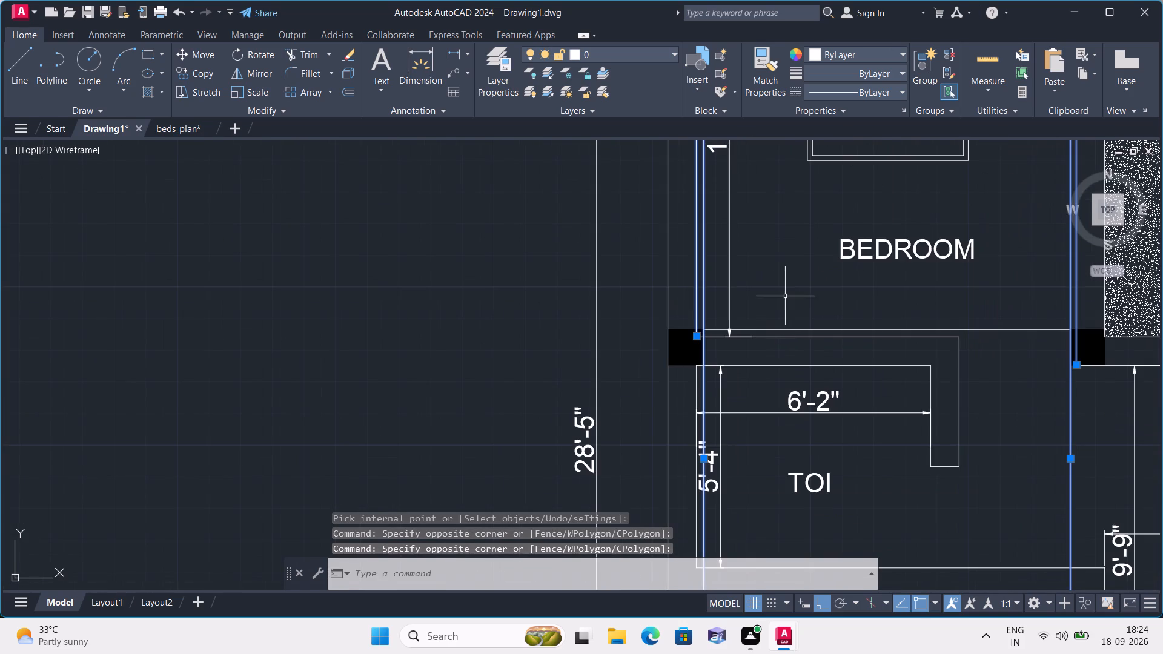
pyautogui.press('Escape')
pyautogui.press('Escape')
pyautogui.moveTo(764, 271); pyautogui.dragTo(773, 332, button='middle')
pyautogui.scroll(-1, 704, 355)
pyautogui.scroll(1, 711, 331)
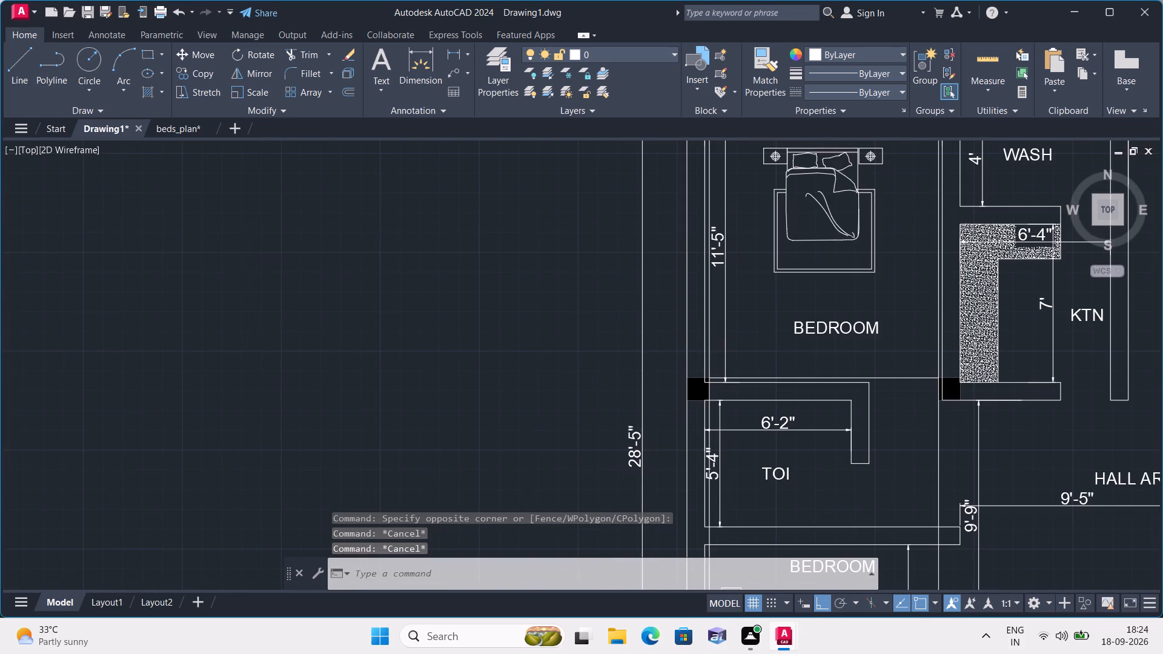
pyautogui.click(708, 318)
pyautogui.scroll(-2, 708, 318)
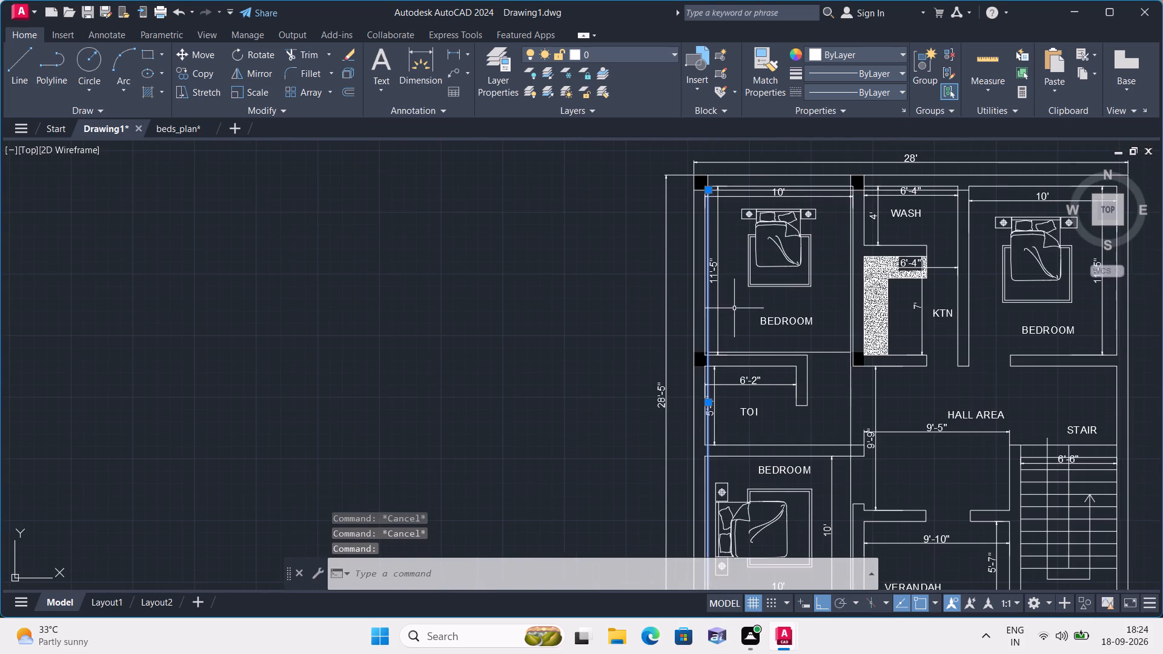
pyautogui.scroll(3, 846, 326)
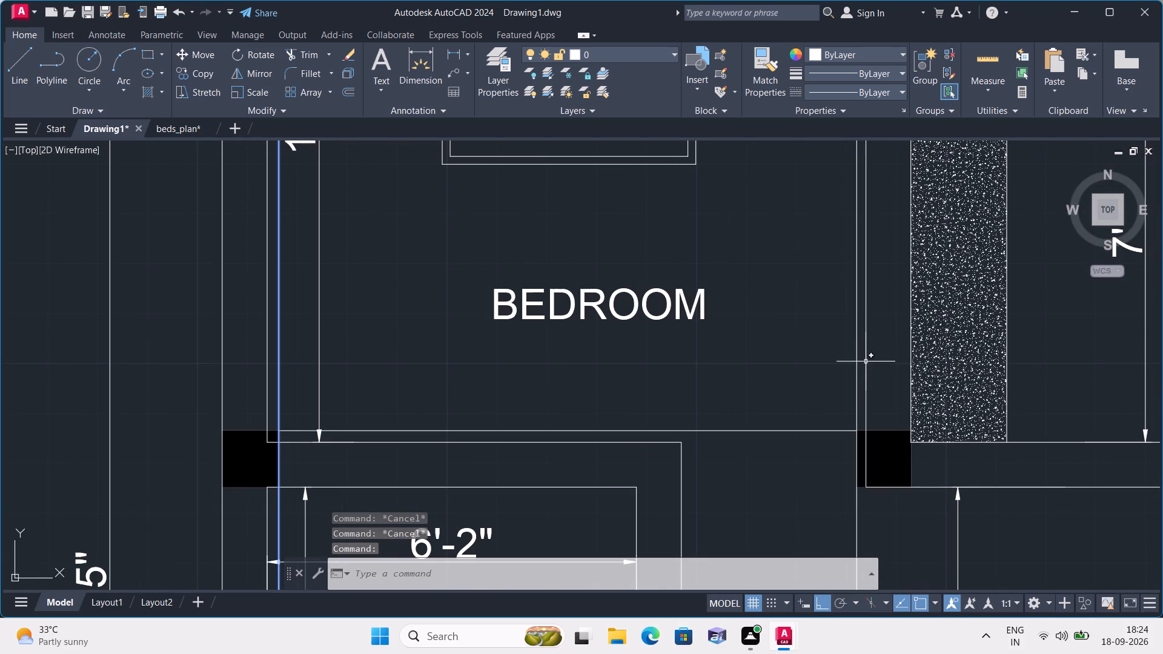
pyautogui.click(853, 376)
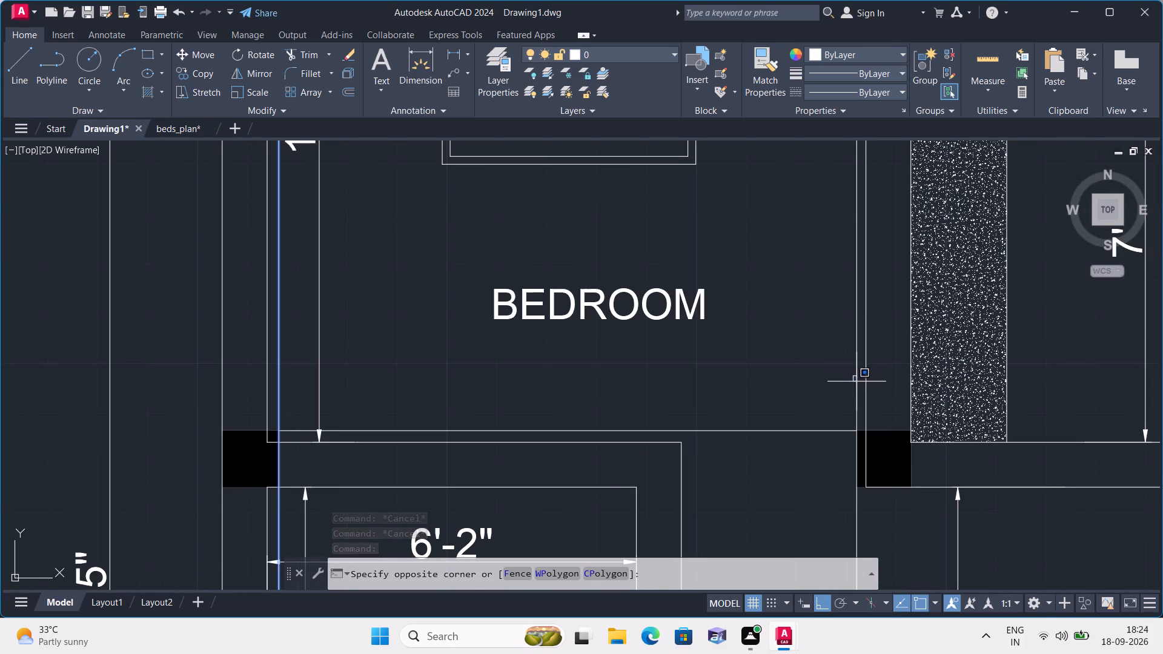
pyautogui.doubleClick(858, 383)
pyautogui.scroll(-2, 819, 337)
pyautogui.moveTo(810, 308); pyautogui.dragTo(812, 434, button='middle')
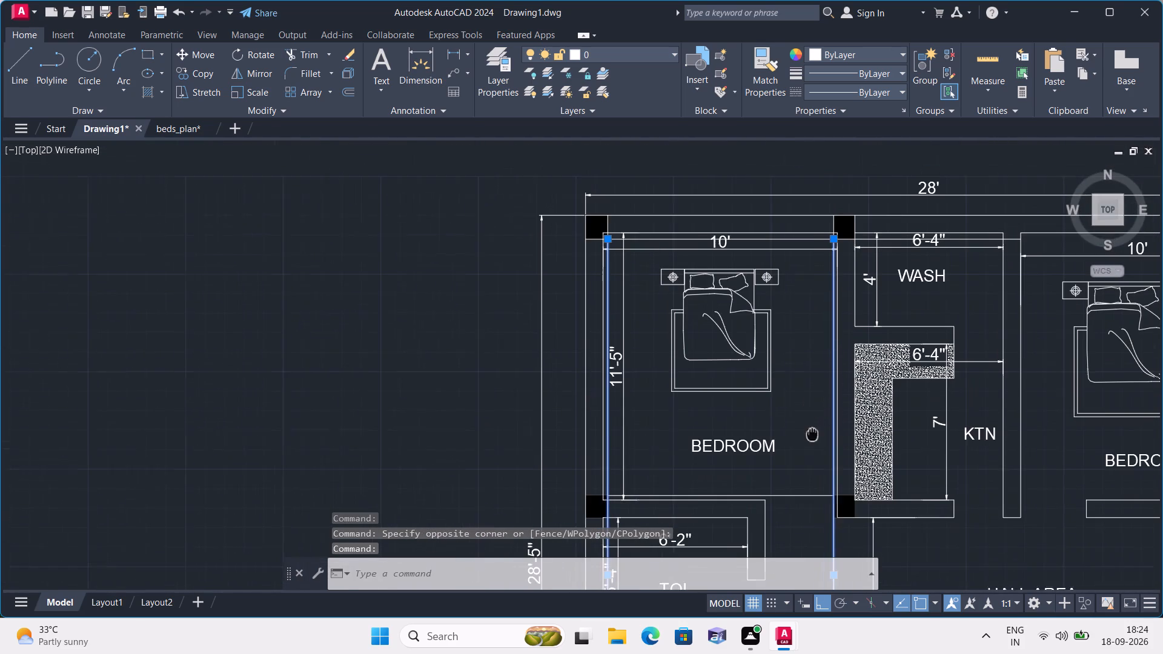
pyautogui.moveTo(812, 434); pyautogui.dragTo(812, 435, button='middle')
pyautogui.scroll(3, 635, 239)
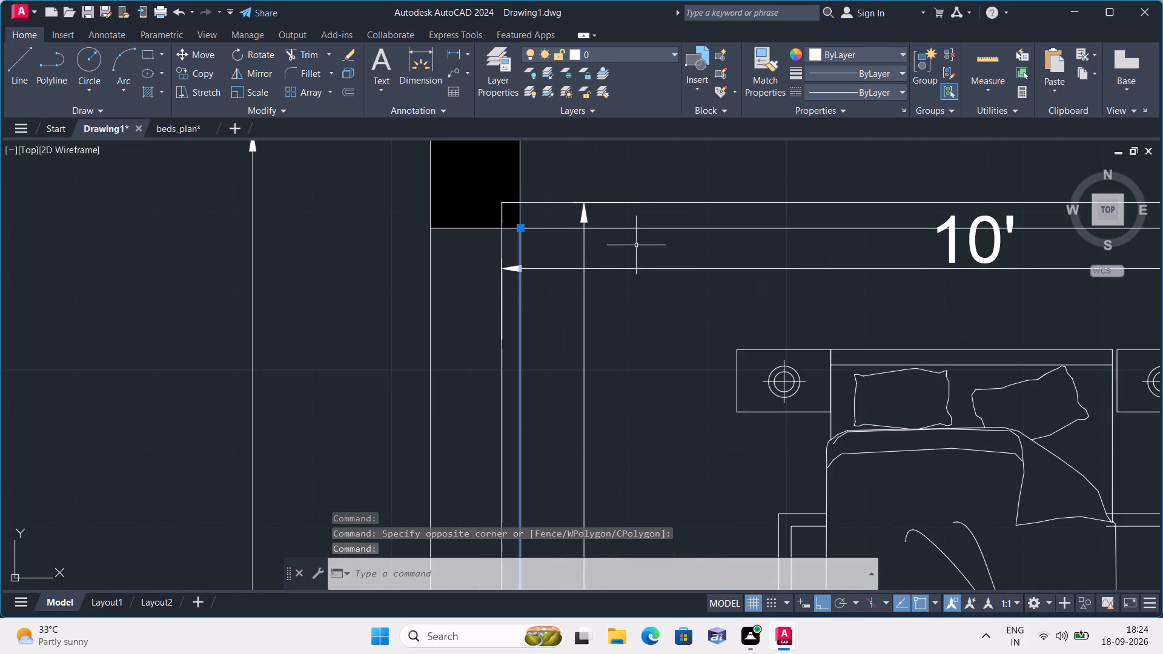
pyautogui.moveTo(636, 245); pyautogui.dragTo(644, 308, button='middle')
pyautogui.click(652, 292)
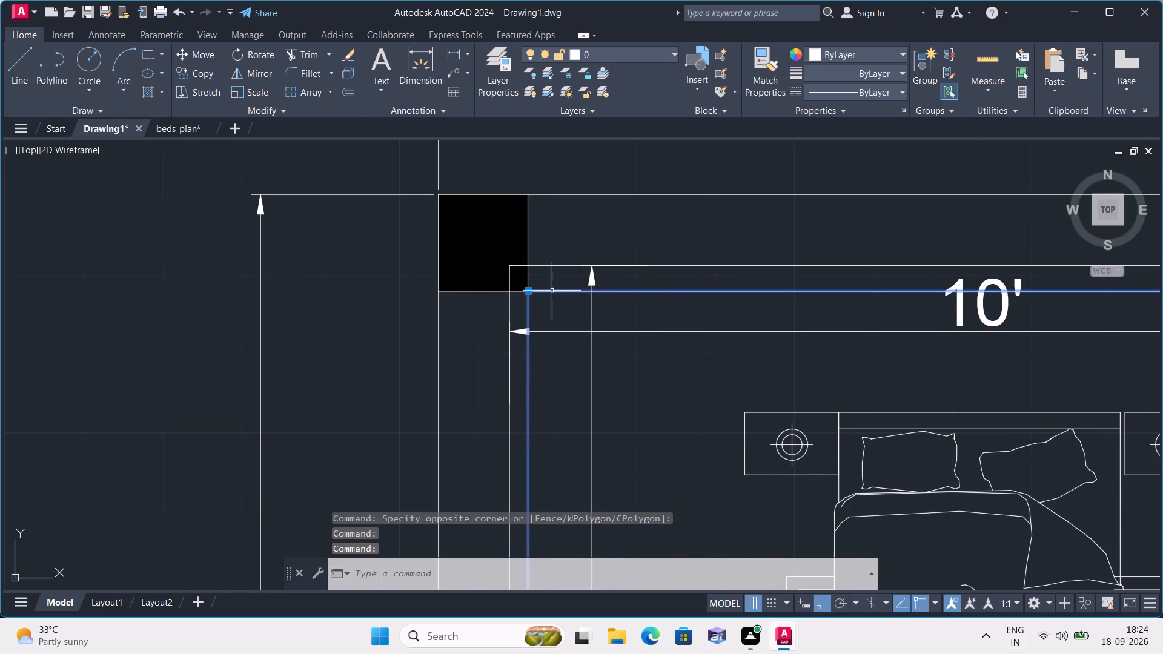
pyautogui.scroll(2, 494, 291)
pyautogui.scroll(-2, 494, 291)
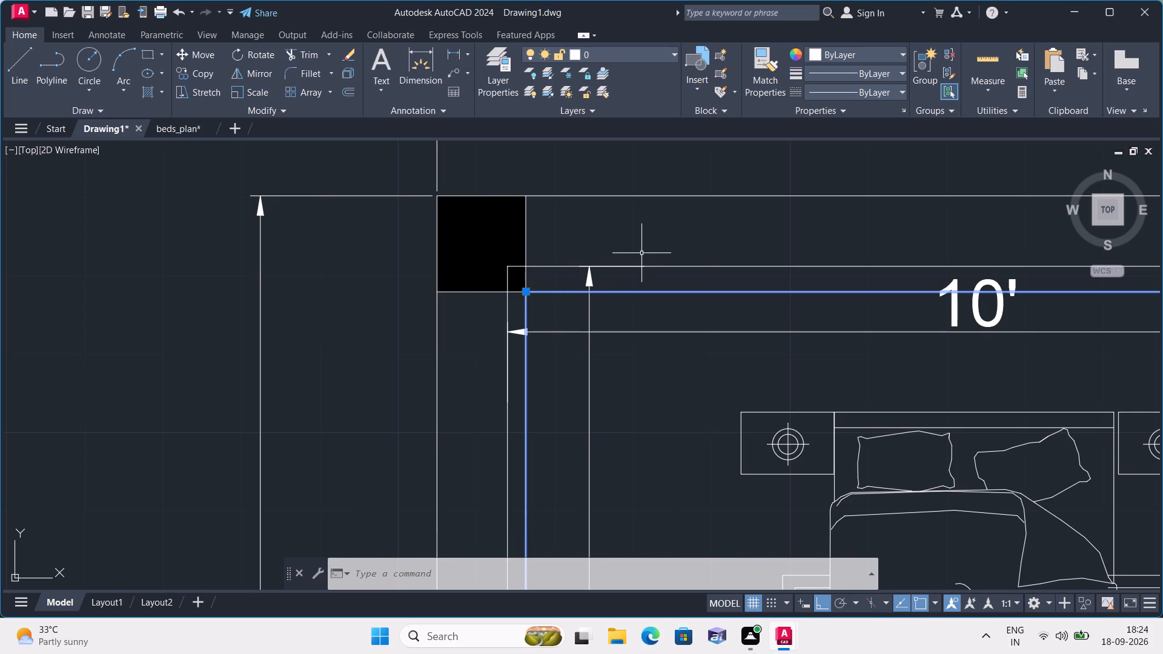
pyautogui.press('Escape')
# Erase the two long vertical guide lines running down the west and east sides of the west bedrooms and toilet.
pyautogui.scroll(-2, 643, 253)
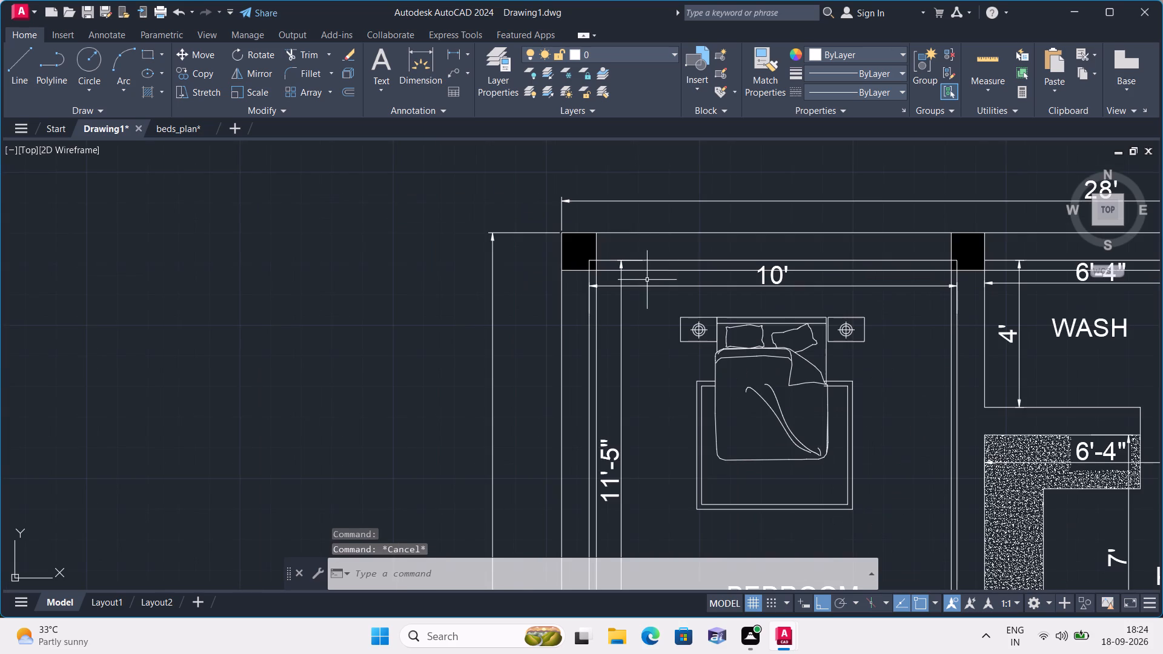
pyautogui.scroll(1, 648, 280)
pyautogui.scroll(-1, 648, 280)
pyautogui.scroll(3, 588, 270)
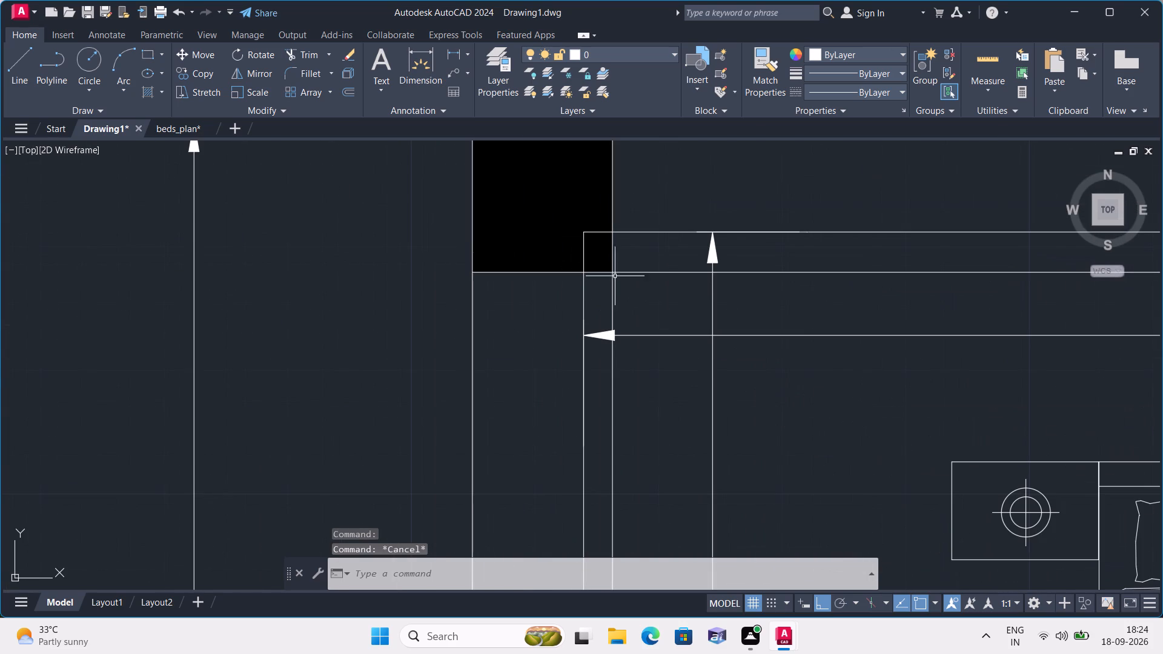
pyautogui.click(614, 273)
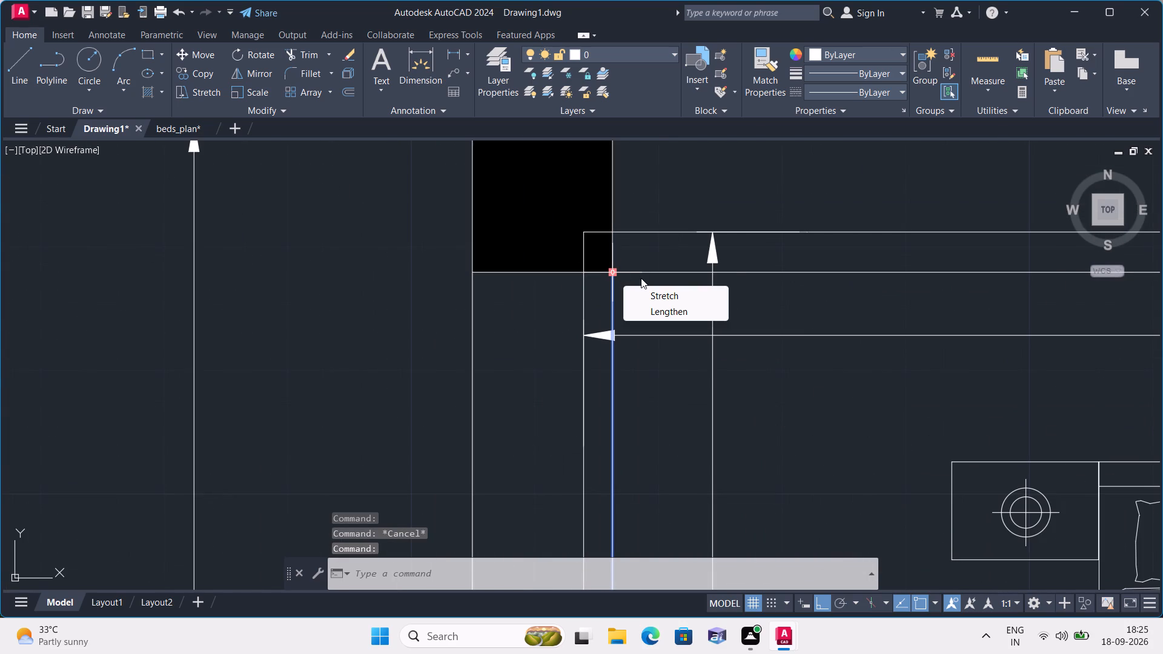
pyautogui.press('Escape')
pyautogui.scroll(-2, 641, 278)
pyautogui.moveTo(657, 353); pyautogui.dragTo(675, 221, button='middle')
pyautogui.scroll(-1, 675, 221)
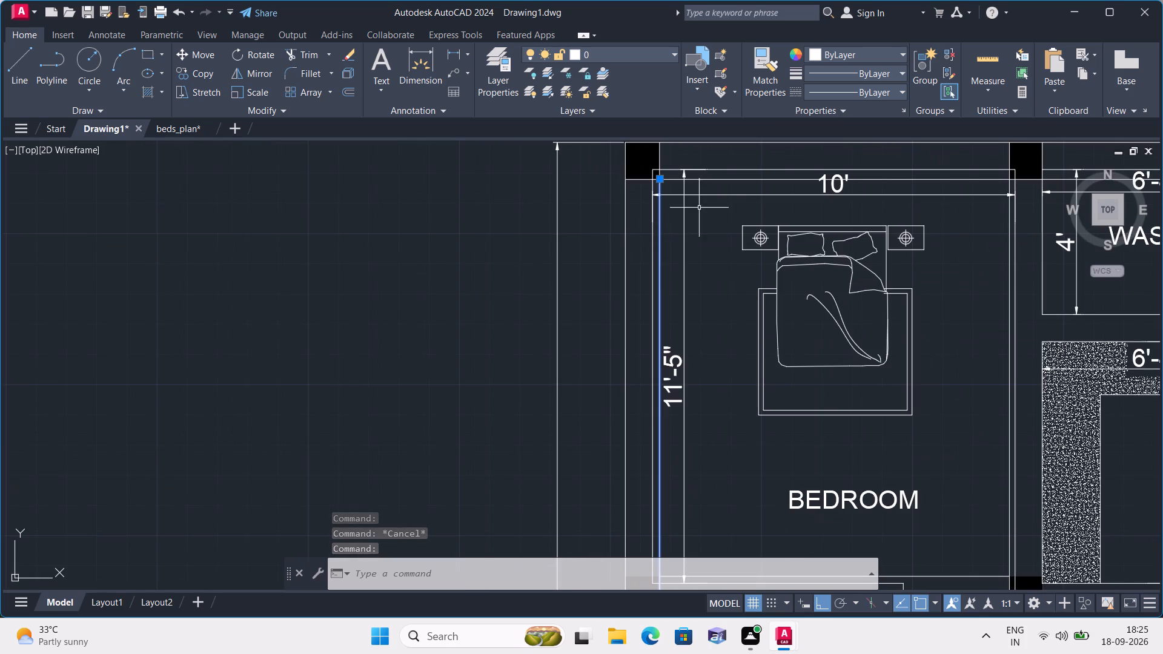
pyautogui.scroll(-1, 718, 206)
pyautogui.moveTo(735, 297); pyautogui.dragTo(716, 220, button='middle')
pyautogui.scroll(-1, 717, 226)
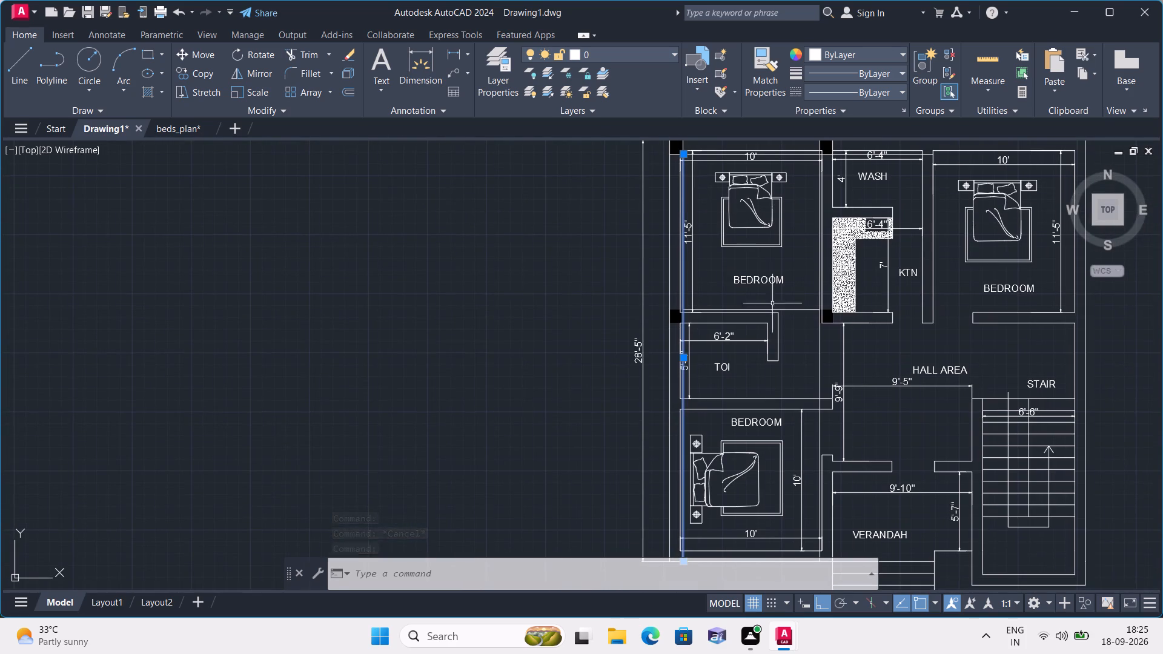
pyautogui.scroll(3, 857, 303)
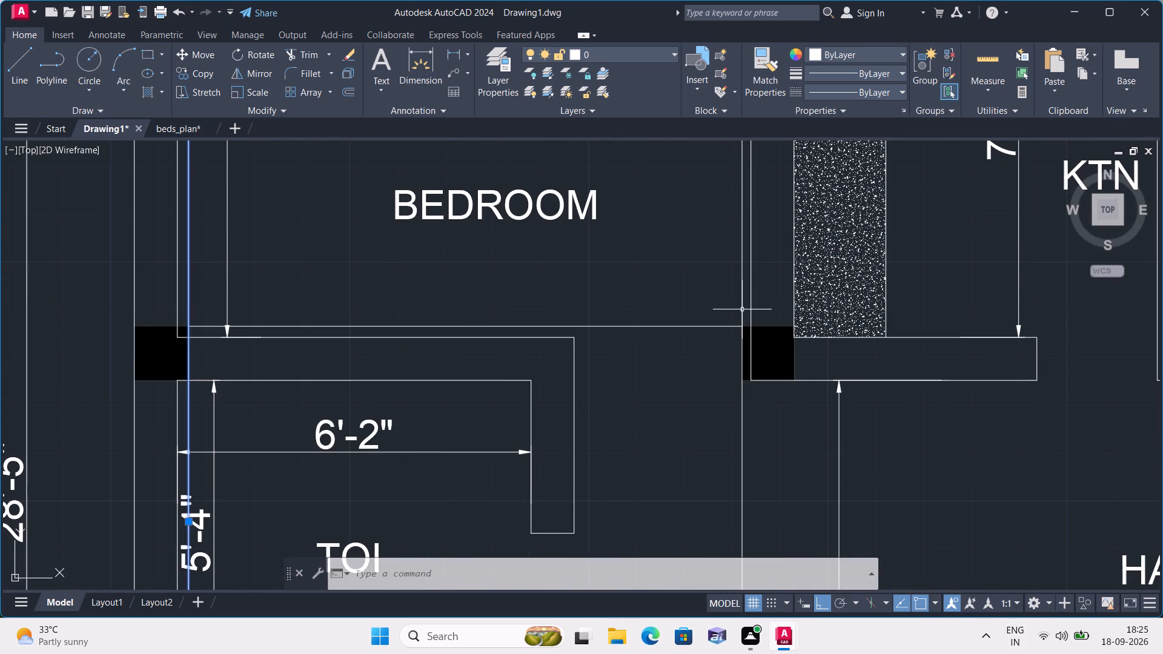
pyautogui.click(742, 308)
pyautogui.scroll(-1, 726, 295)
pyautogui.press('Delete')
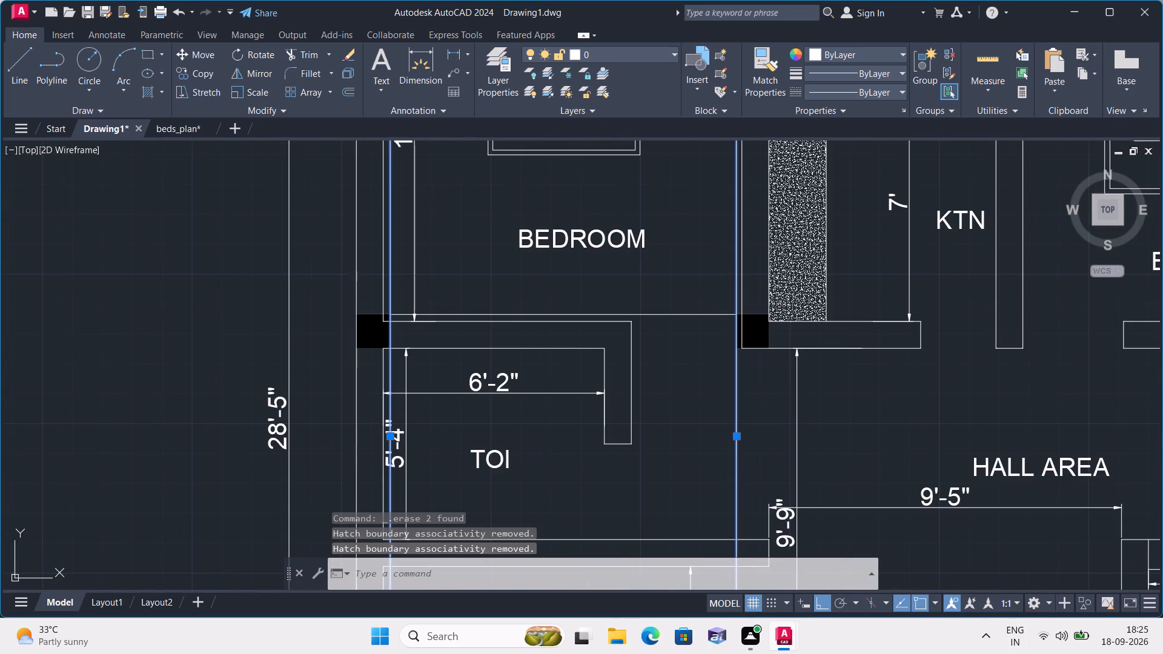
# Erase the two horizontal guide lines, one along the column bottoms at the north wall and one just above the toilet's north wall.
pyautogui.scroll(-1, 548, 269)
pyautogui.moveTo(546, 268); pyautogui.dragTo(558, 372, button='middle')
pyautogui.moveTo(491, 210); pyautogui.dragTo(494, 236, button='middle')
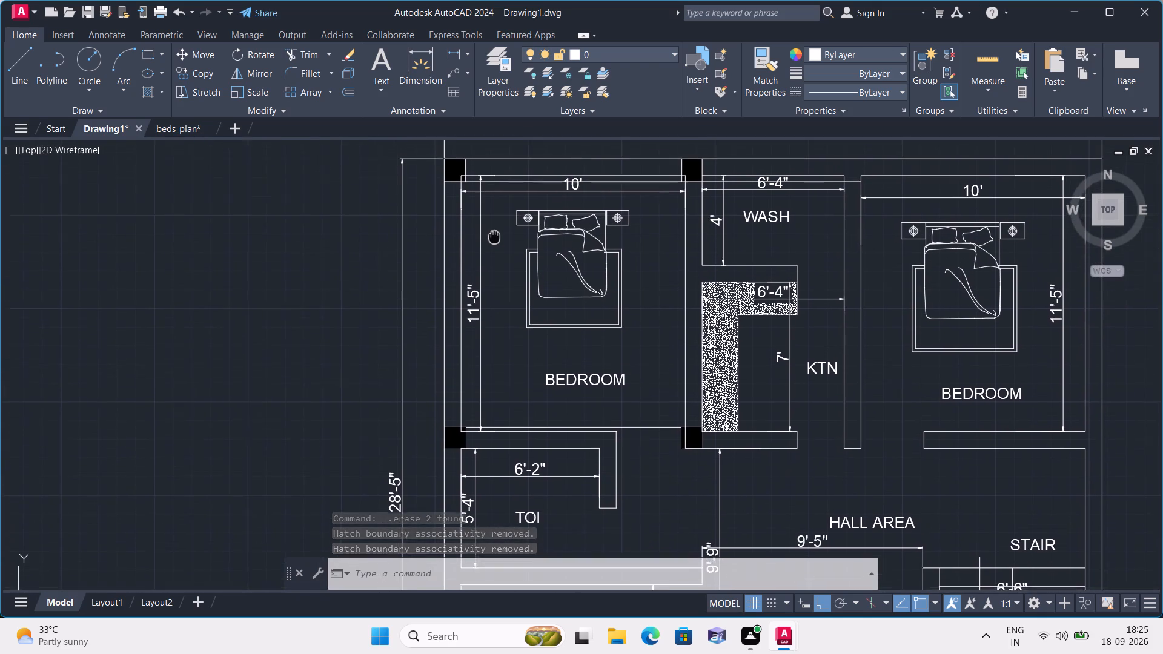
pyautogui.moveTo(494, 236); pyautogui.dragTo(506, 270, button='middle')
pyautogui.scroll(2, 497, 197)
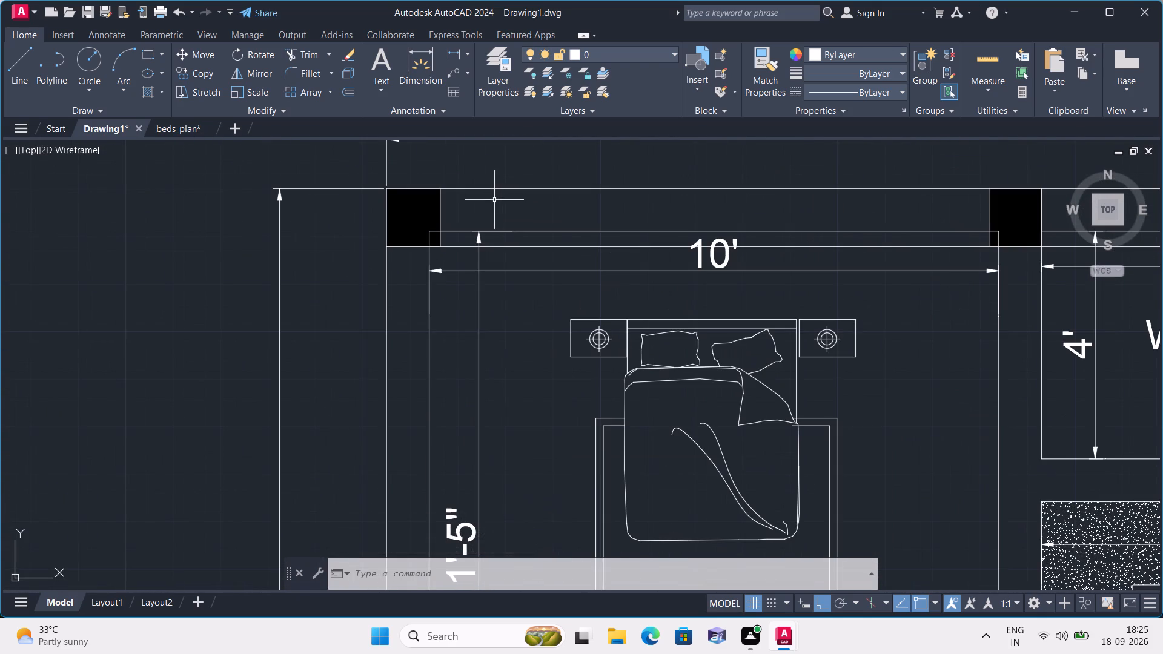
pyautogui.click(495, 233)
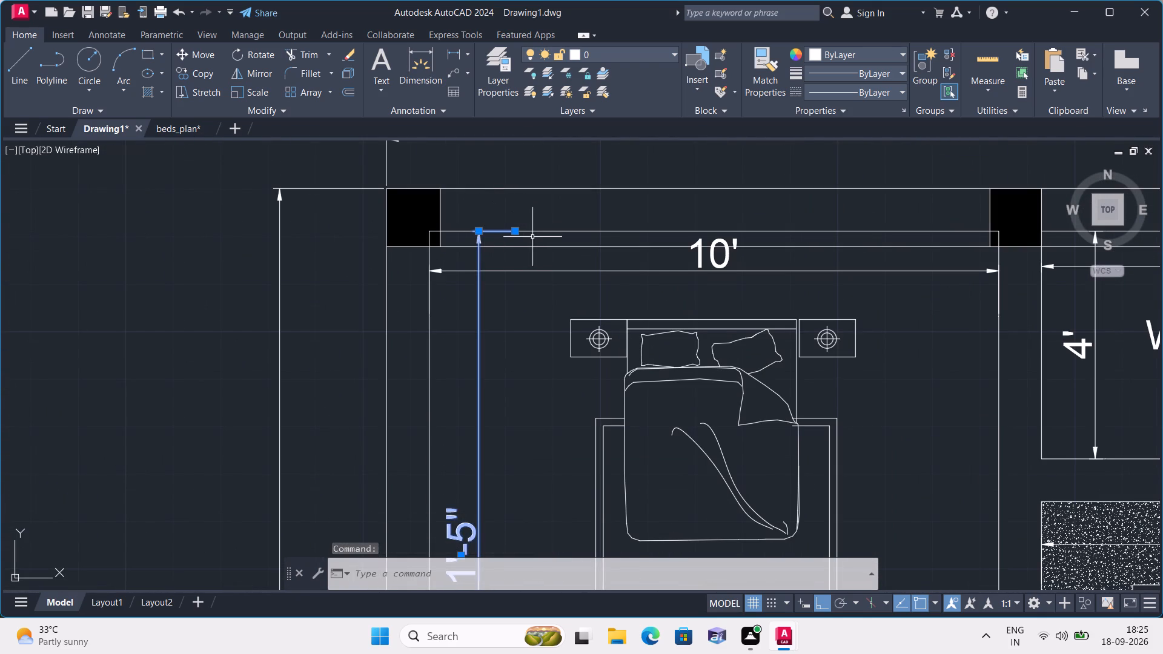
pyautogui.press('Escape')
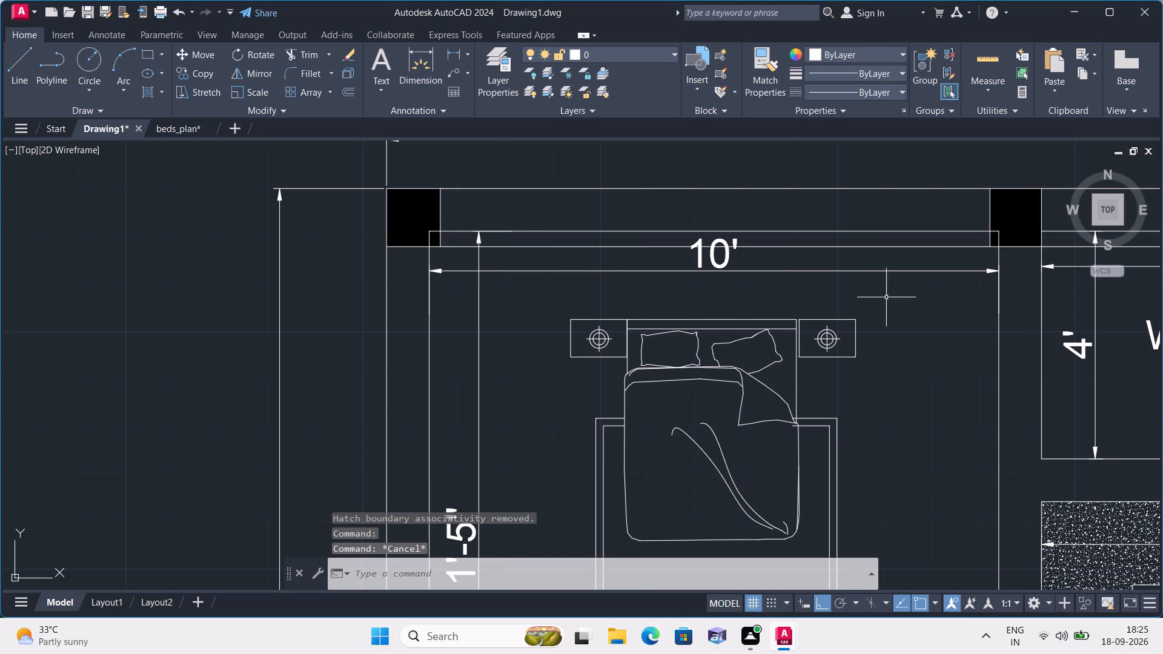
pyautogui.click(964, 248)
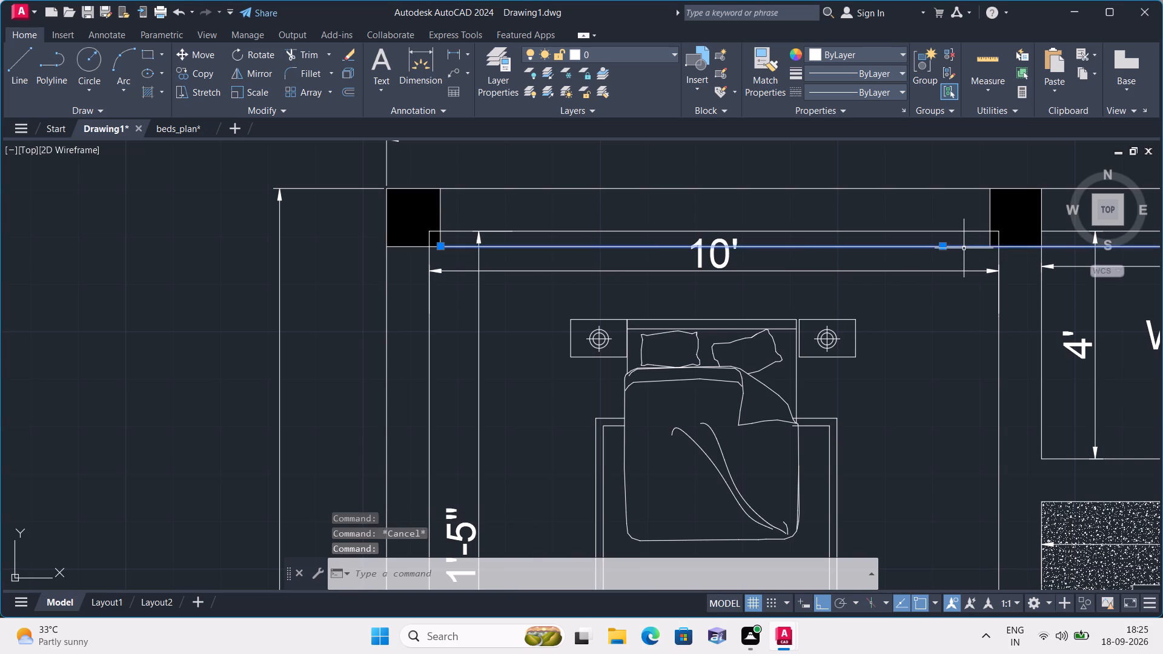
pyautogui.scroll(-1, 955, 248)
pyautogui.moveTo(947, 313); pyautogui.dragTo(921, 272, button='middle')
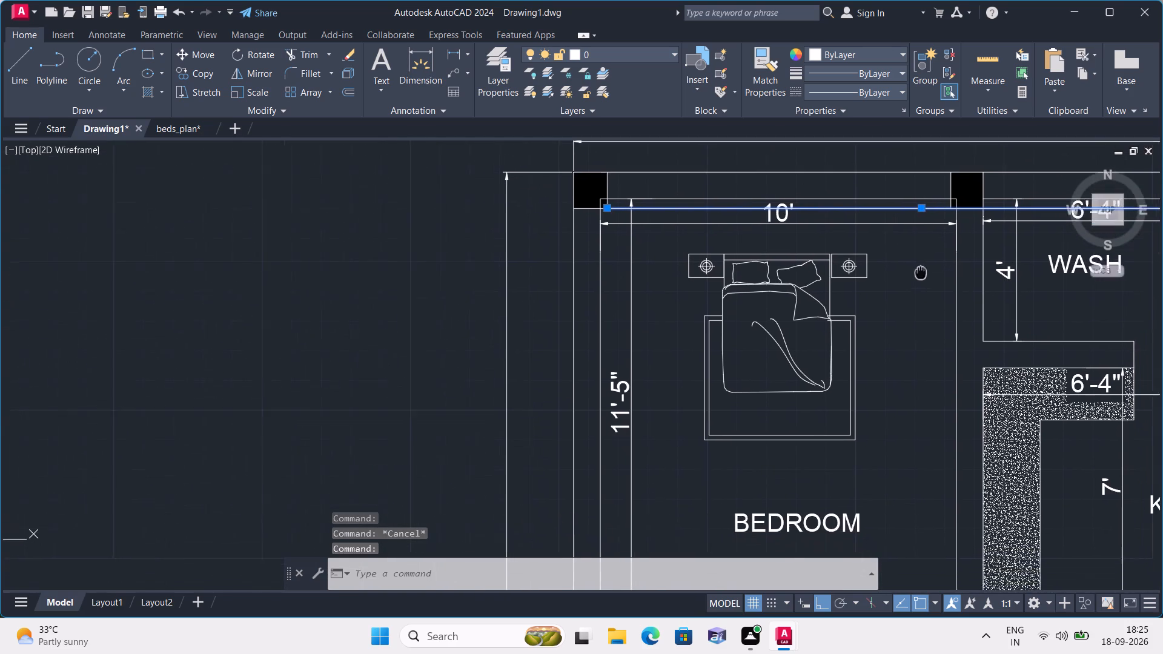
pyautogui.moveTo(921, 272); pyautogui.dragTo(918, 266, button='middle')
pyautogui.scroll(-1, 915, 276)
pyautogui.moveTo(938, 377); pyautogui.dragTo(870, 257, button='middle')
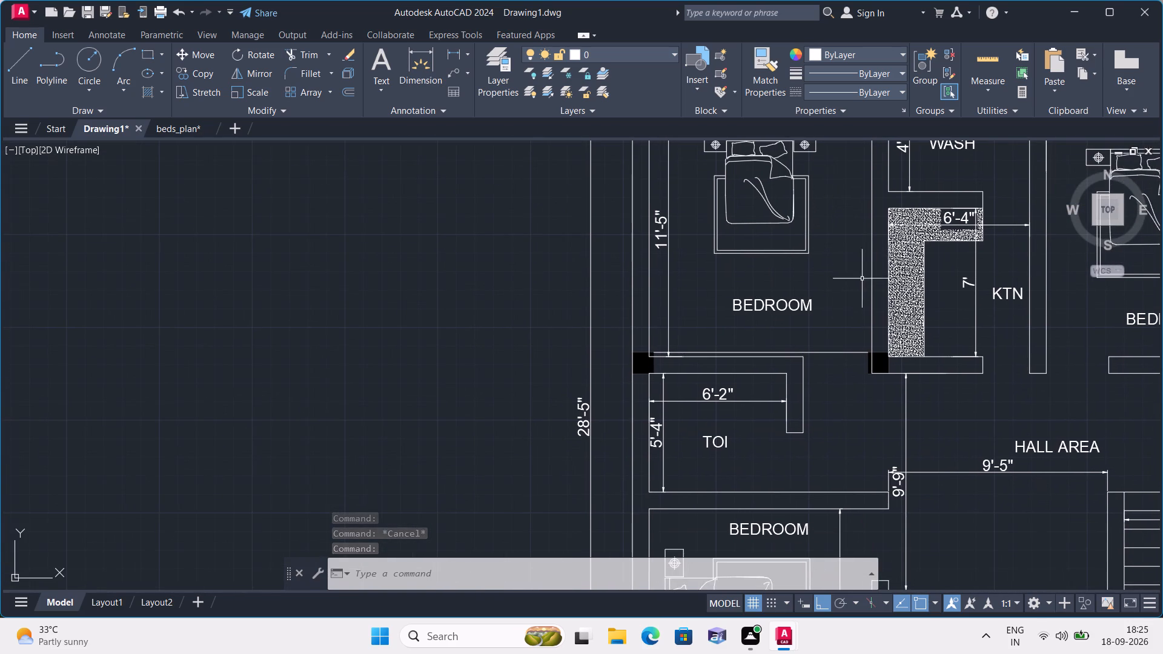
pyautogui.scroll(2, 852, 331)
pyautogui.moveTo(849, 347); pyautogui.dragTo(823, 262, button='middle')
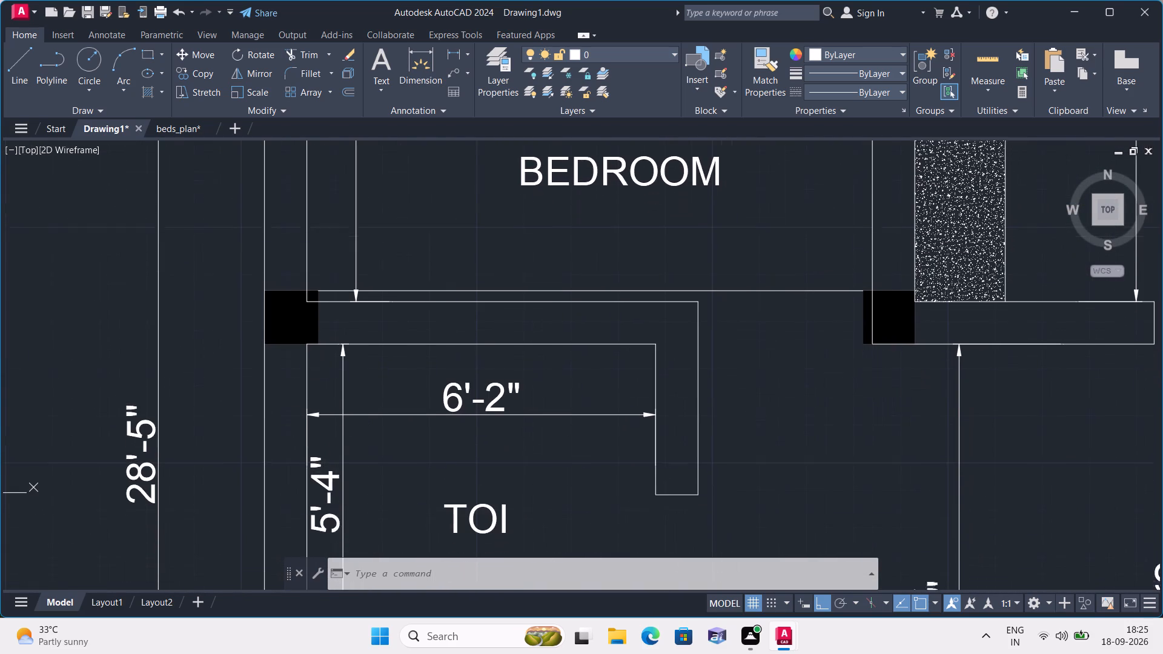
pyautogui.click(833, 291)
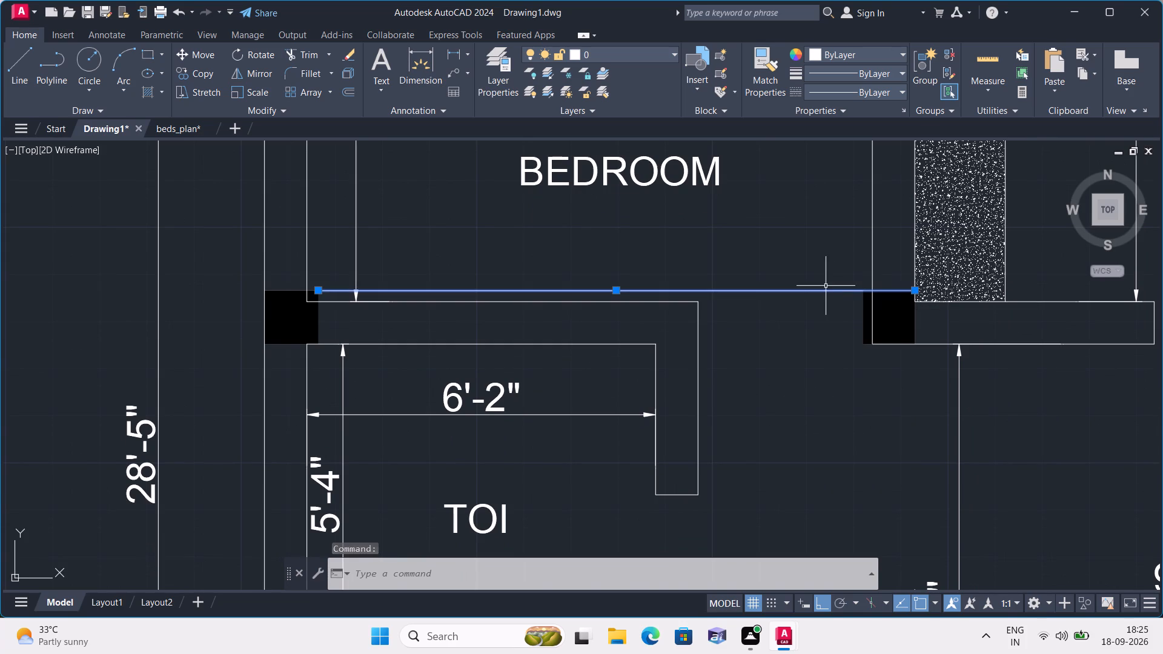
pyautogui.scroll(-2, 823, 284)
pyautogui.press('Delete')
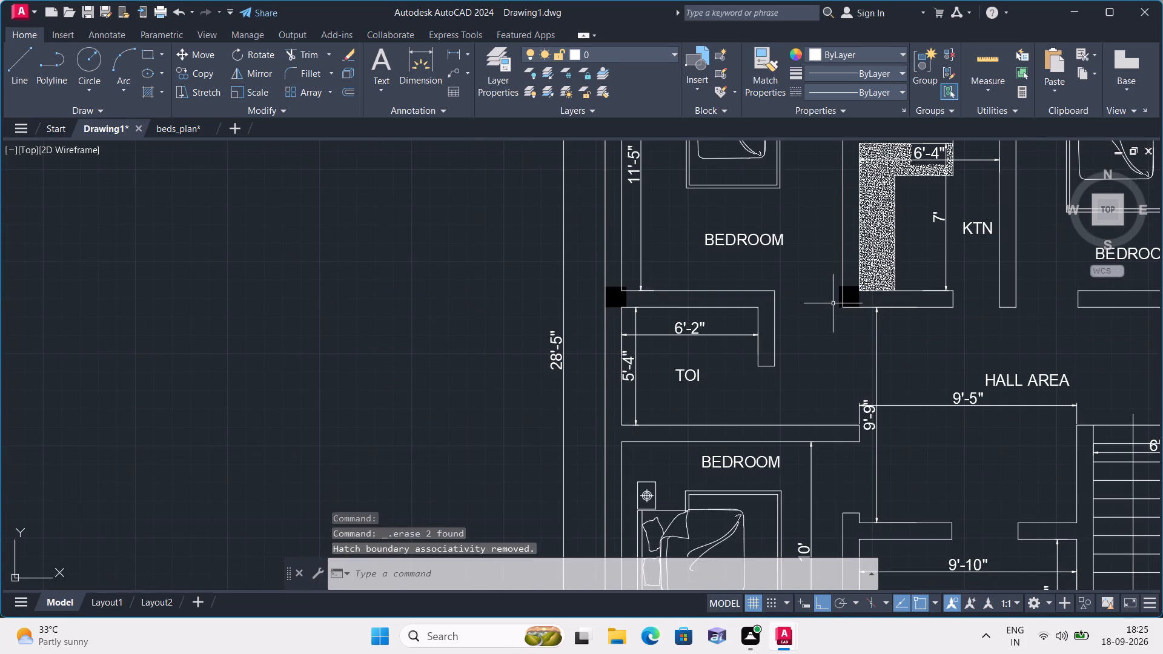
# Erase the three outline lines on the east and south sides of the filled column at the plan's north-west corner.
pyautogui.scroll(-1, 832, 325)
pyautogui.moveTo(827, 324); pyautogui.dragTo(840, 193, button='middle')
pyautogui.scroll(3, 832, 346)
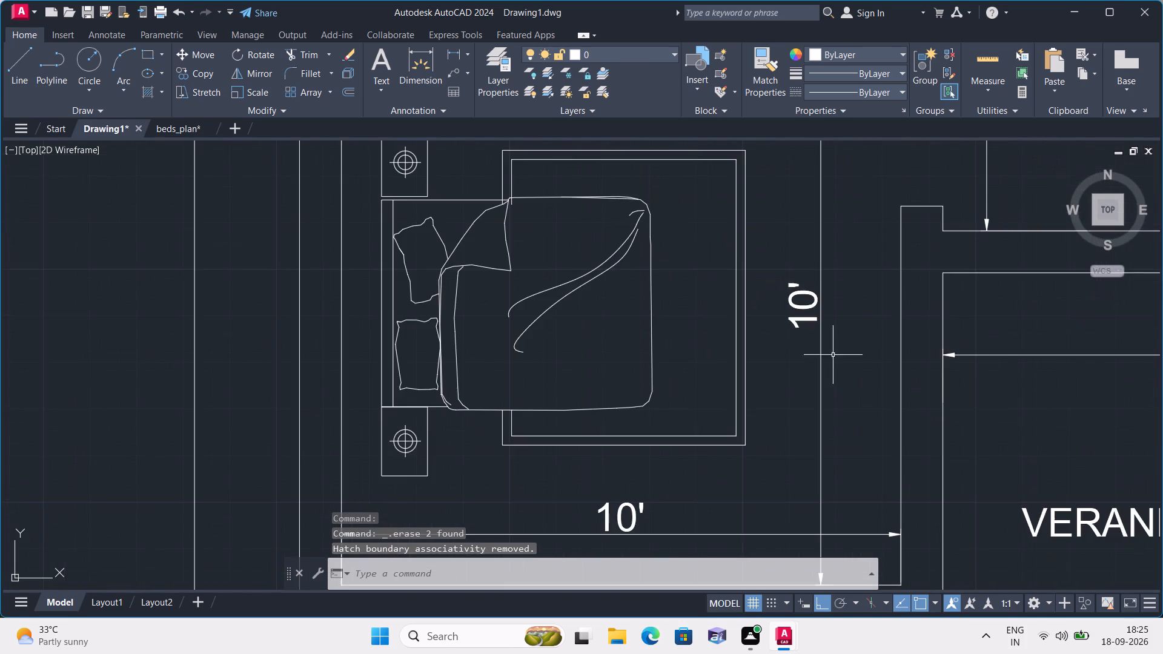
pyautogui.moveTo(847, 413); pyautogui.dragTo(872, 275, button='middle')
pyautogui.scroll(-1, 847, 414)
pyautogui.scroll(1, 723, 369)
pyautogui.scroll(-2, 723, 369)
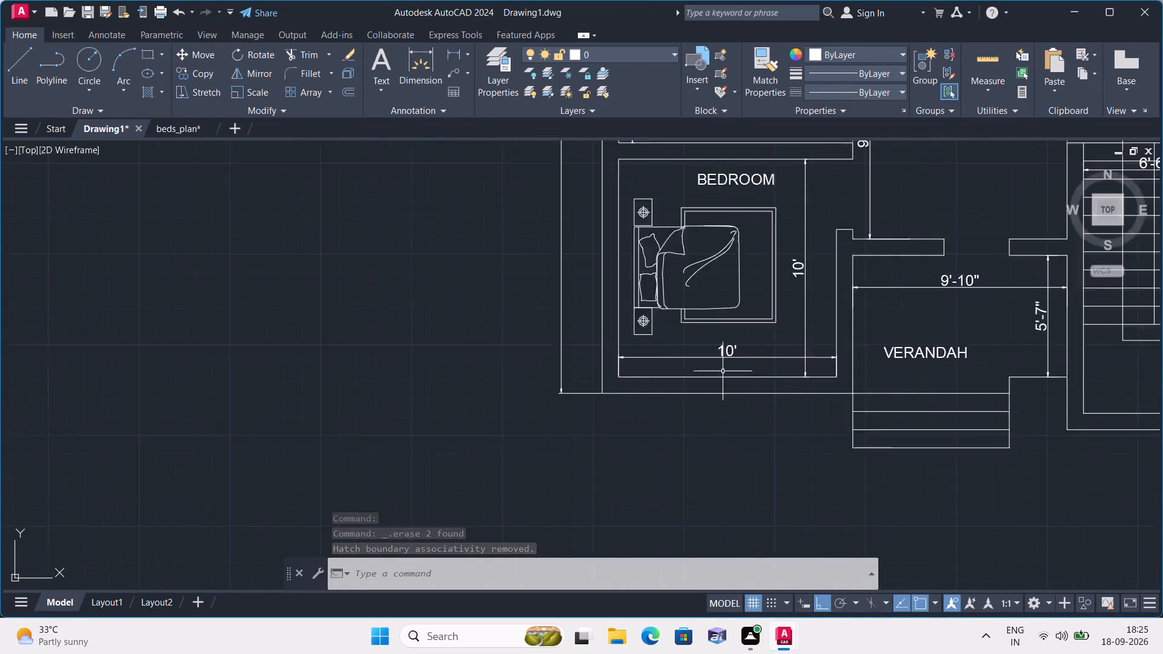
pyautogui.scroll(-1, 723, 371)
pyautogui.moveTo(764, 231); pyautogui.dragTo(672, 453, button='middle')
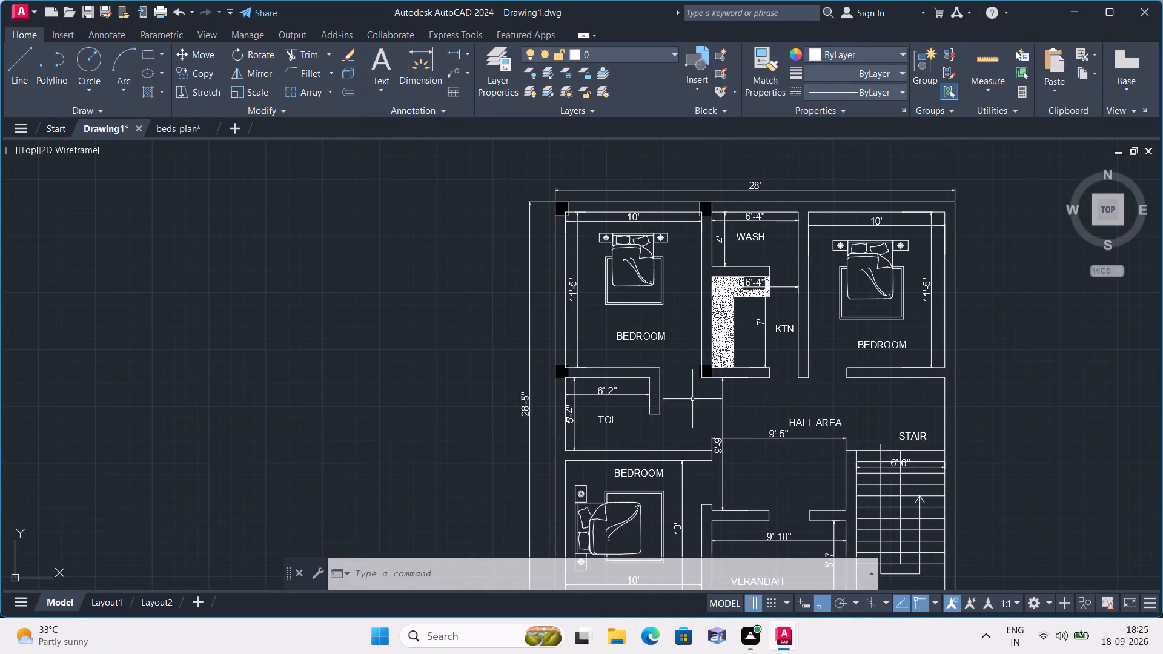
pyautogui.scroll(1, 667, 335)
pyautogui.moveTo(578, 302); pyautogui.dragTo(607, 391, button='middle')
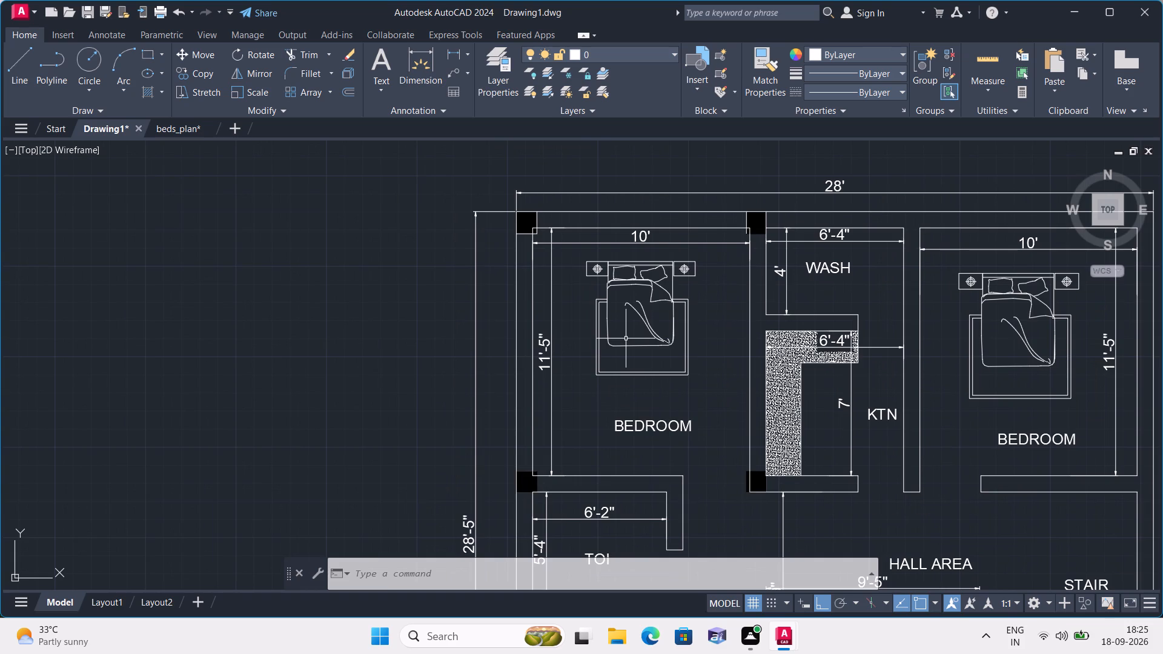
pyautogui.scroll(3, 444, 198)
pyautogui.scroll(2, 828, 329)
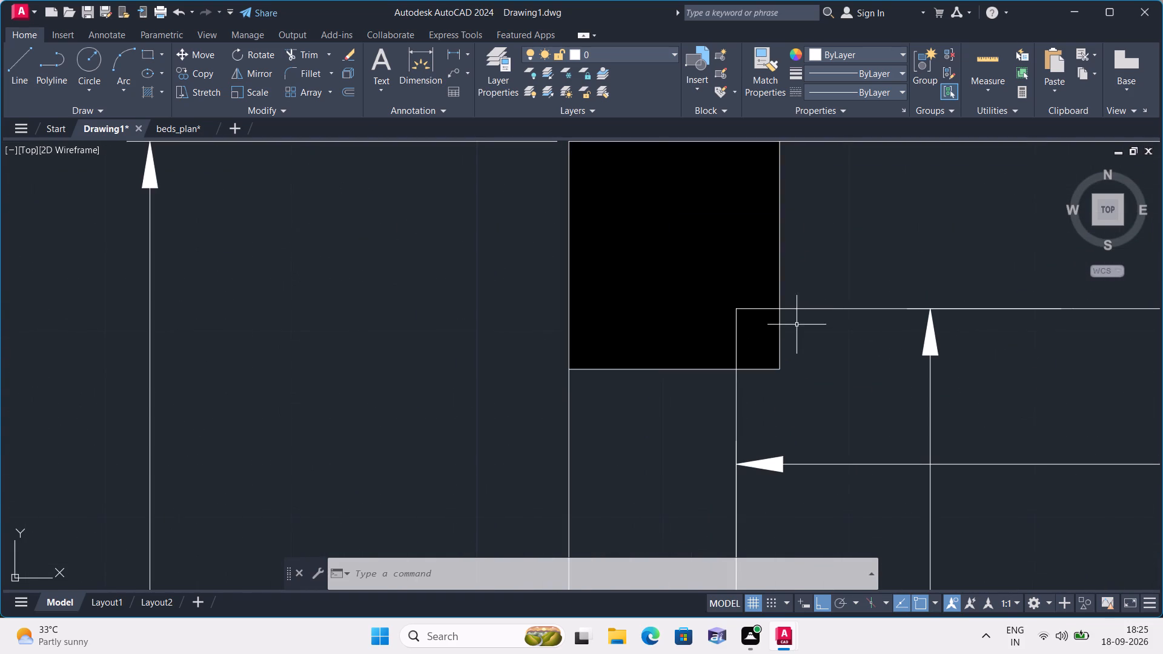
pyautogui.click(783, 342)
pyautogui.click(781, 343)
pyautogui.click(780, 341)
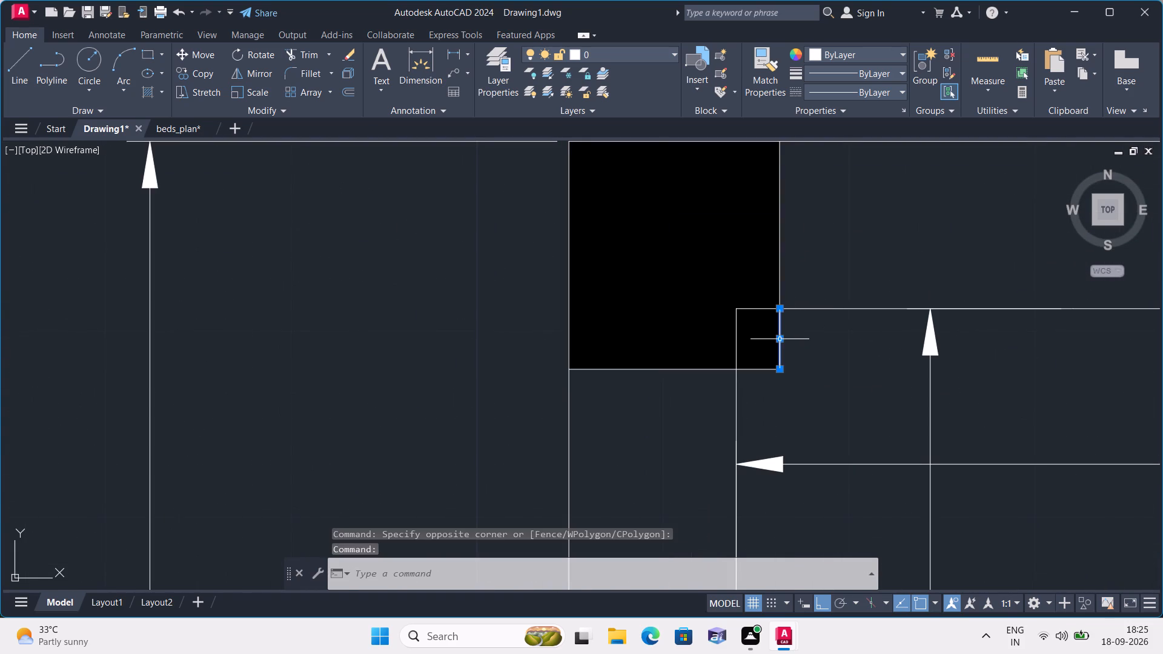
pyautogui.click(779, 282)
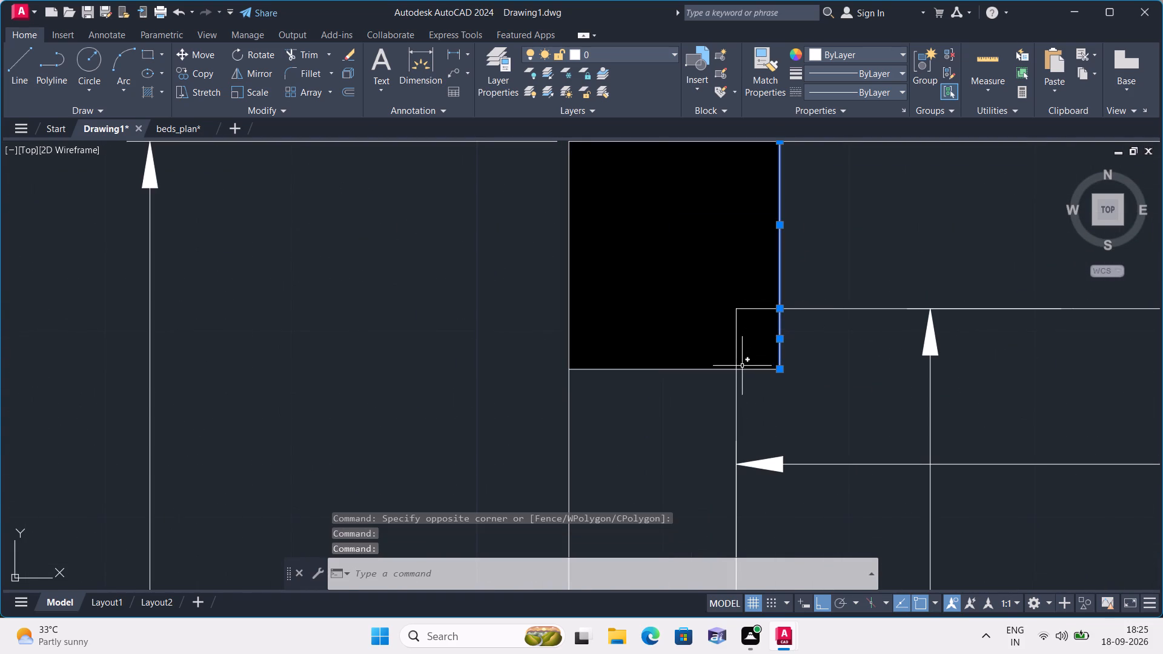
pyautogui.click(742, 370)
pyautogui.press('Delete')
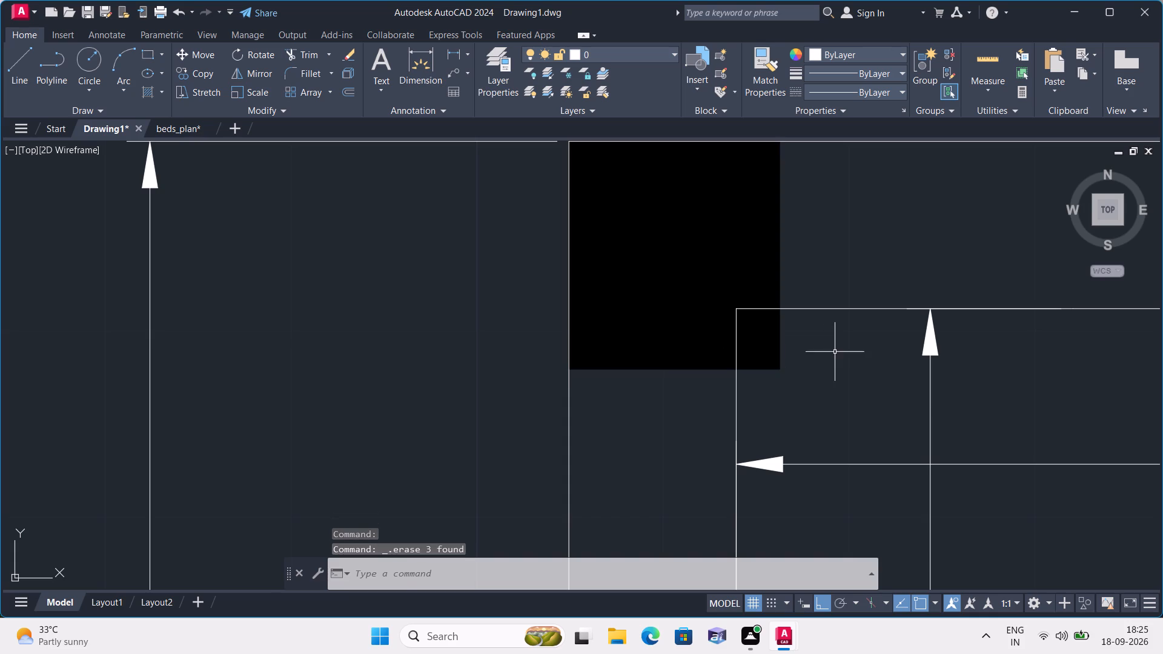
# Draw a vertical guide line from the south-east corner of the toilet's filled column south to the outer face of the south wall.
pyautogui.scroll(-2, 835, 352)
pyautogui.moveTo(830, 357); pyautogui.dragTo(744, 225, button='middle')
pyautogui.scroll(-1, 738, 211)
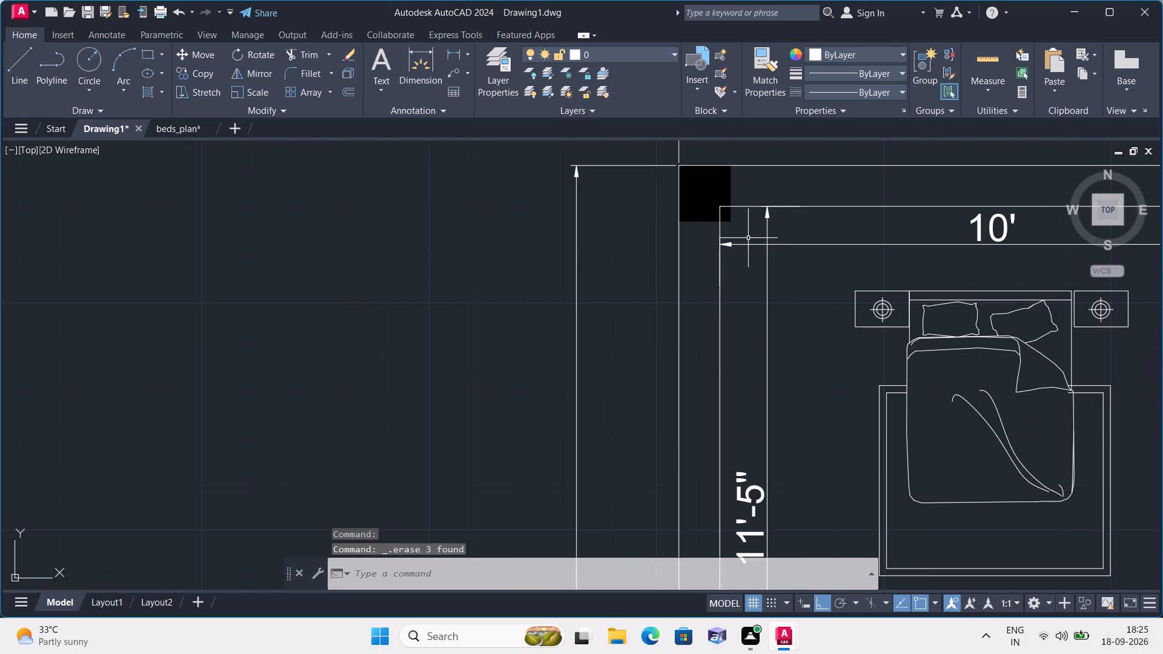
pyautogui.scroll(1, 749, 239)
pyautogui.scroll(-1, 740, 301)
pyautogui.moveTo(743, 305); pyautogui.dragTo(718, 91, button='middle')
pyautogui.scroll(-1, 711, 122)
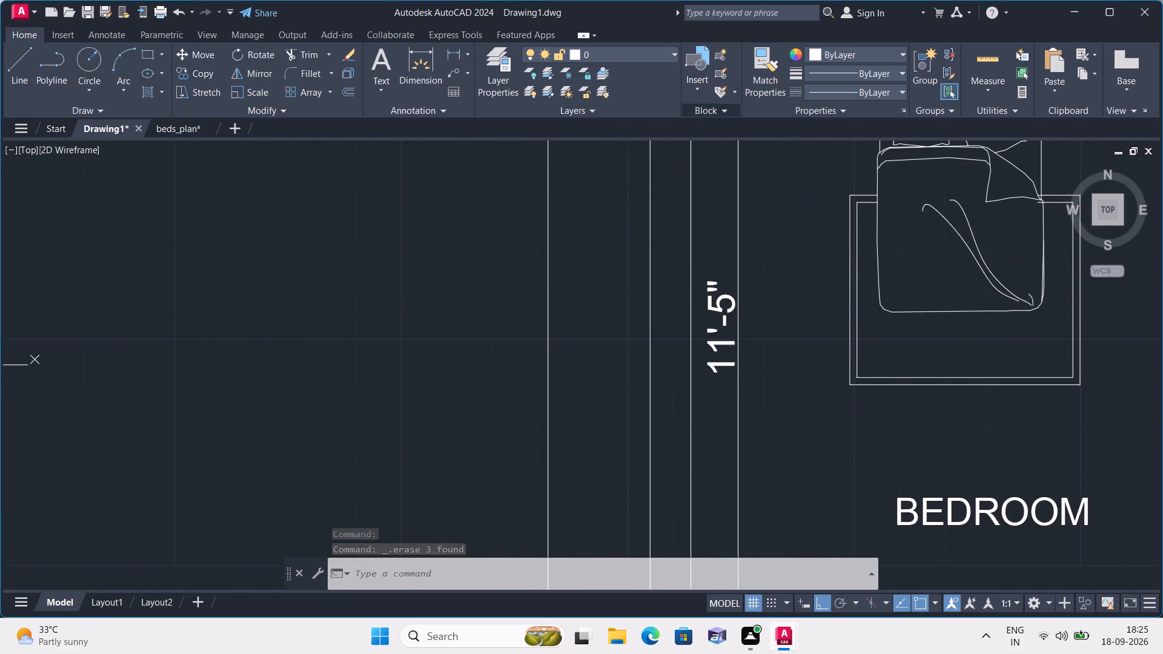
pyautogui.moveTo(707, 395); pyautogui.dragTo(686, 196, button='middle')
pyautogui.scroll(1, 699, 368)
pyautogui.moveTo(699, 368); pyautogui.dragTo(696, 366, button='middle')
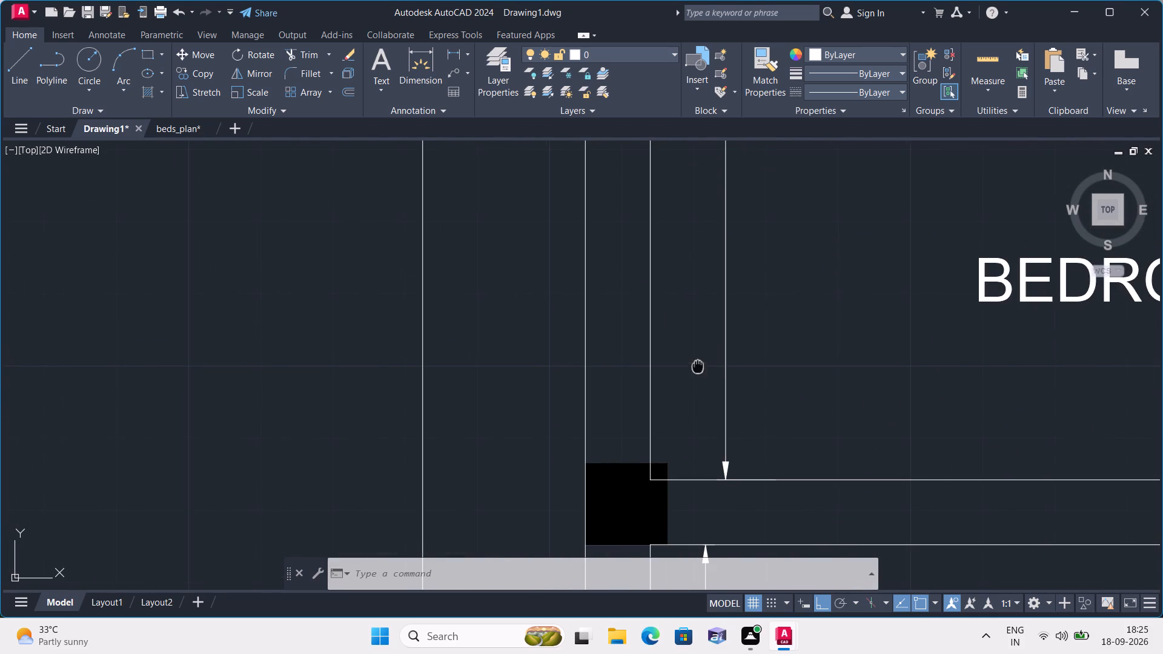
pyautogui.moveTo(696, 366); pyautogui.dragTo(714, 246, button='middle')
pyautogui.scroll(-1, 700, 289)
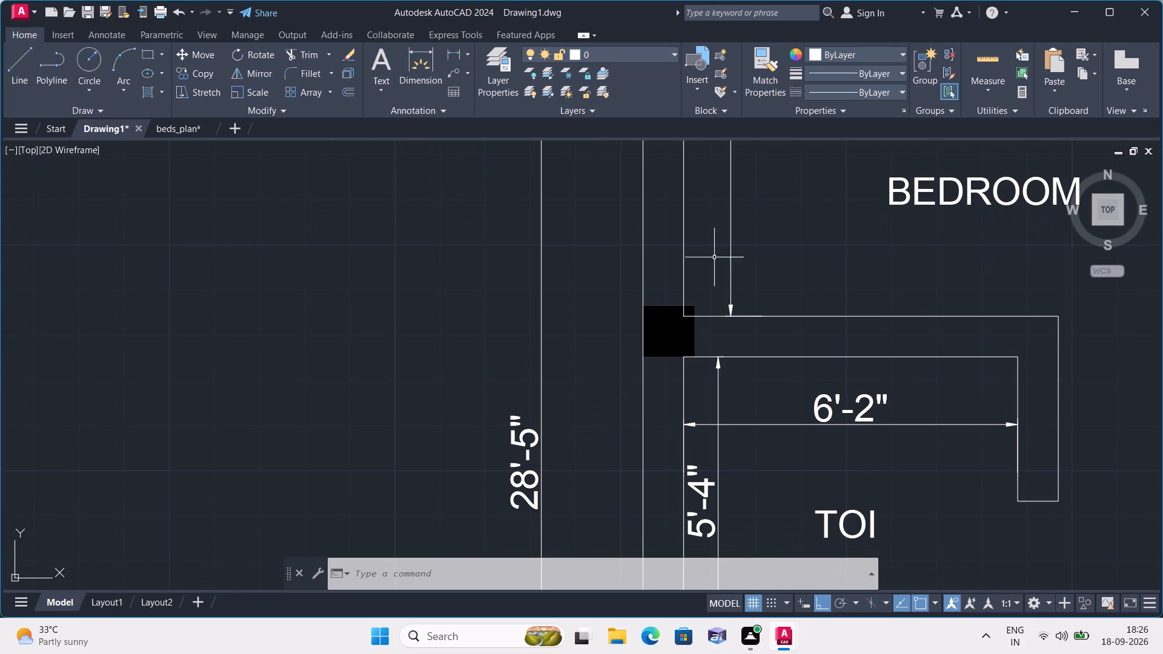
pyautogui.scroll(-1, 714, 257)
pyautogui.moveTo(775, 327); pyautogui.dragTo(752, 180, button='middle')
pyautogui.scroll(-1, 752, 181)
pyautogui.scroll(1, 754, 206)
pyautogui.moveTo(770, 336); pyautogui.dragTo(759, 208, button='middle')
pyautogui.scroll(-1, 757, 226)
pyautogui.scroll(1, 759, 208)
pyautogui.scroll(-1, 763, 258)
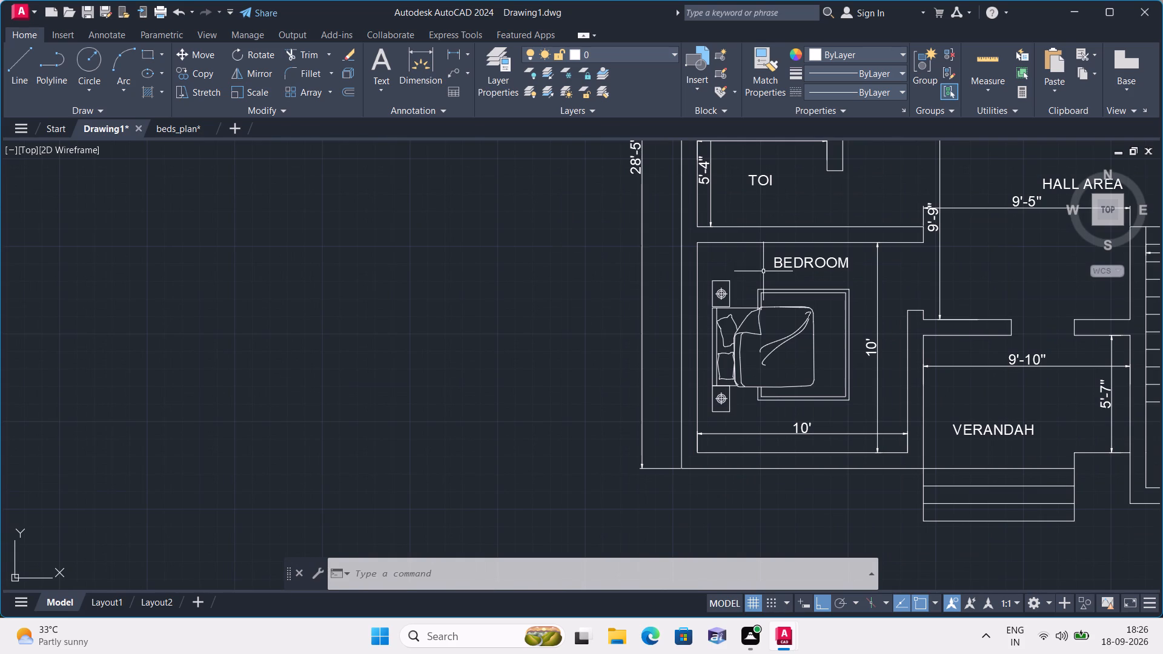
pyautogui.write('l')
pyautogui.press('space')
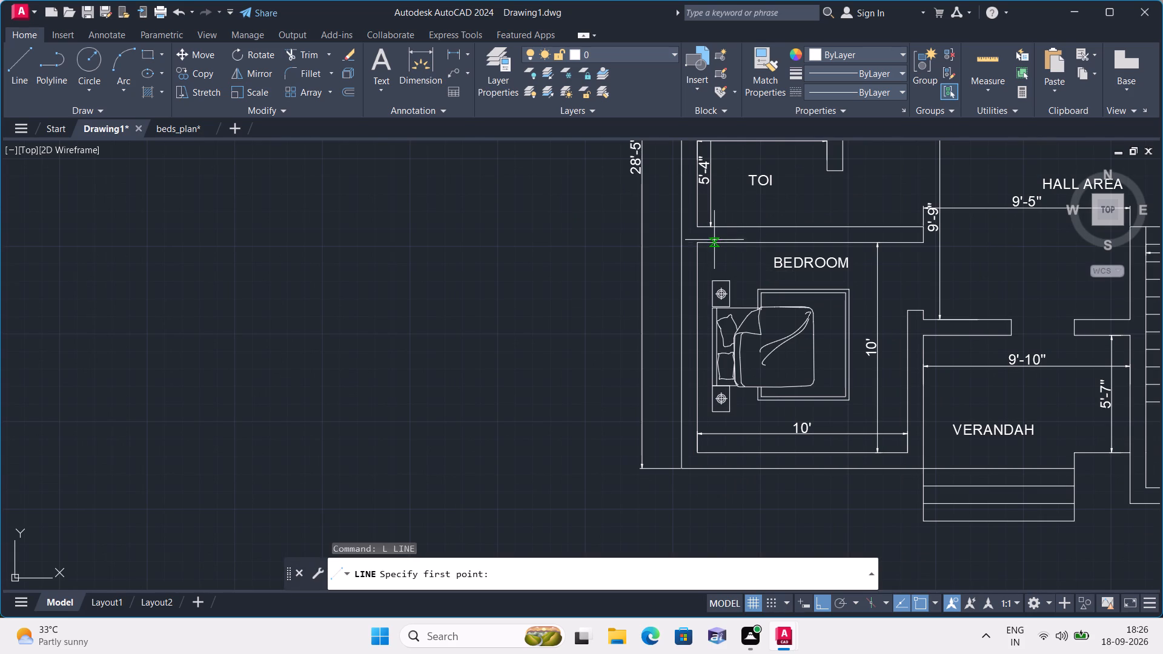
pyautogui.moveTo(713, 242); pyautogui.dragTo(726, 340, button='middle')
pyautogui.scroll(2, 715, 221)
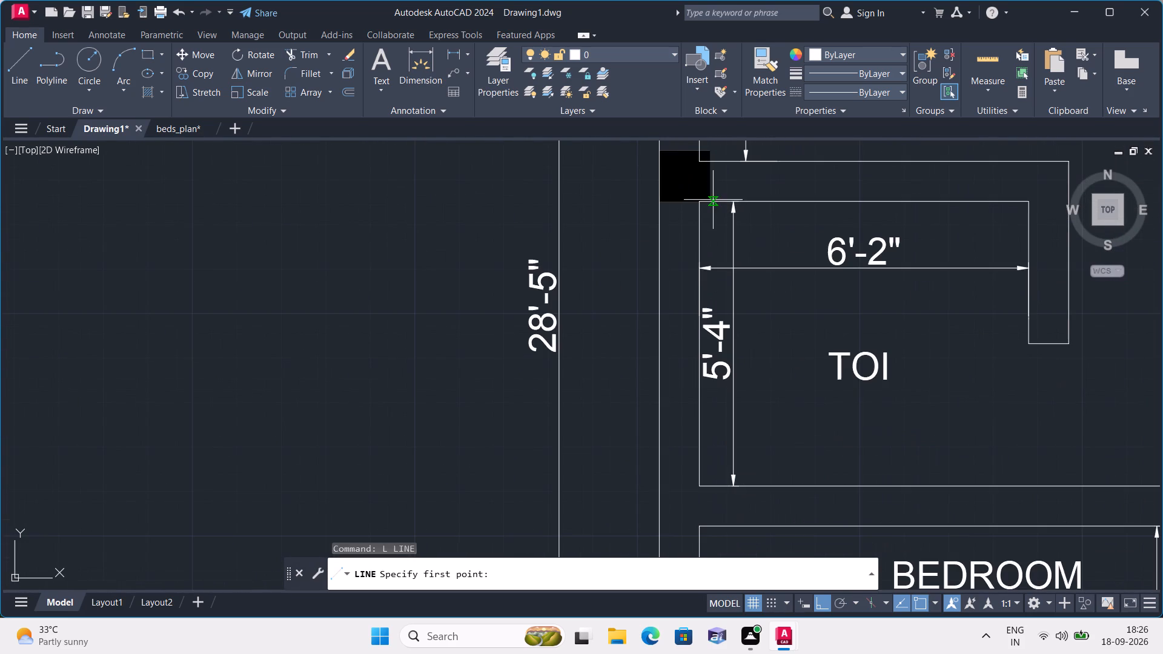
pyautogui.scroll(4, 707, 202)
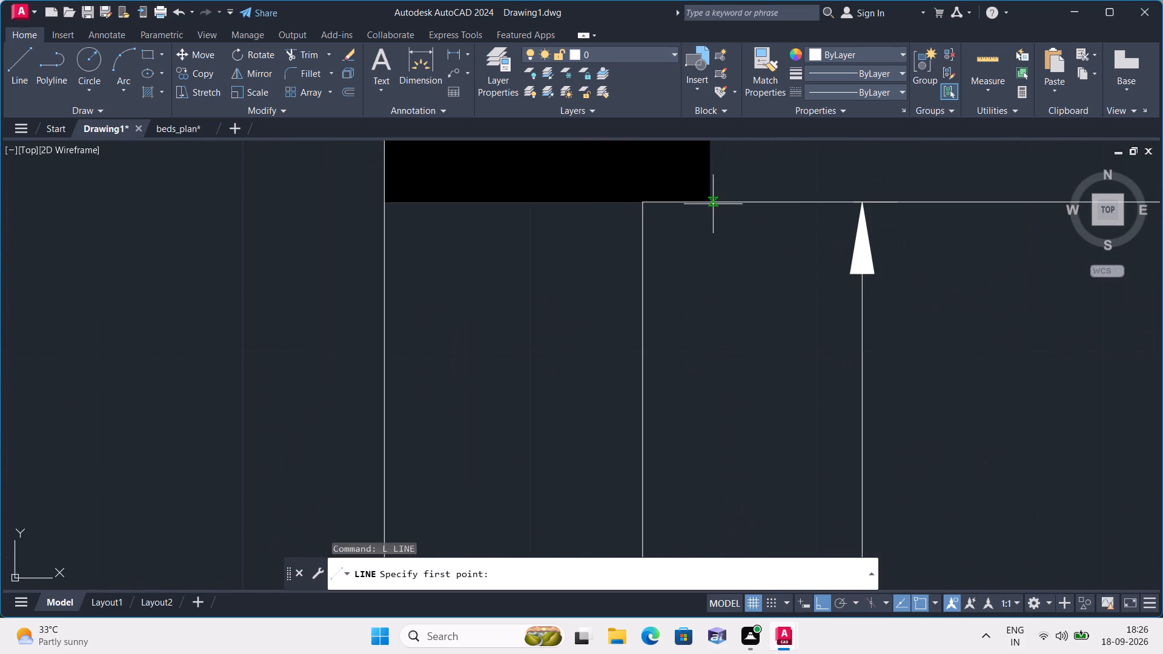
pyautogui.click(711, 201)
pyautogui.scroll(-1, 721, 286)
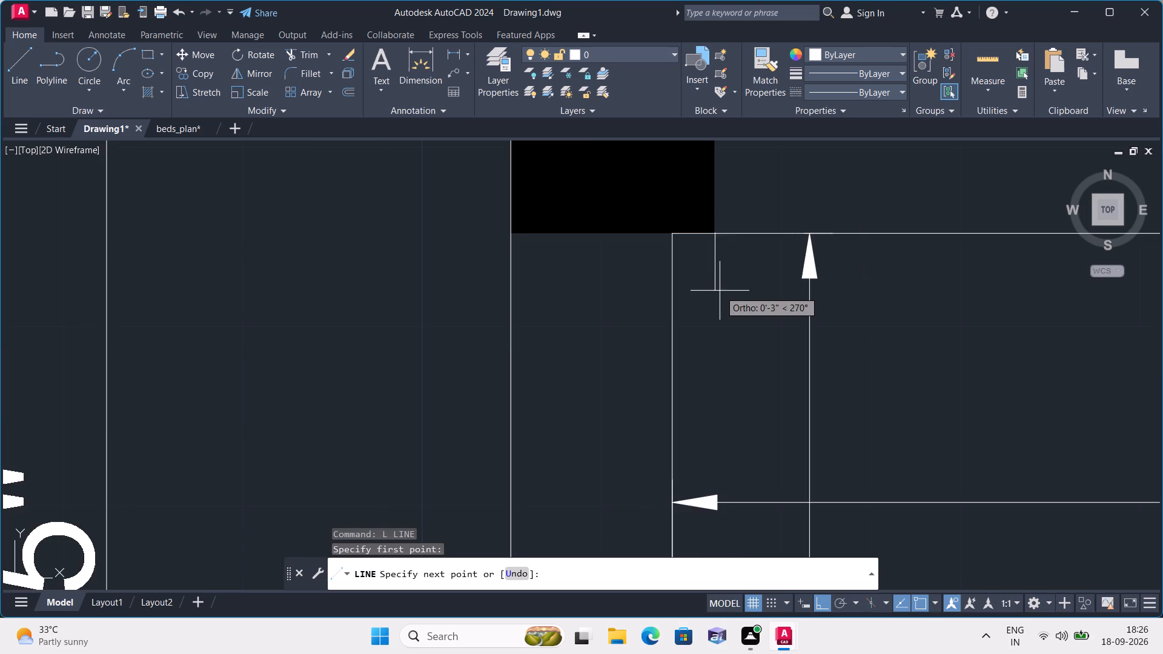
pyautogui.scroll(-1, 720, 292)
pyautogui.moveTo(720, 294); pyautogui.dragTo(742, 110, button='middle')
pyautogui.scroll(-1, 742, 109)
pyautogui.moveTo(740, 315); pyautogui.dragTo(734, 108, button='middle')
pyautogui.scroll(-2, 743, 91)
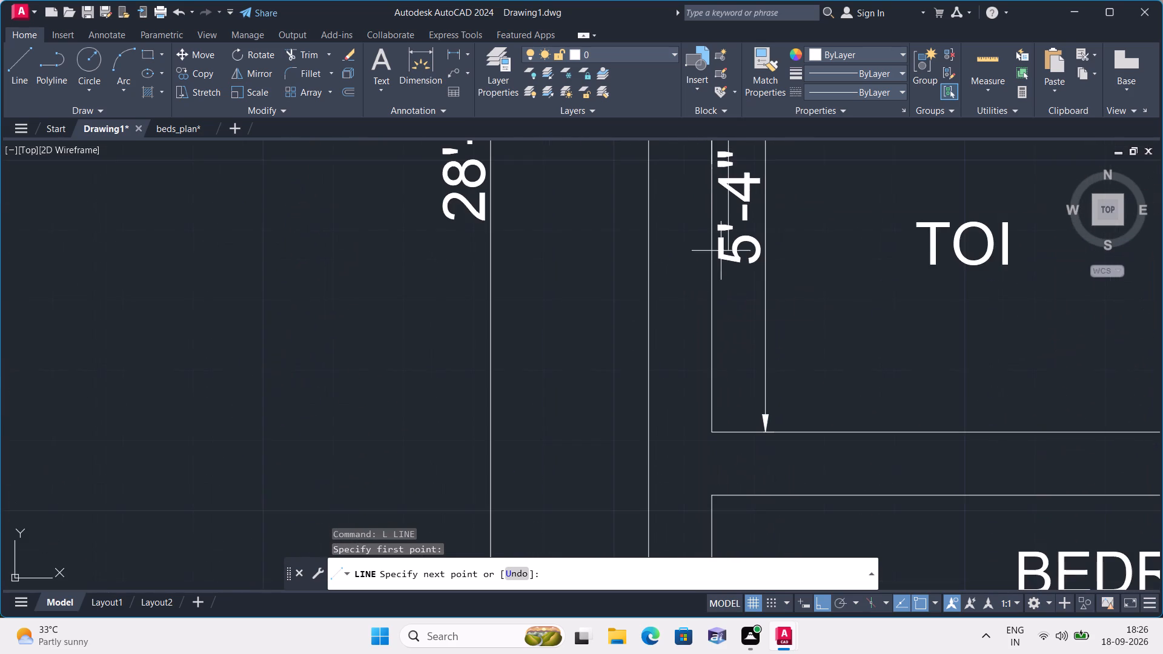
pyautogui.moveTo(726, 342); pyautogui.dragTo(729, 190, button='middle')
pyautogui.moveTo(750, 369); pyautogui.dragTo(773, 189, button='middle')
pyautogui.scroll(-2, 744, 313)
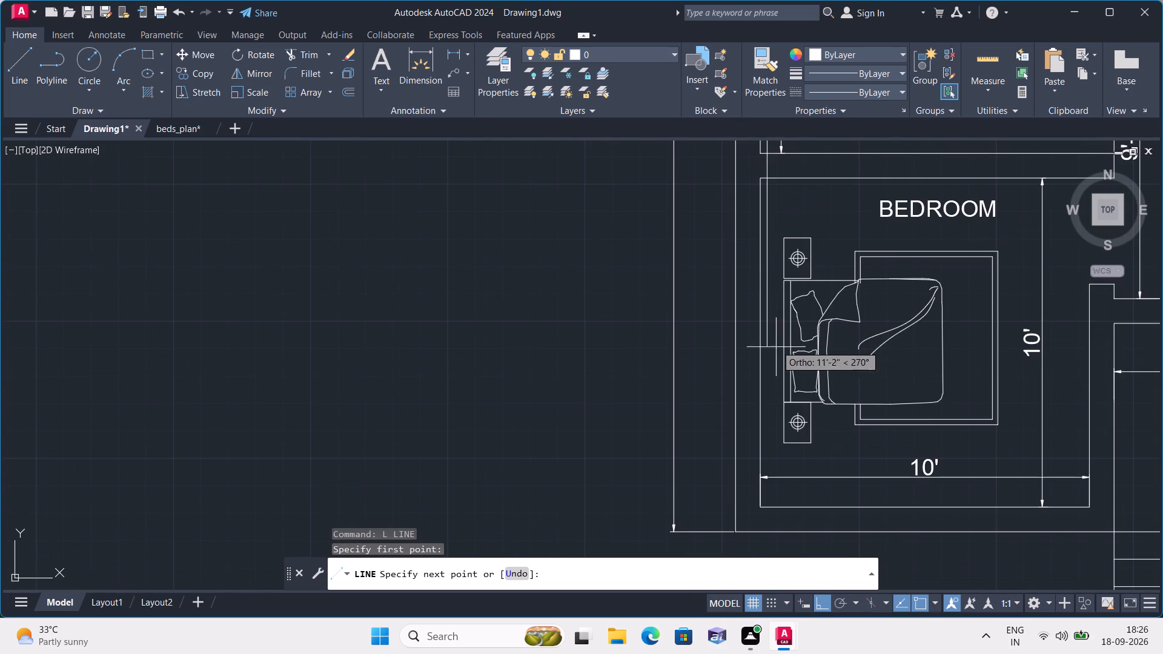
pyautogui.scroll(2, 785, 400)
pyautogui.scroll(-2, 785, 400)
pyautogui.scroll(1, 767, 484)
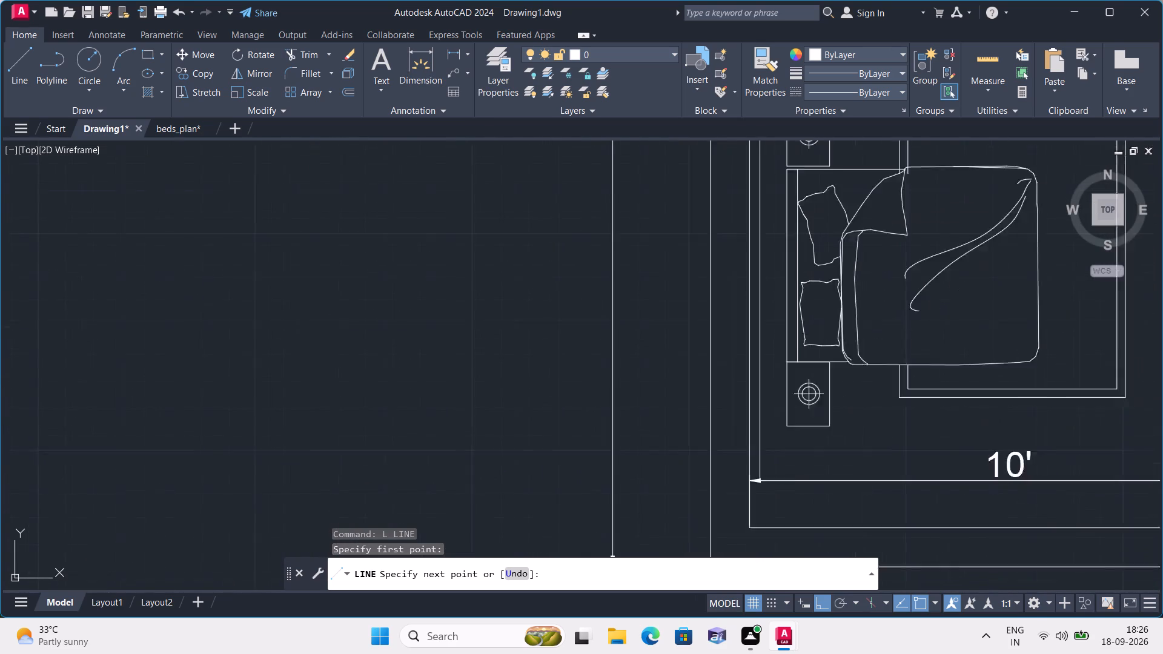
pyautogui.scroll(1, 767, 484)
pyautogui.moveTo(764, 515); pyautogui.dragTo(790, 397, button='middle')
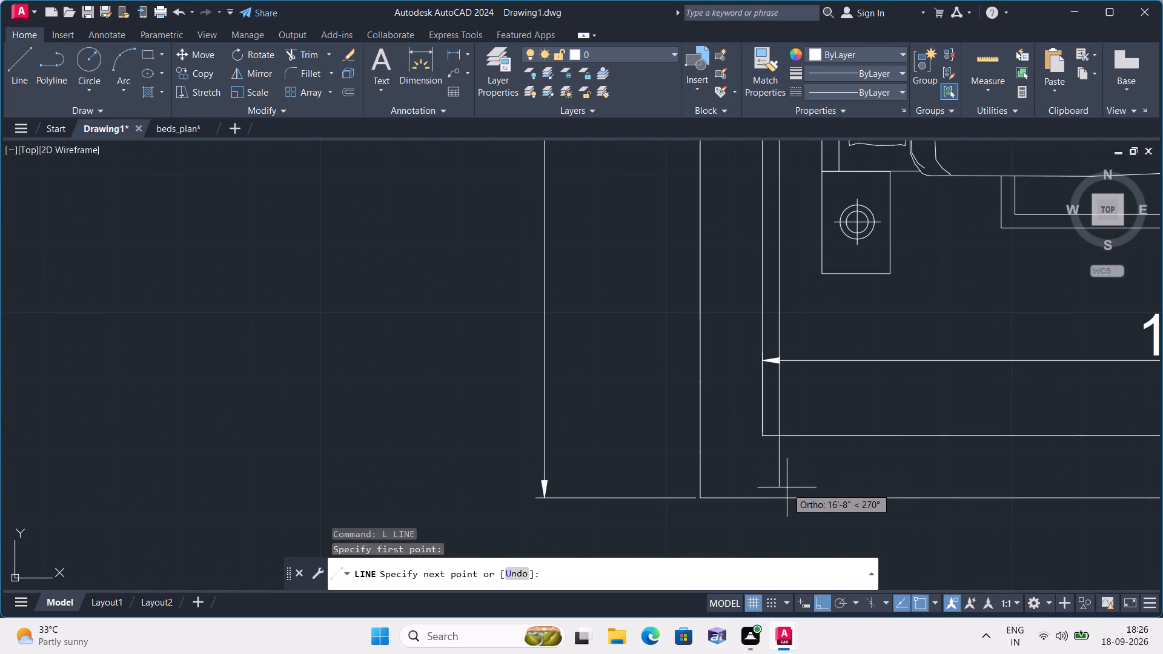
pyautogui.click(782, 496)
pyautogui.press('space')
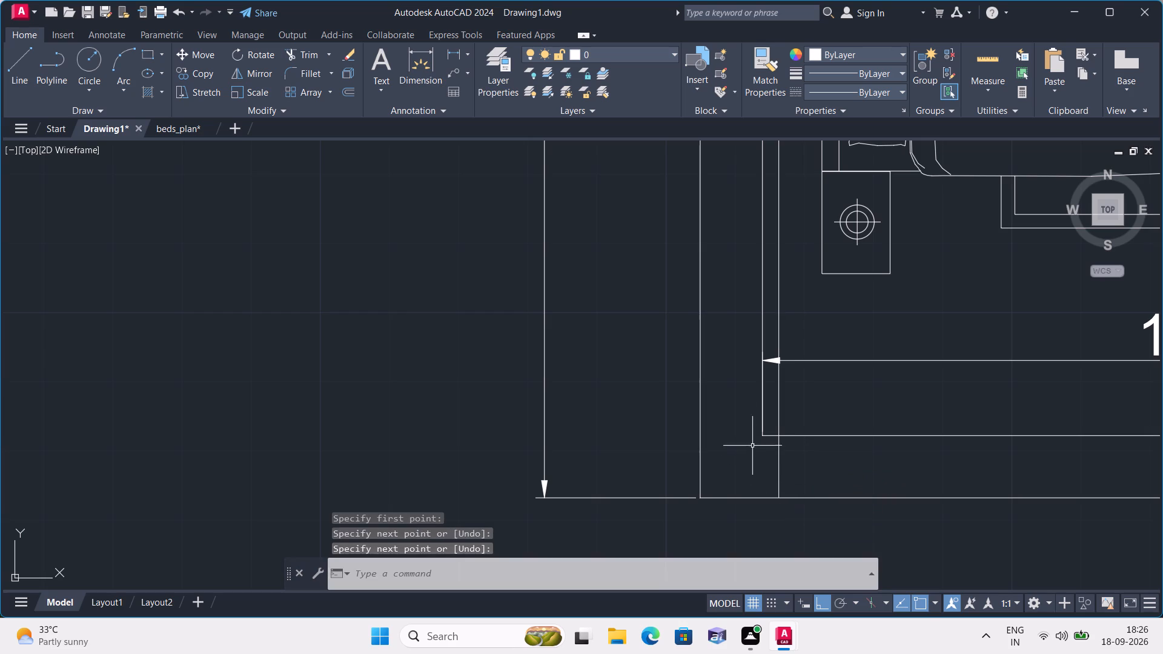
# Draw a horizontal guide line from the outer west wall face, just above the south bedroom's south wall, to that bedroom's east wall.
pyautogui.press('space')
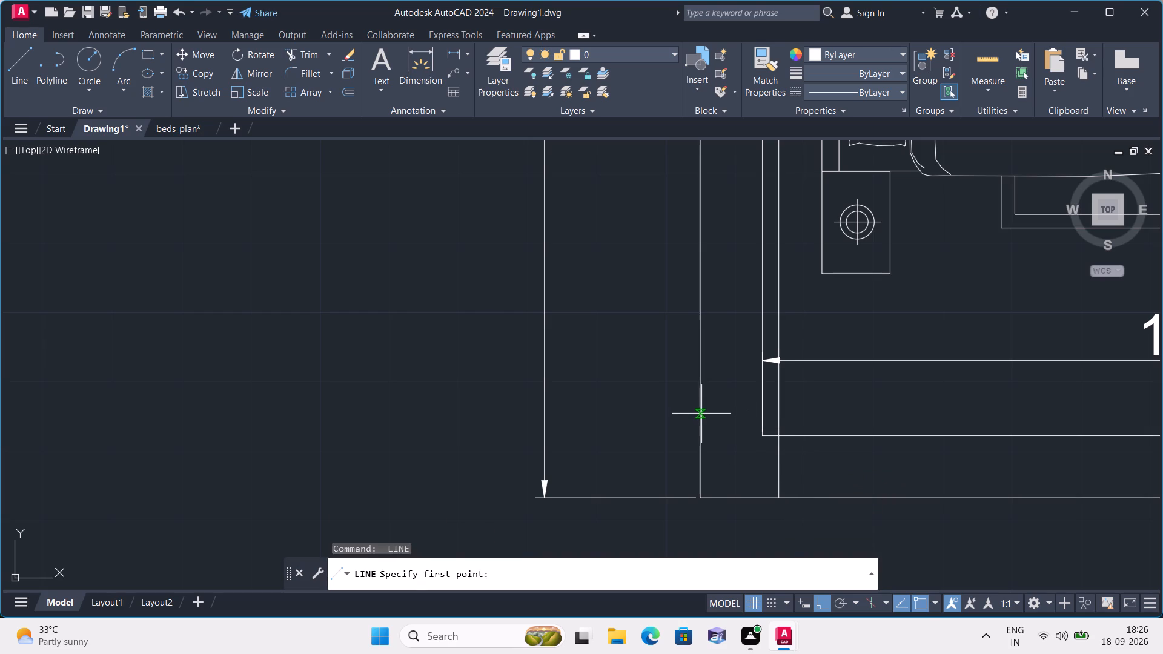
pyautogui.click(701, 414)
pyautogui.scroll(-1, 880, 418)
pyautogui.moveTo(880, 420); pyautogui.dragTo(880, 420, button='middle')
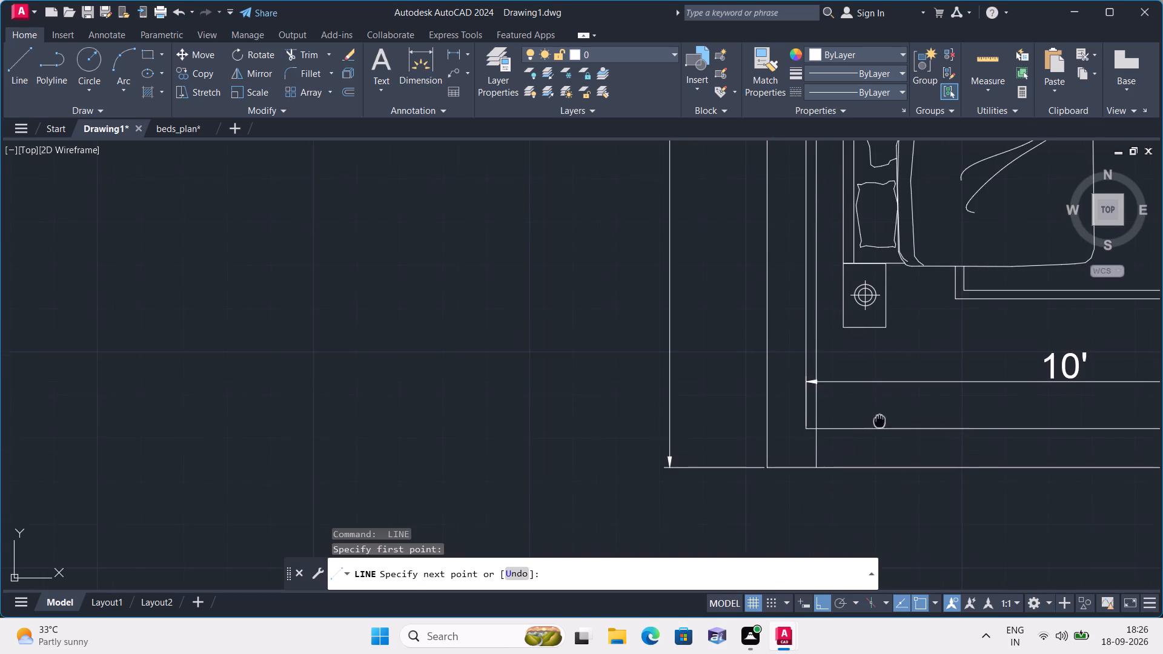
pyautogui.moveTo(880, 420); pyautogui.dragTo(841, 415, button='middle')
pyautogui.scroll(-1, 826, 413)
pyautogui.scroll(1, 1080, 412)
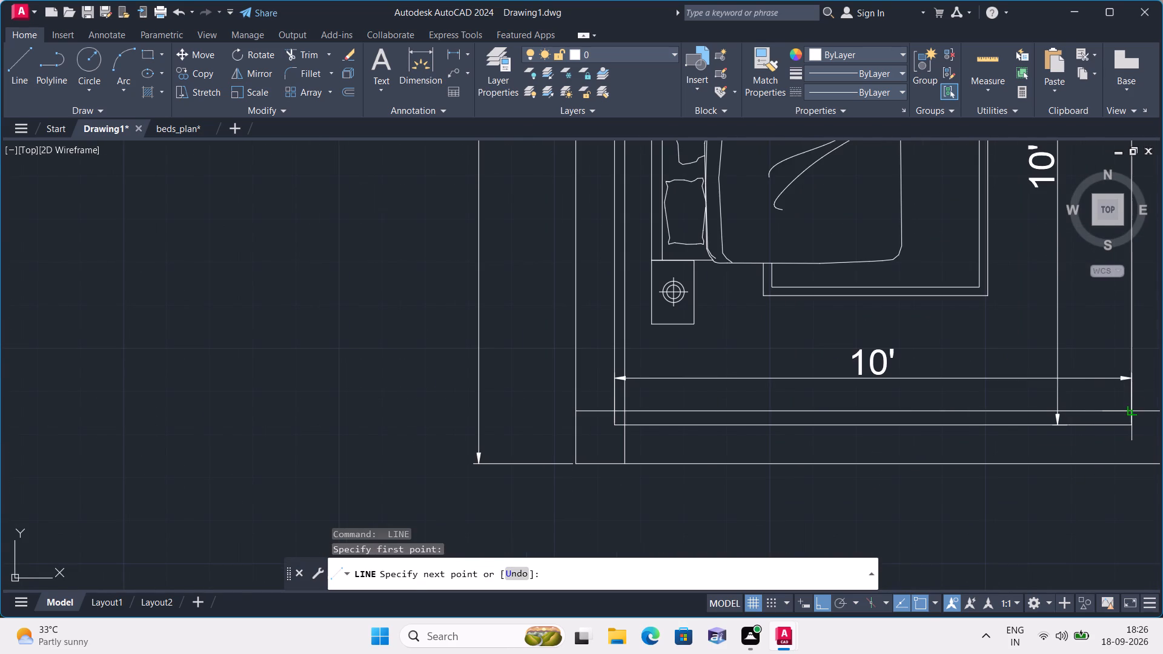
pyautogui.click(1132, 408)
pyautogui.press('space')
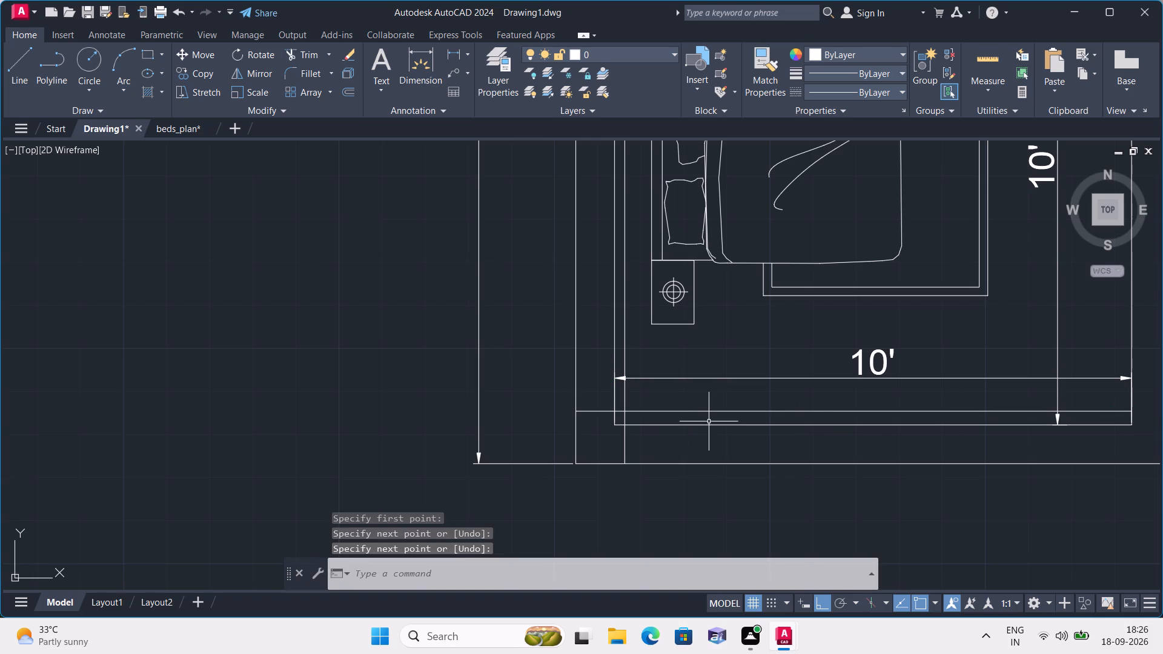
# Fill the column square at the plan's south-west corner, including its overlap inside the bedroom, with solid black (0,0,0) hatch.
pyautogui.write('h')
pyautogui.press('space')
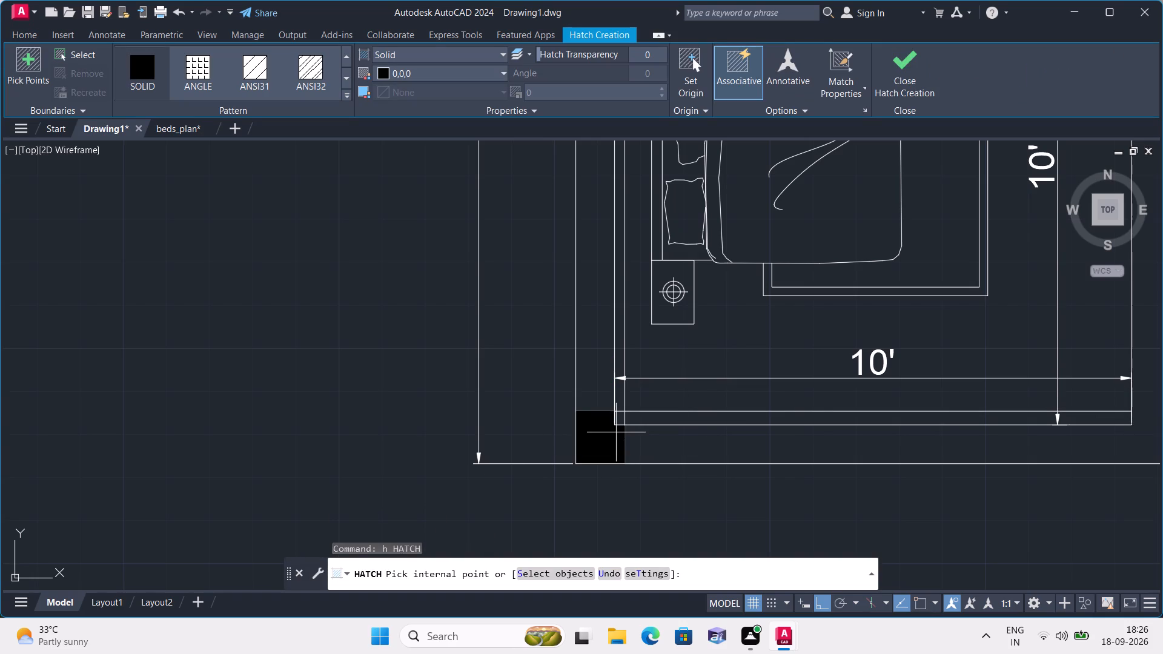
pyautogui.click(616, 432)
pyautogui.click(617, 418)
pyautogui.press('space')
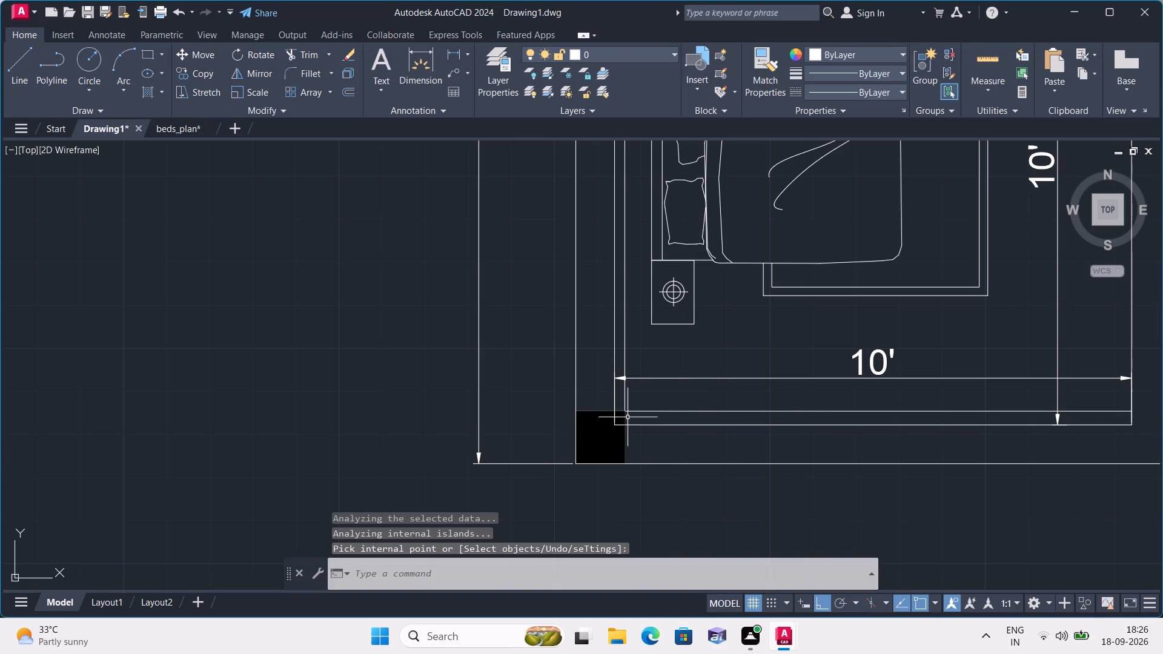
pyautogui.scroll(1, 641, 413)
pyautogui.scroll(-1, 715, 443)
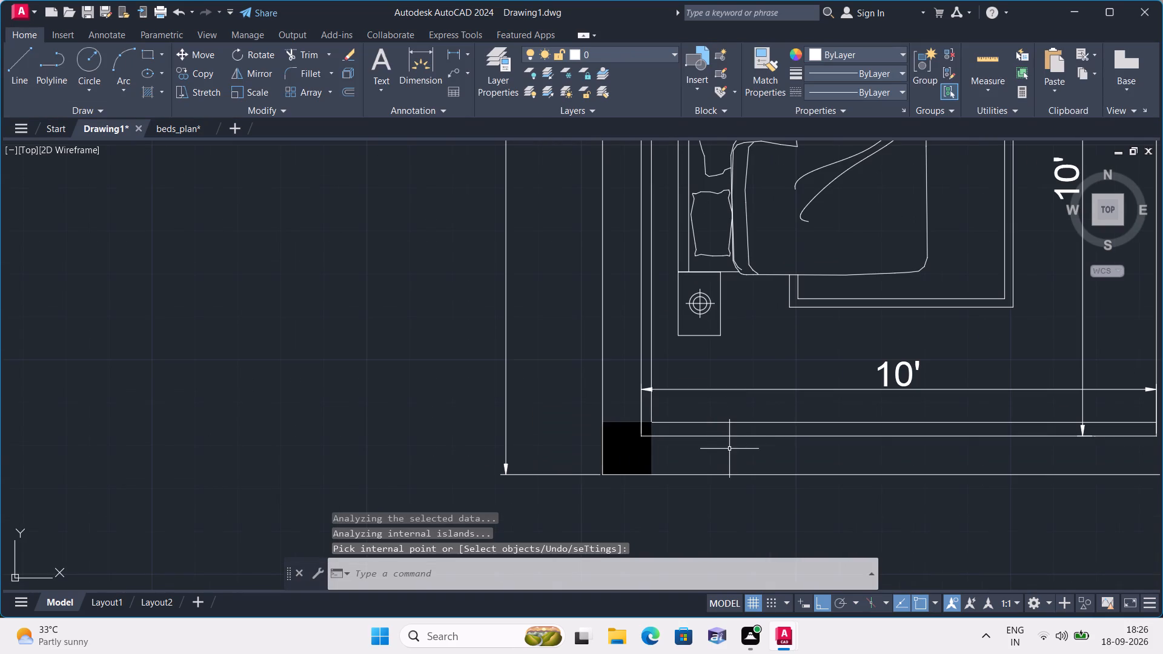
pyautogui.press('Escape')
pyautogui.scroll(3, 654, 448)
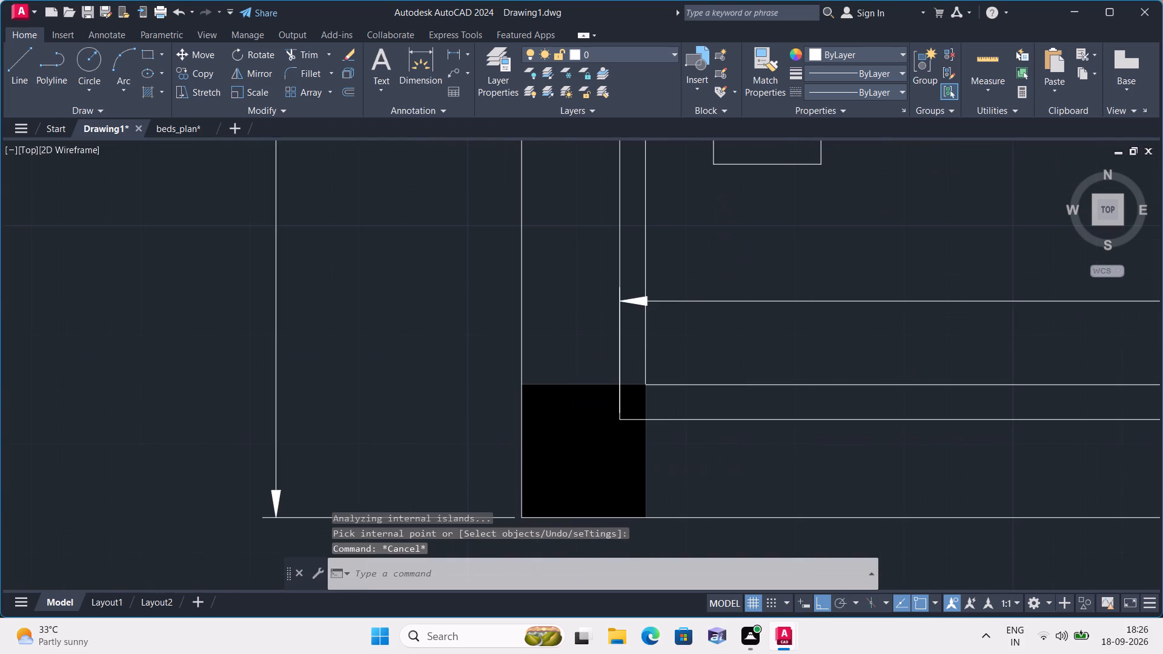
pyautogui.scroll(-1, 624, 400)
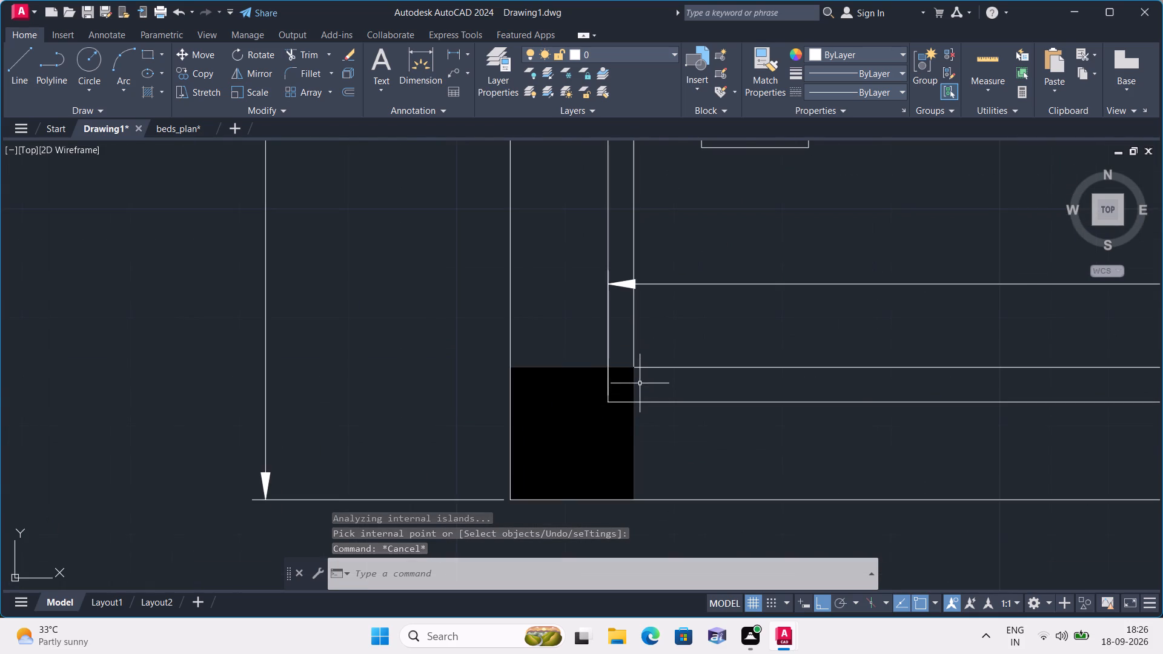
# Draw a vertical guide line from the south-west corner of the kitchen's filled column south to the outer face of the south wall.
pyautogui.scroll(-1, 640, 383)
pyautogui.moveTo(668, 411); pyautogui.dragTo(484, 449, button='middle')
pyautogui.scroll(-2, 484, 449)
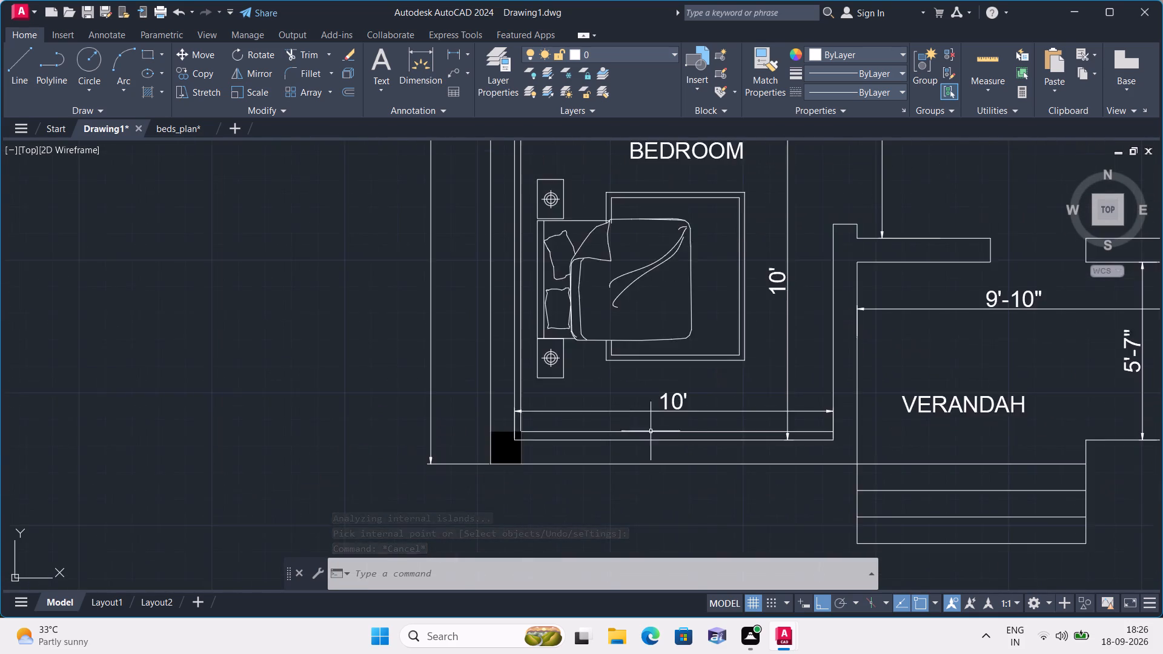
pyautogui.scroll(-1, 653, 431)
pyautogui.scroll(-1, 695, 290)
pyautogui.moveTo(695, 290); pyautogui.dragTo(678, 400, button='middle')
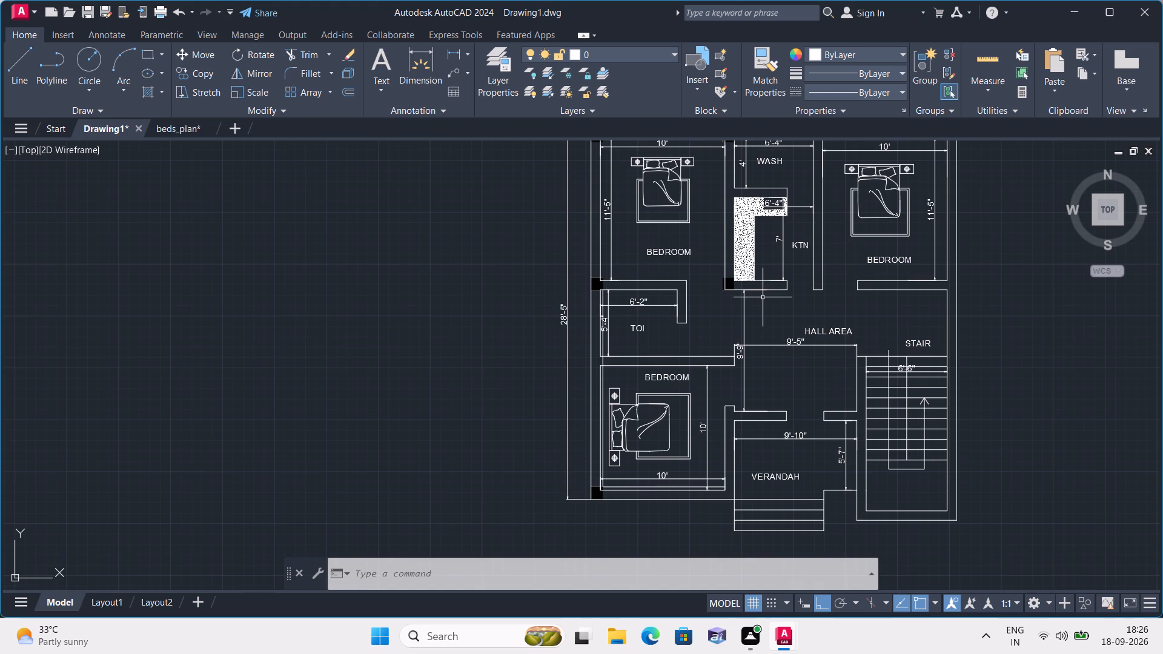
pyautogui.scroll(2, 775, 345)
pyautogui.moveTo(772, 346); pyautogui.dragTo(782, 282, button='middle')
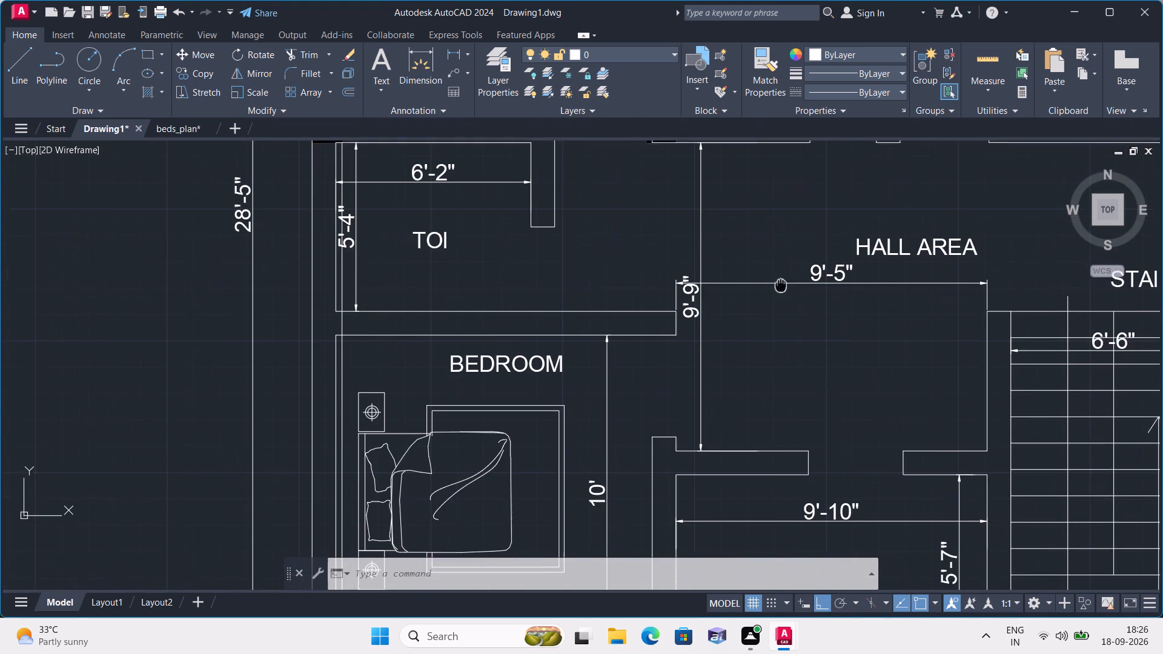
pyautogui.moveTo(782, 282); pyautogui.dragTo(782, 281, button='middle')
pyautogui.write('l')
pyautogui.press('space')
pyautogui.scroll(-1, 654, 324)
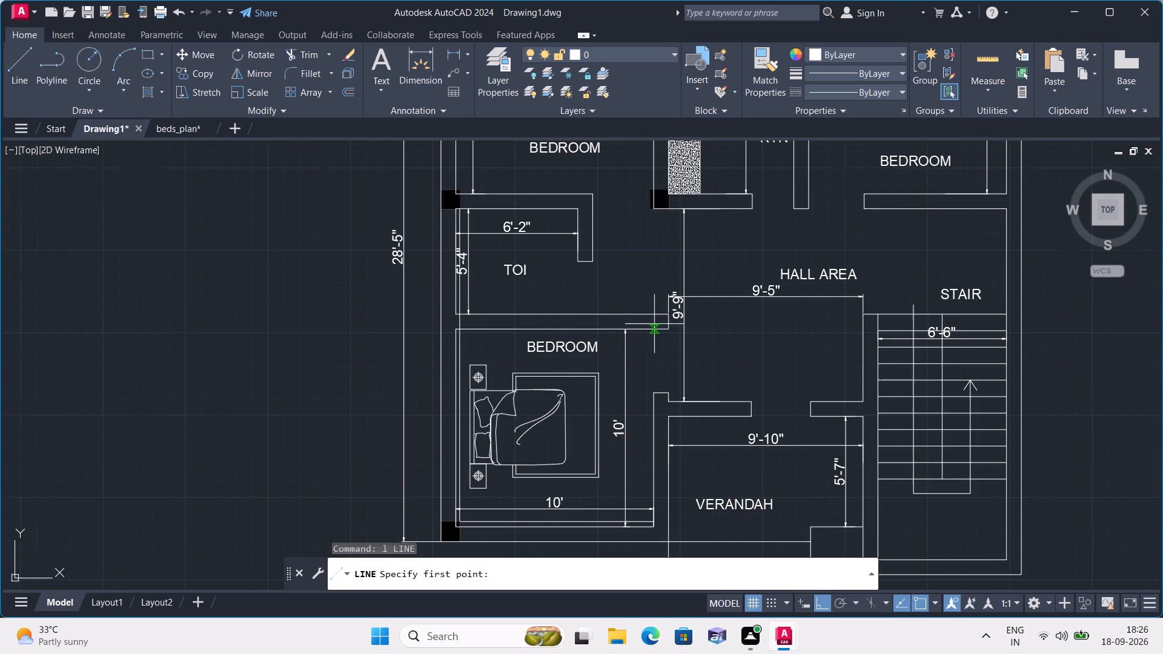
pyautogui.scroll(1, 658, 222)
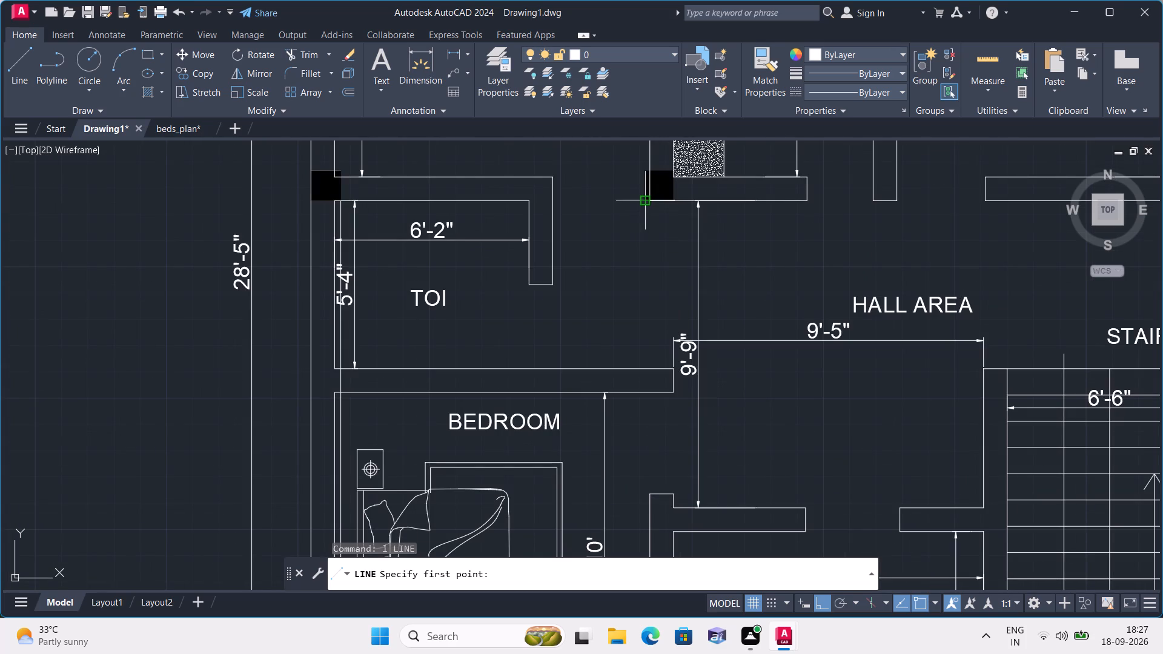
pyautogui.click(641, 203)
pyautogui.moveTo(640, 268); pyautogui.dragTo(666, 142, button='middle')
pyautogui.moveTo(680, 328); pyautogui.dragTo(707, 170, button='middle')
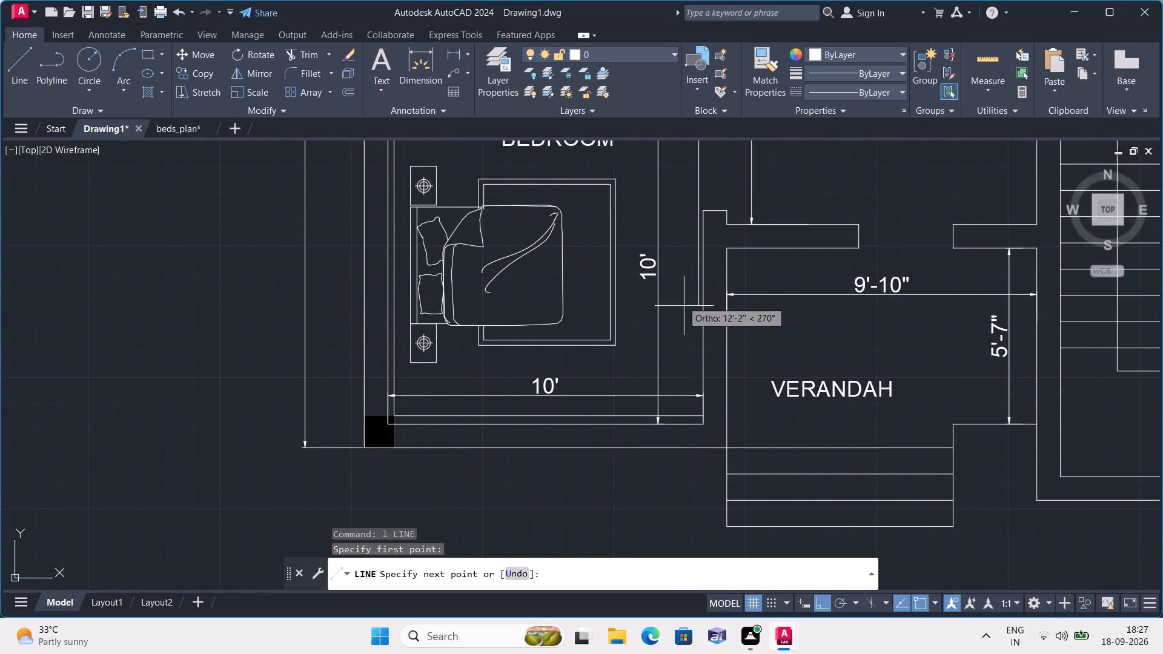
pyautogui.scroll(1, 693, 449)
pyautogui.click(696, 450)
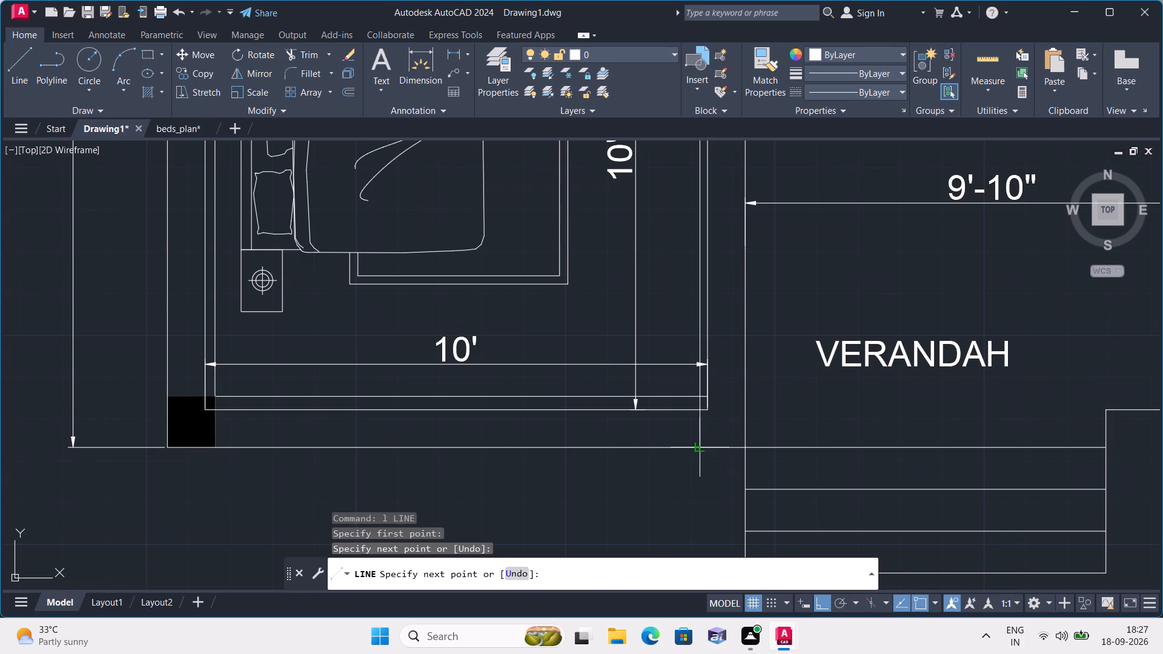
pyautogui.press('space')
# Draw a horizontal line from the south bedroom's inner south-east corner east across the wall to the verandah's west edge.
pyautogui.press('space')
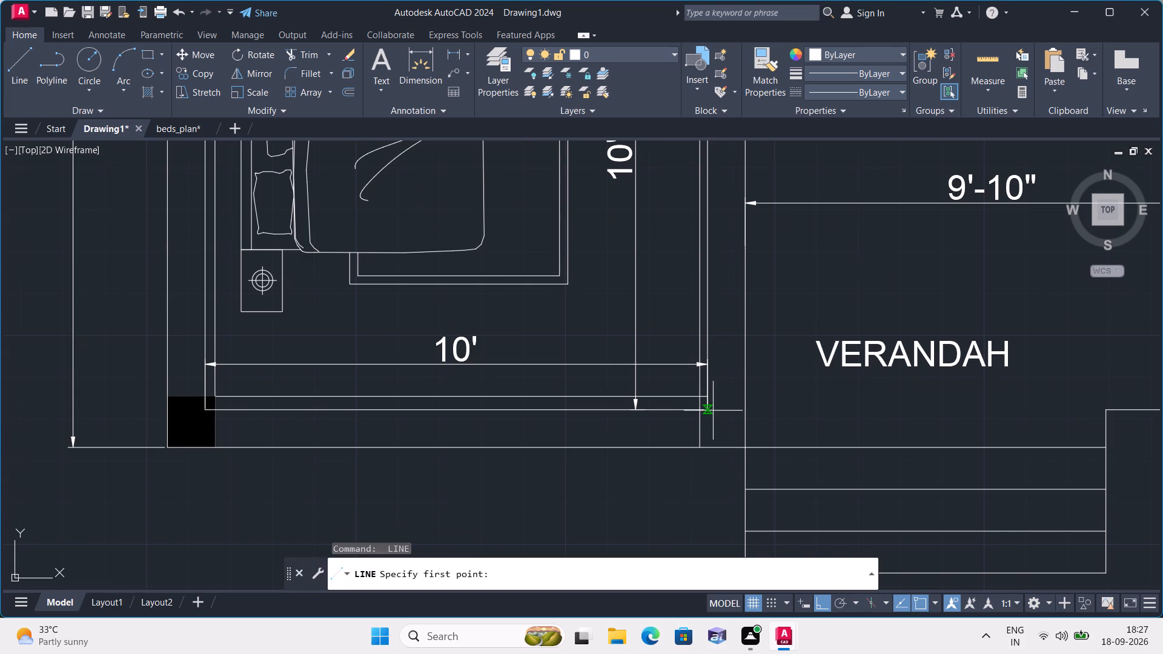
pyautogui.click(707, 409)
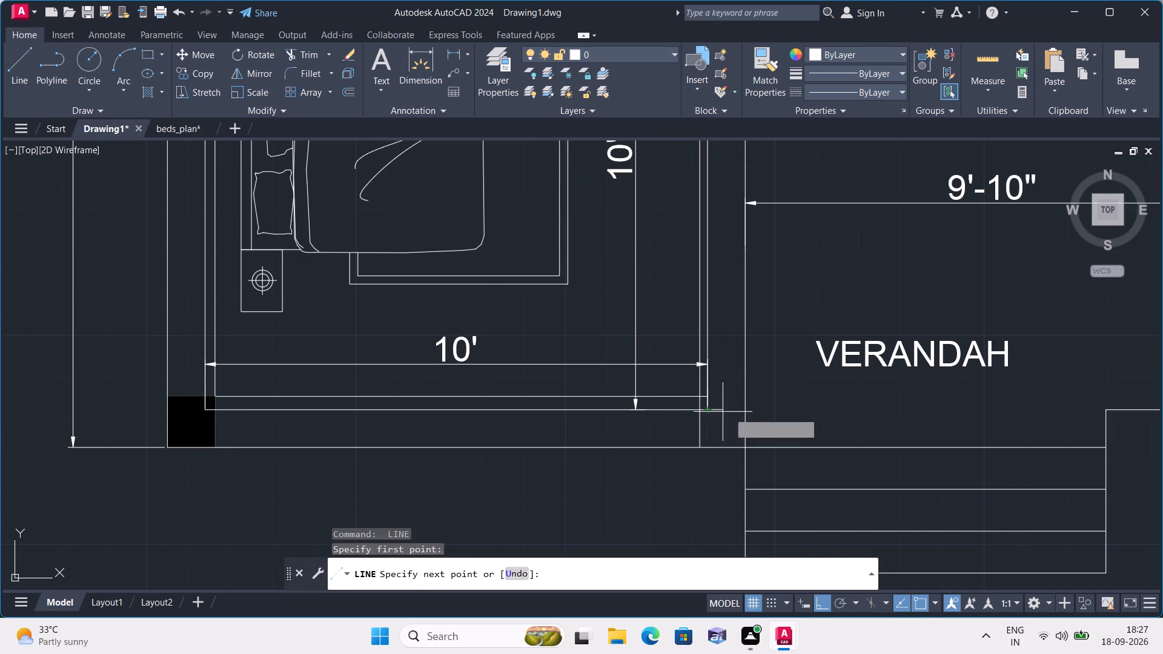
pyautogui.click(743, 413)
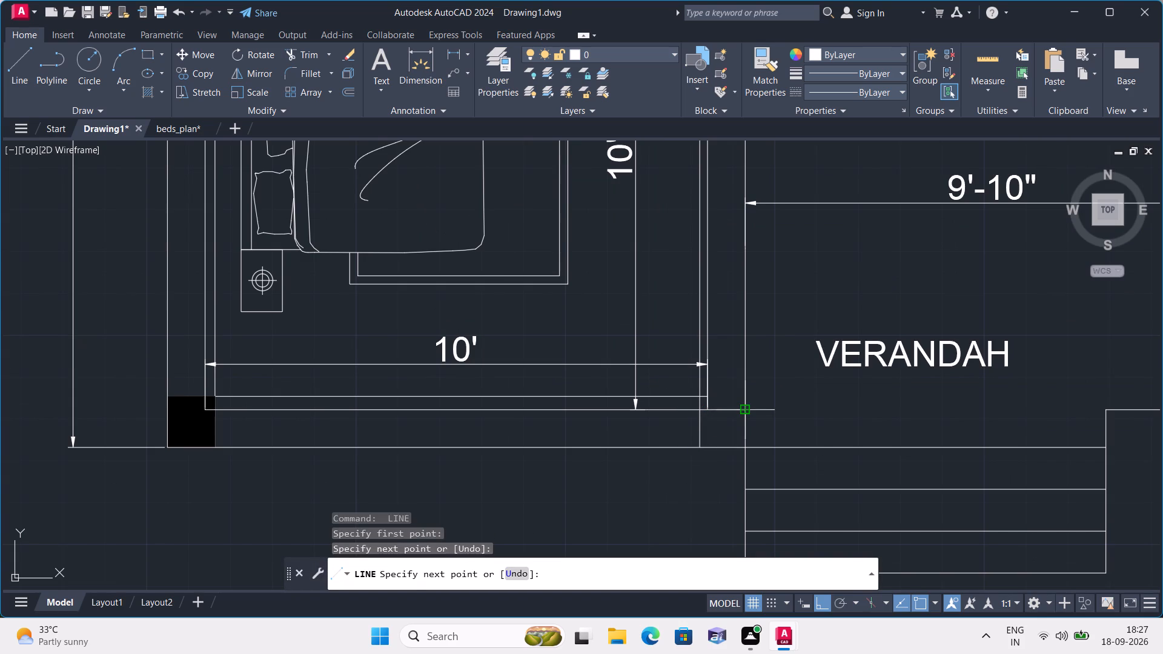
pyautogui.press('space')
# Fill the column rectangle at the south bedroom's south-east corner and its small overlap inside the bedroom with solid black (0,0,0) hatch.
pyautogui.moveTo(651, 288); pyautogui.dragTo(660, 319, button='middle')
pyautogui.write('h')
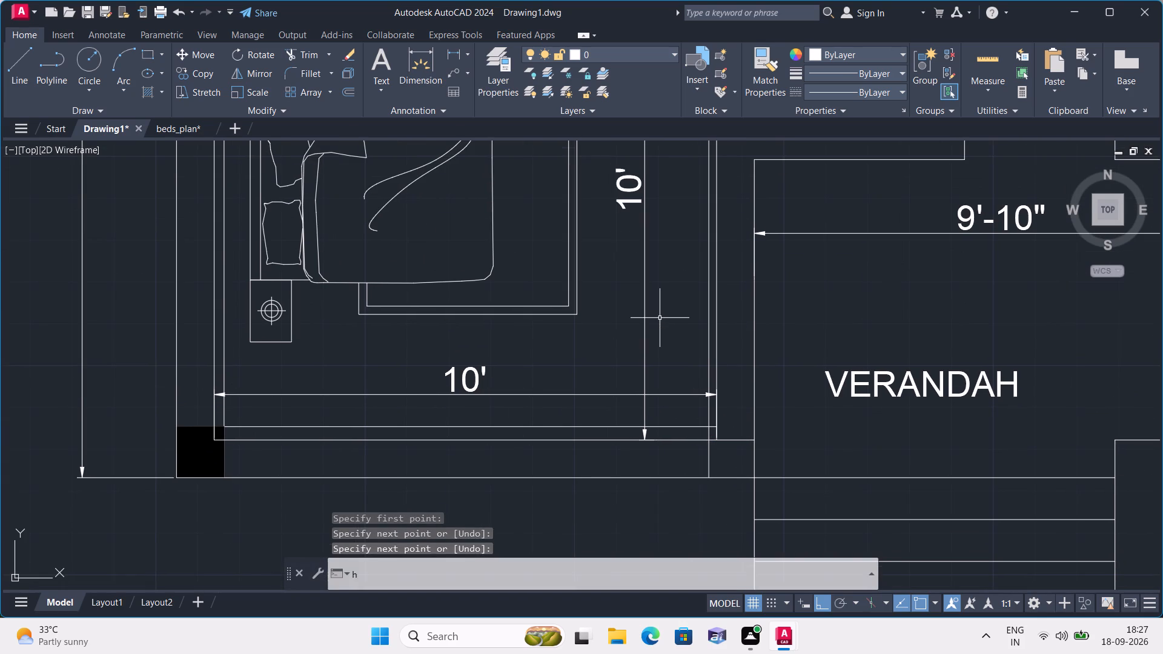
pyautogui.press('space')
pyautogui.click(725, 459)
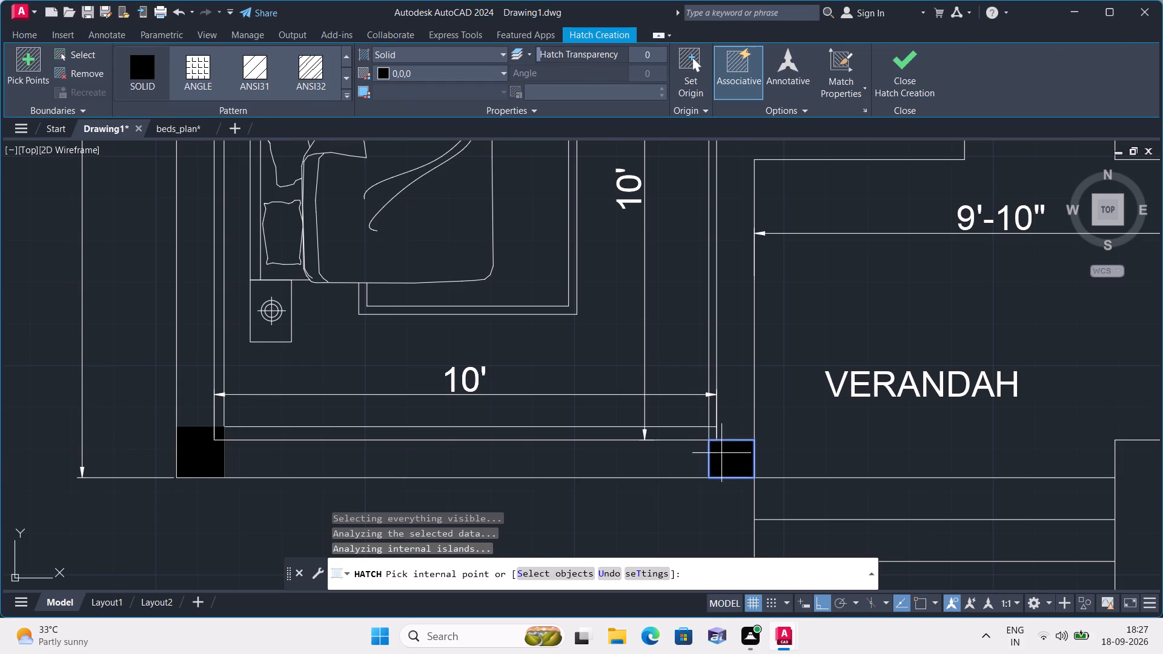
pyautogui.scroll(3, 708, 440)
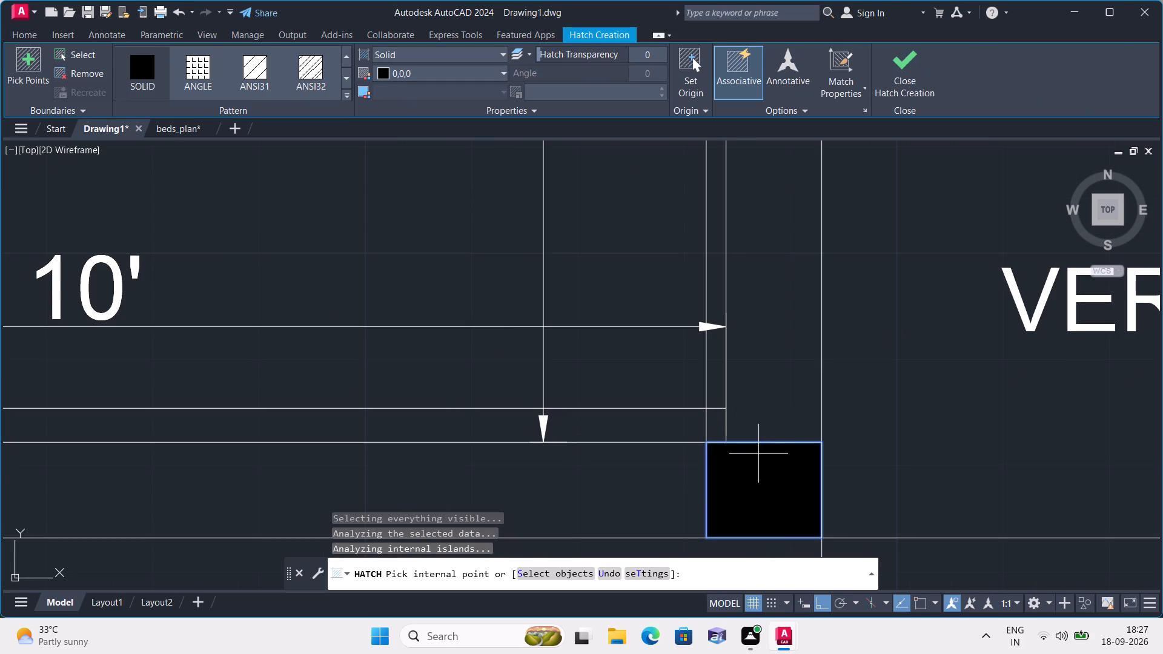
pyautogui.press('space')
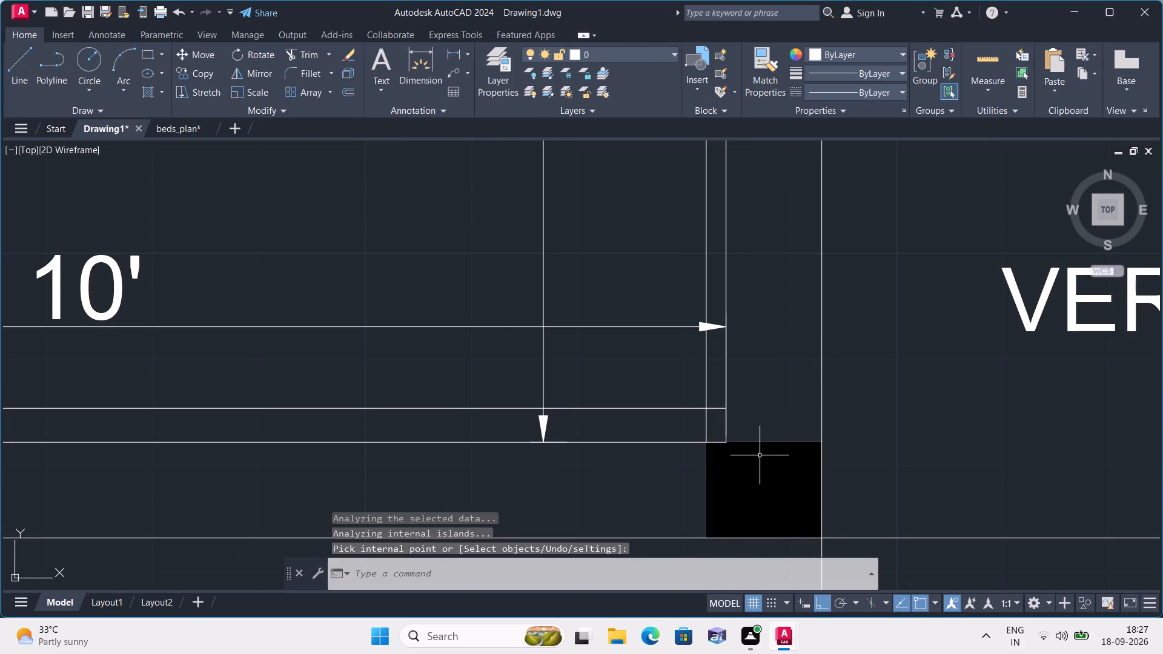
pyautogui.scroll(-2, 758, 439)
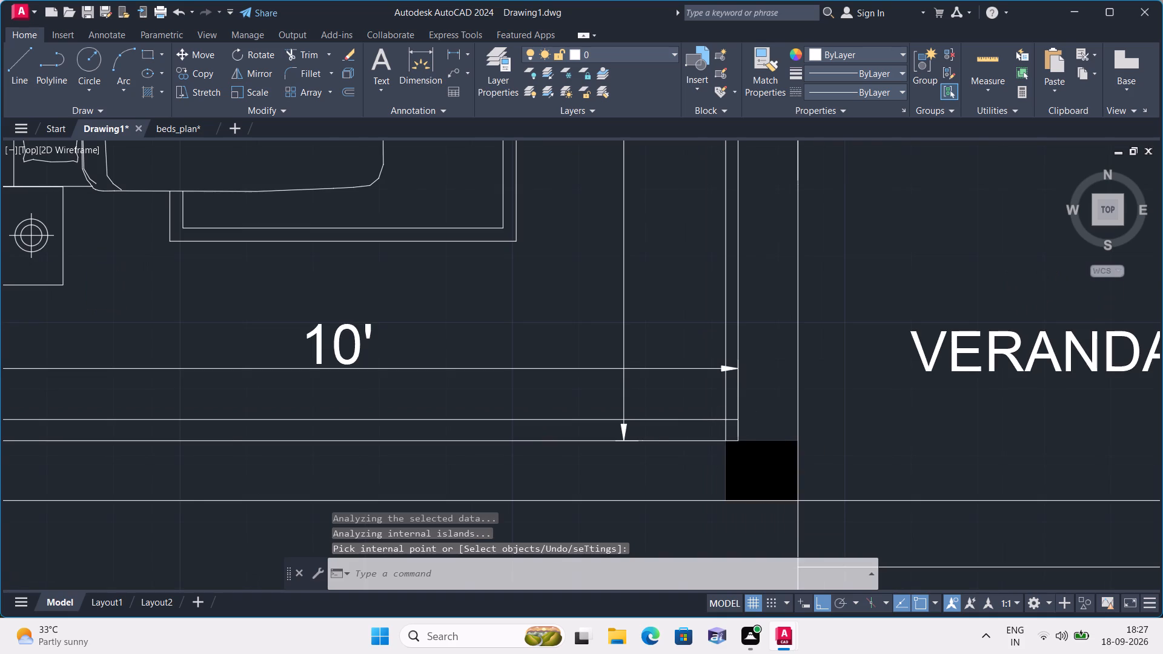
pyautogui.press('space')
pyautogui.scroll(2, 727, 434)
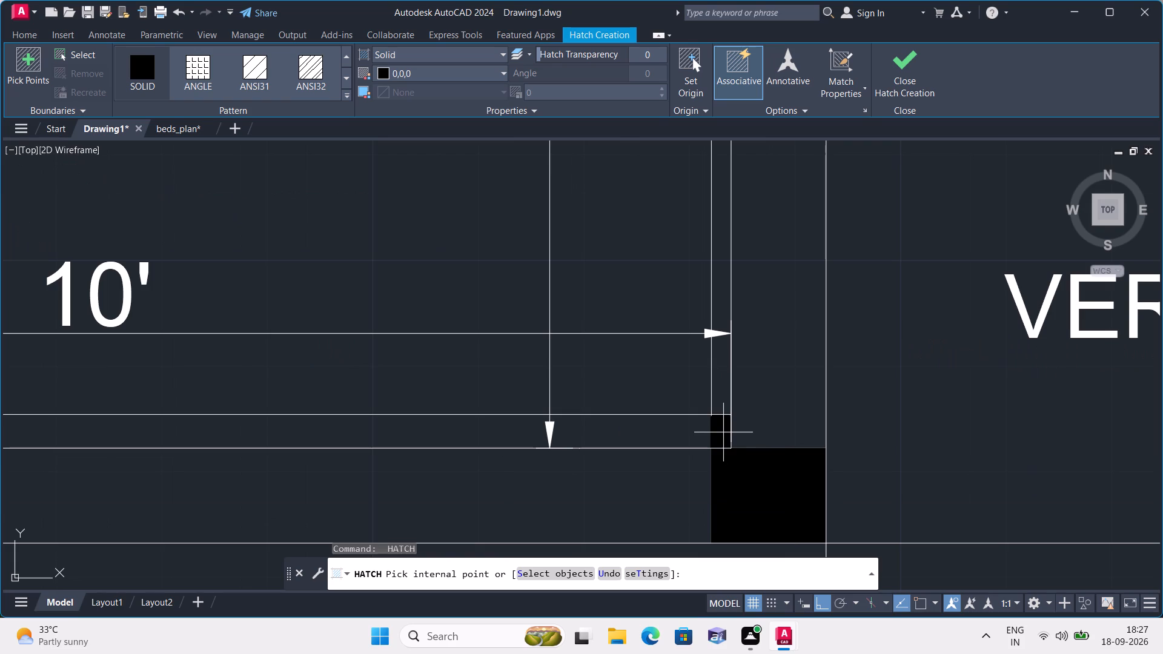
pyautogui.scroll(-2, 723, 432)
pyautogui.click(723, 432)
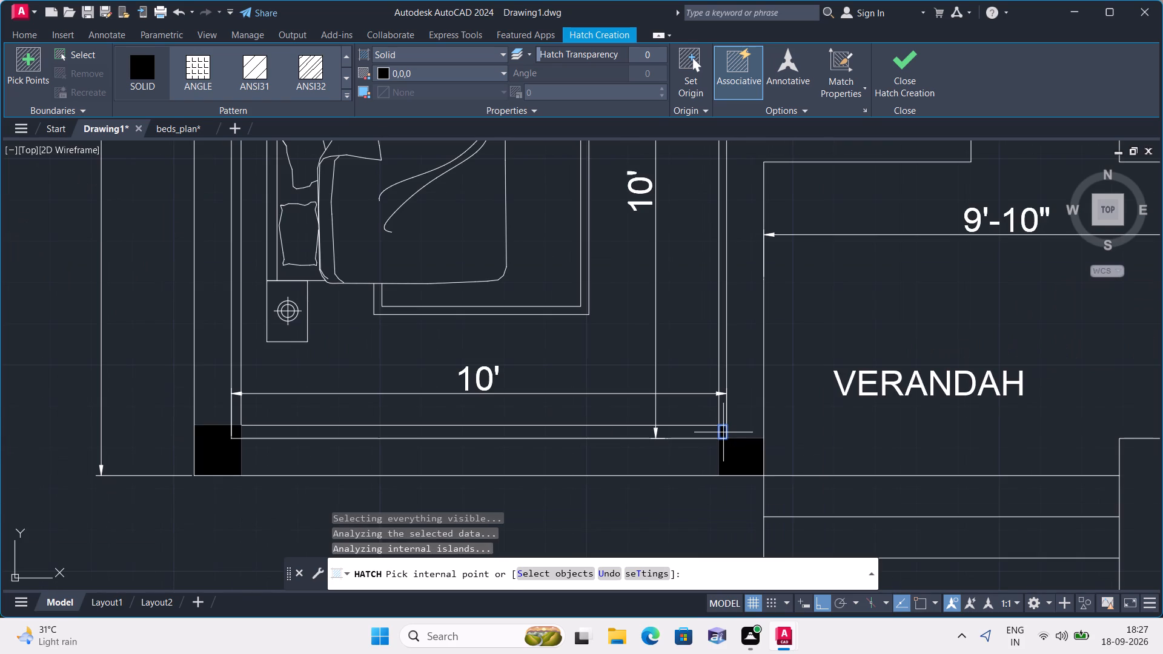
pyautogui.scroll(2, 723, 432)
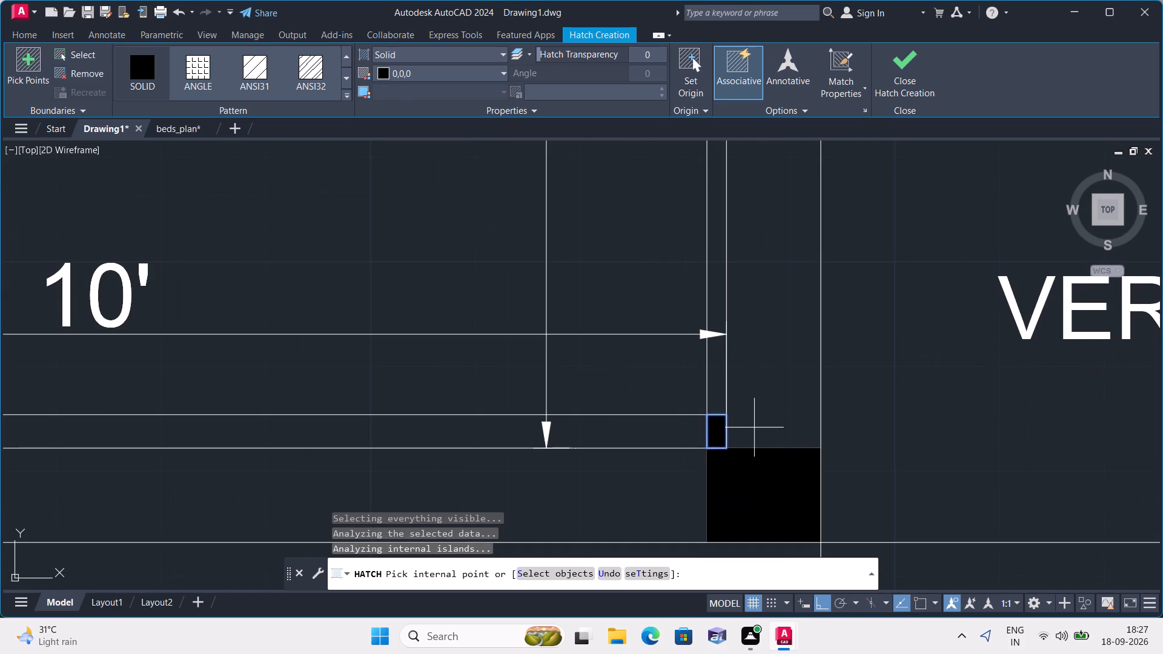
pyautogui.press('Escape')
# Close the column's open north-east part with a horizontal line to the verandah edge and fill that gap with solid black hatch.
pyautogui.write('l')
pyautogui.press('space')
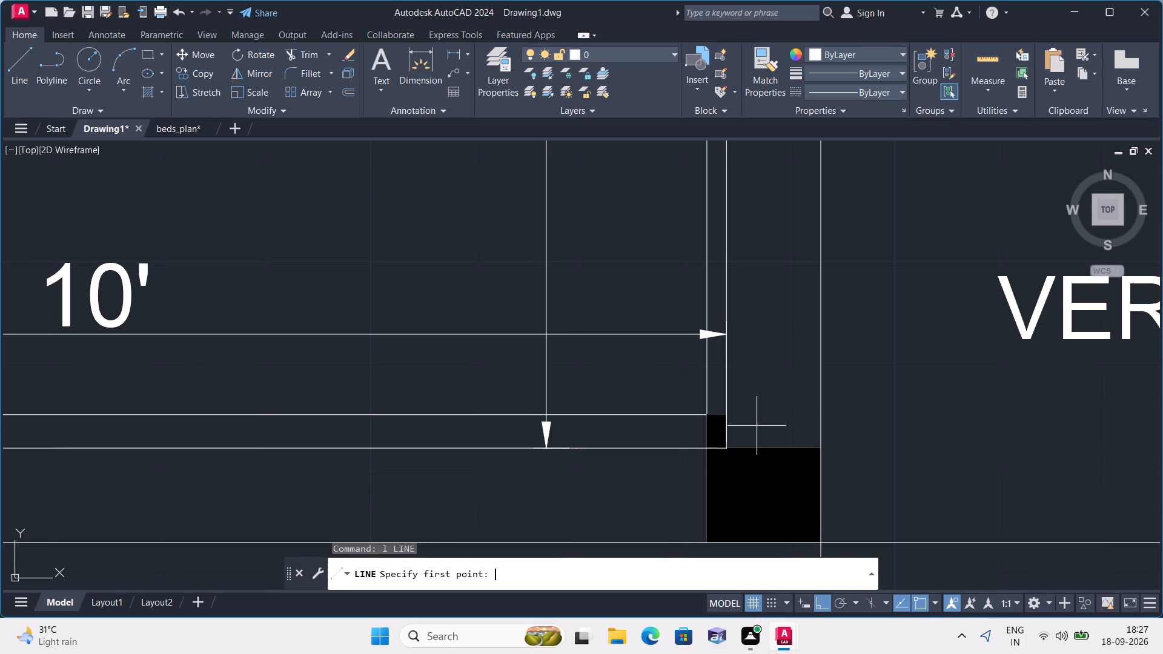
pyautogui.click(730, 416)
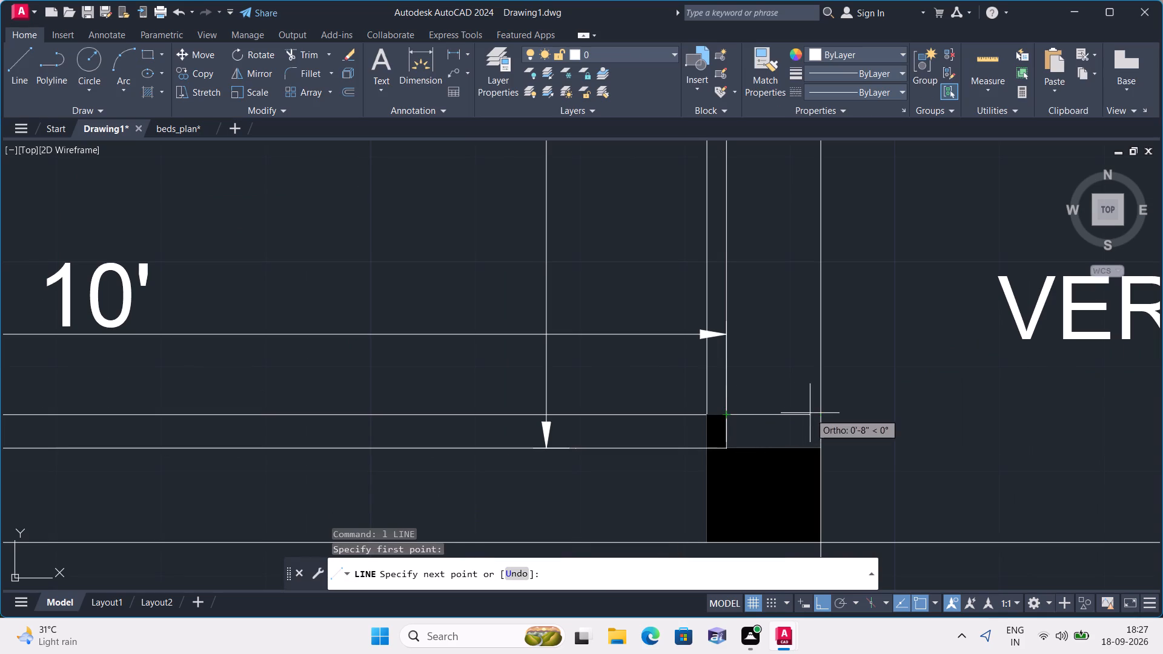
pyautogui.click(819, 413)
pyautogui.press('space')
pyautogui.write('h')
pyautogui.press('space')
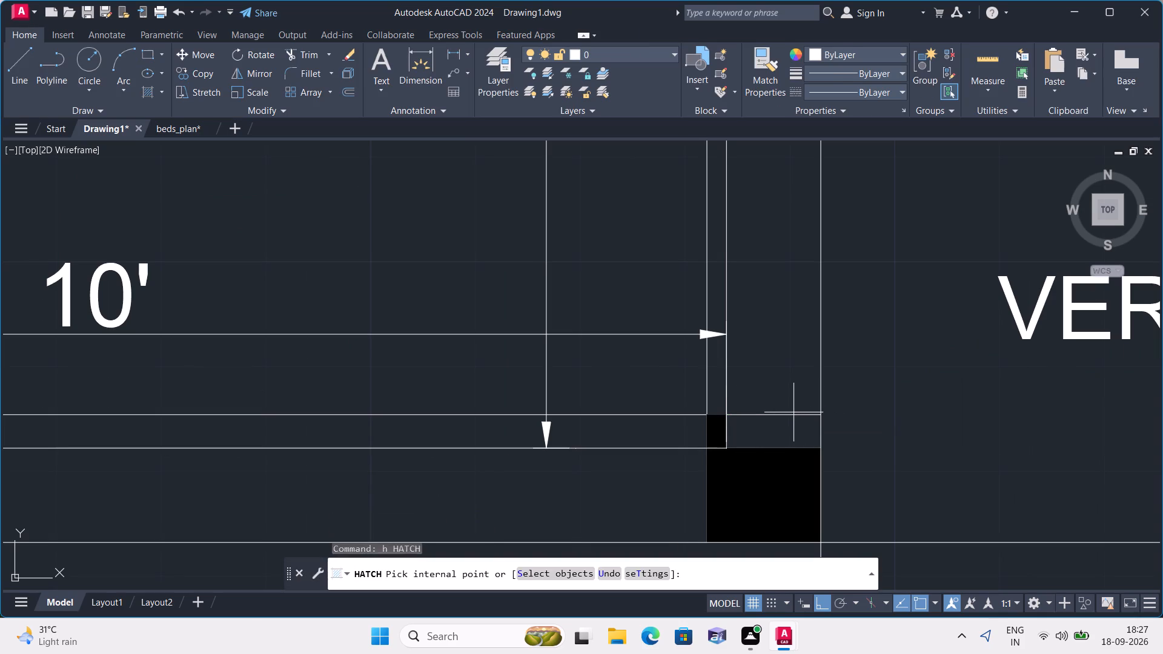
pyautogui.click(773, 435)
pyautogui.press('Escape')
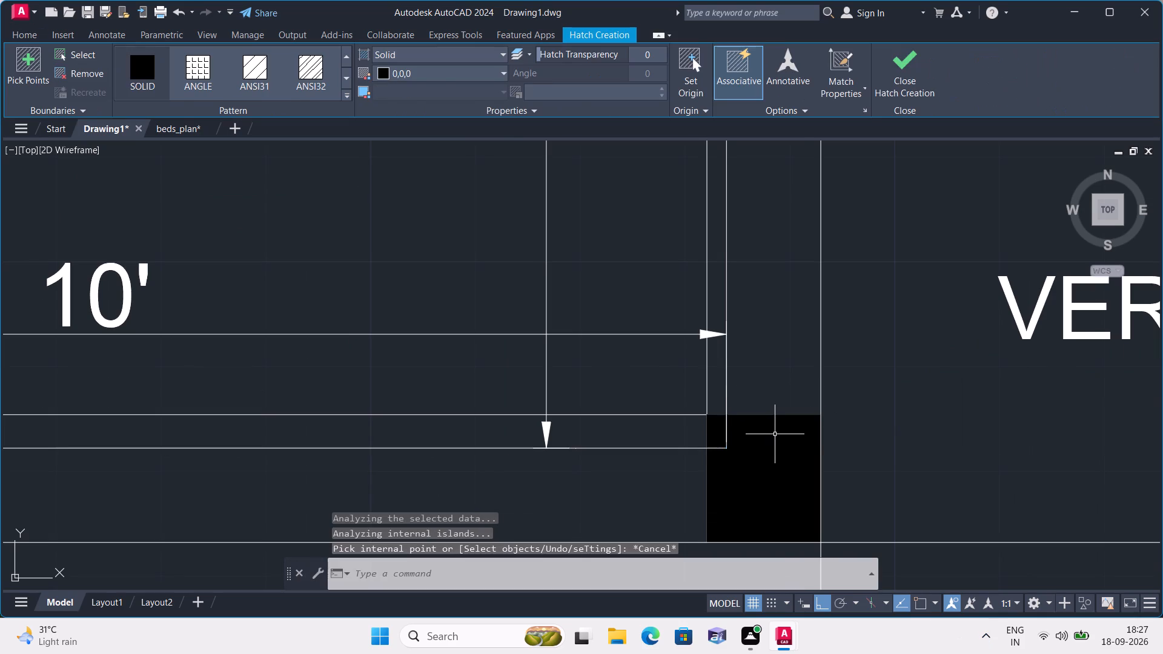
# Fill the east end of the wall between the toilet and the south bedroom with solid black hatch as a column.
pyautogui.scroll(-1, 774, 432)
pyautogui.moveTo(772, 431); pyautogui.dragTo(817, 398, button='middle')
pyautogui.scroll(-1, 817, 397)
pyautogui.moveTo(817, 397); pyautogui.dragTo(810, 450, button='middle')
pyautogui.scroll(-1, 817, 397)
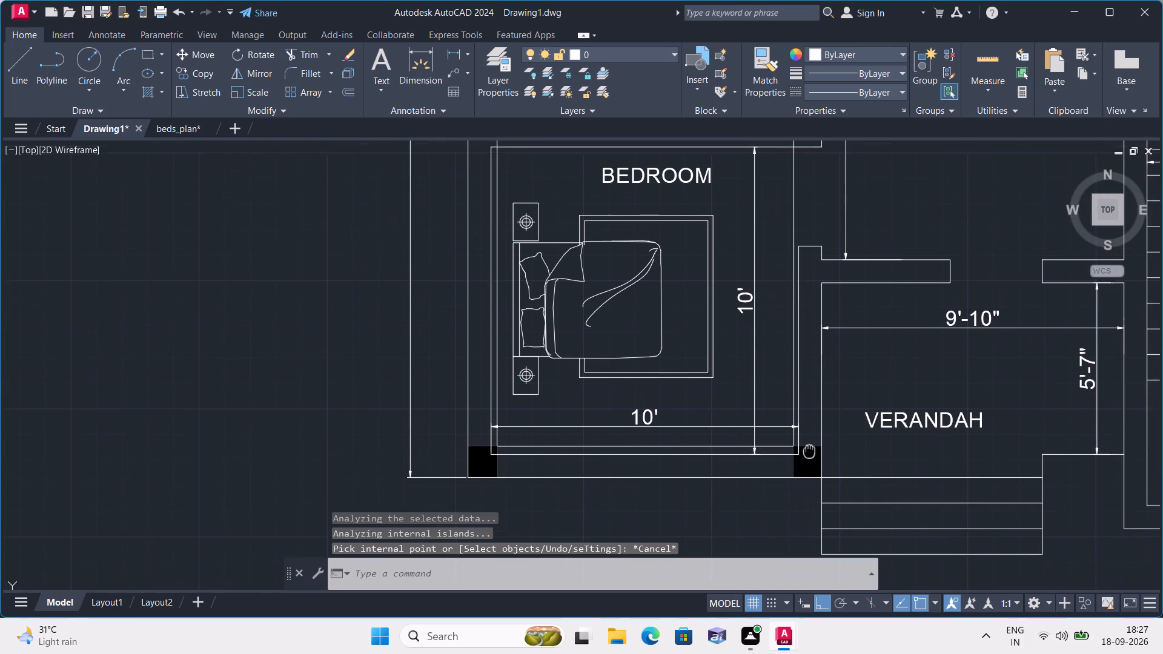
pyautogui.moveTo(810, 450); pyautogui.dragTo(812, 454, button='middle')
pyautogui.moveTo(811, 311); pyautogui.dragTo(798, 417, button='middle')
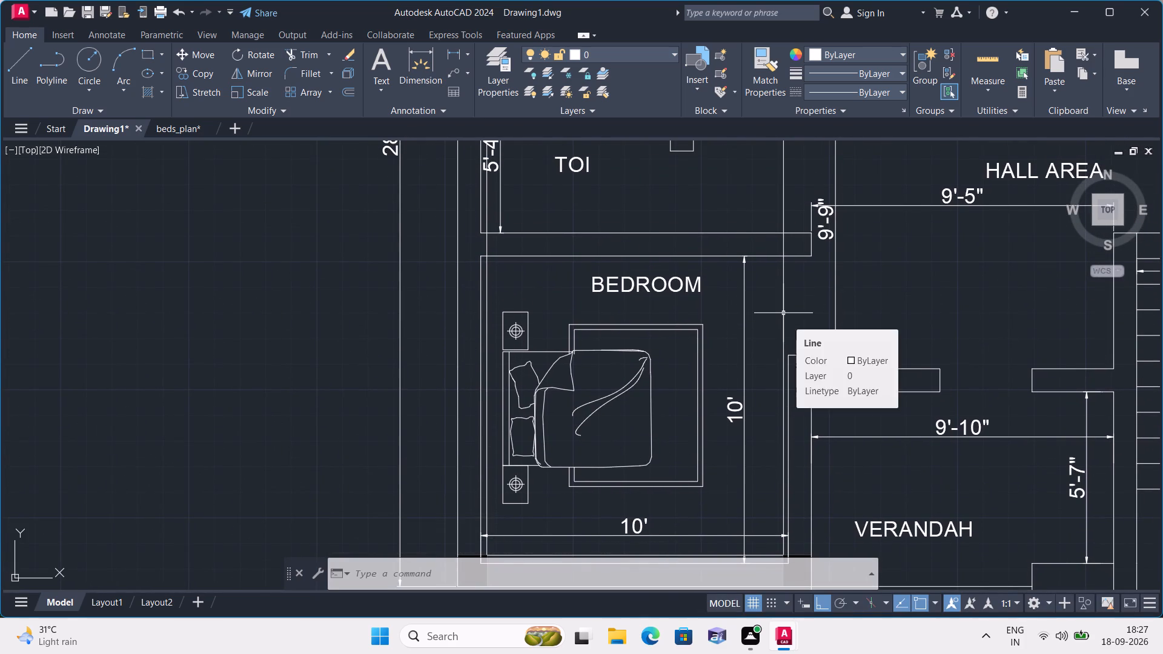
pyautogui.scroll(2, 785, 247)
pyautogui.click(792, 239)
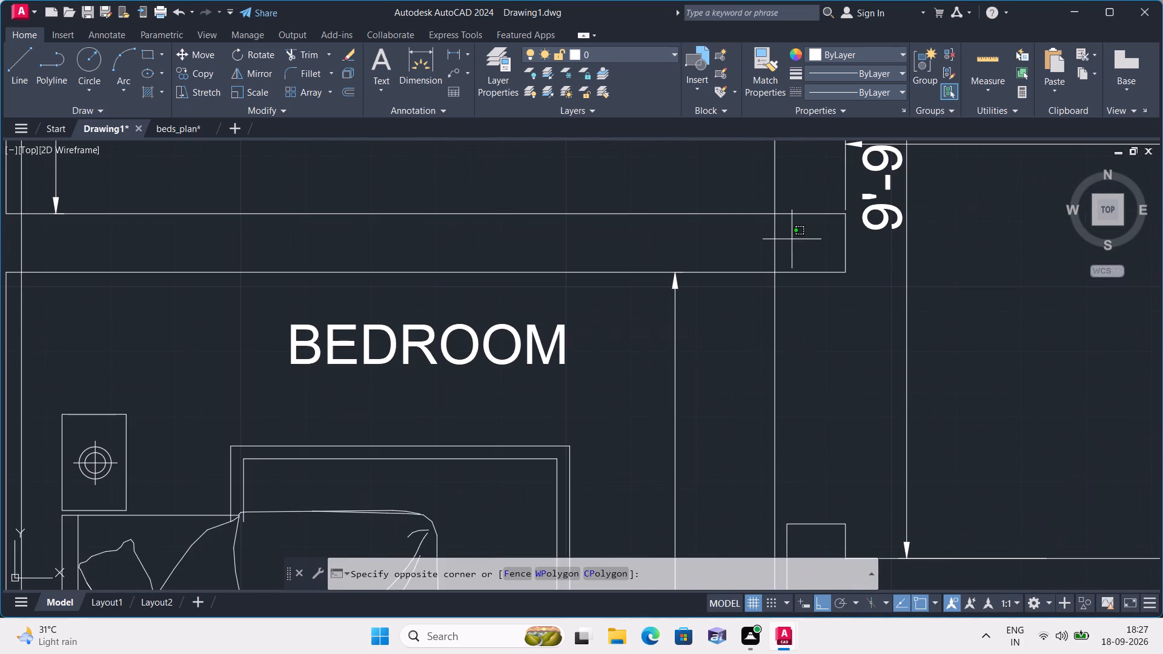
pyautogui.press('space')
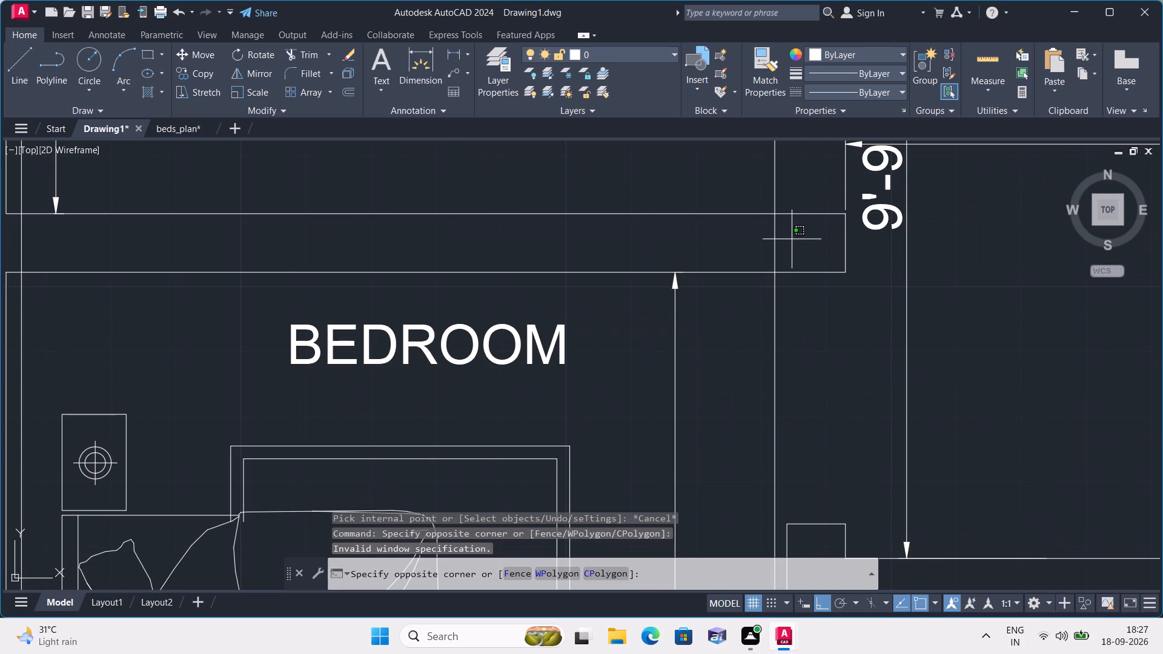
pyautogui.press('Escape')
pyautogui.press('space')
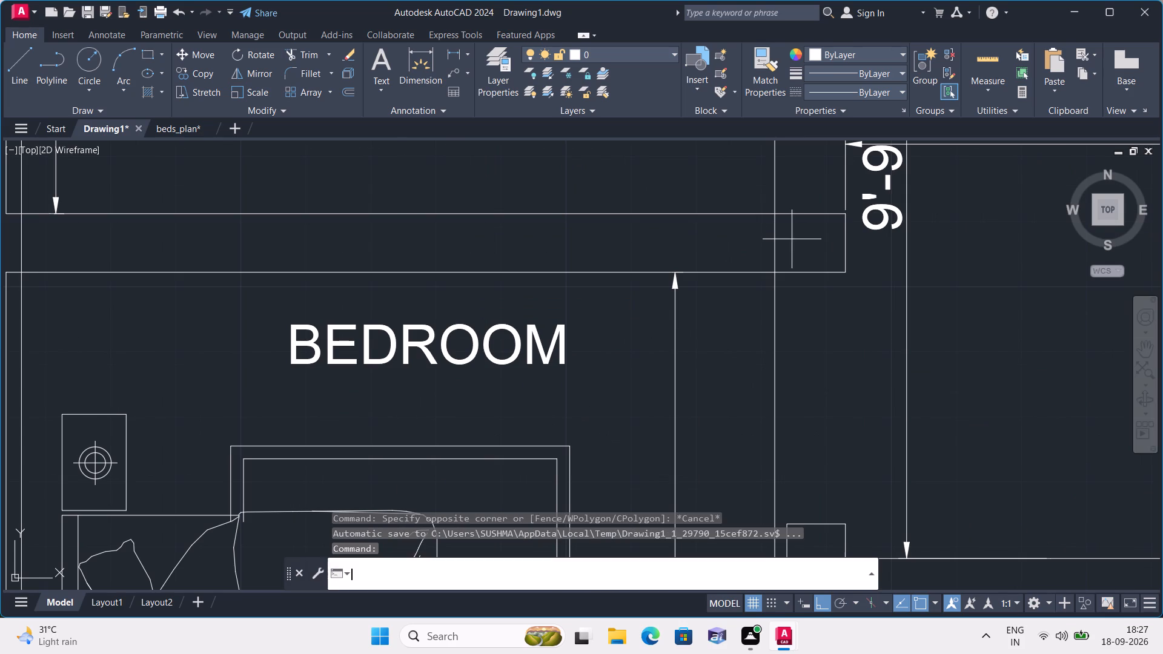
pyautogui.click(795, 242)
pyautogui.press('space')
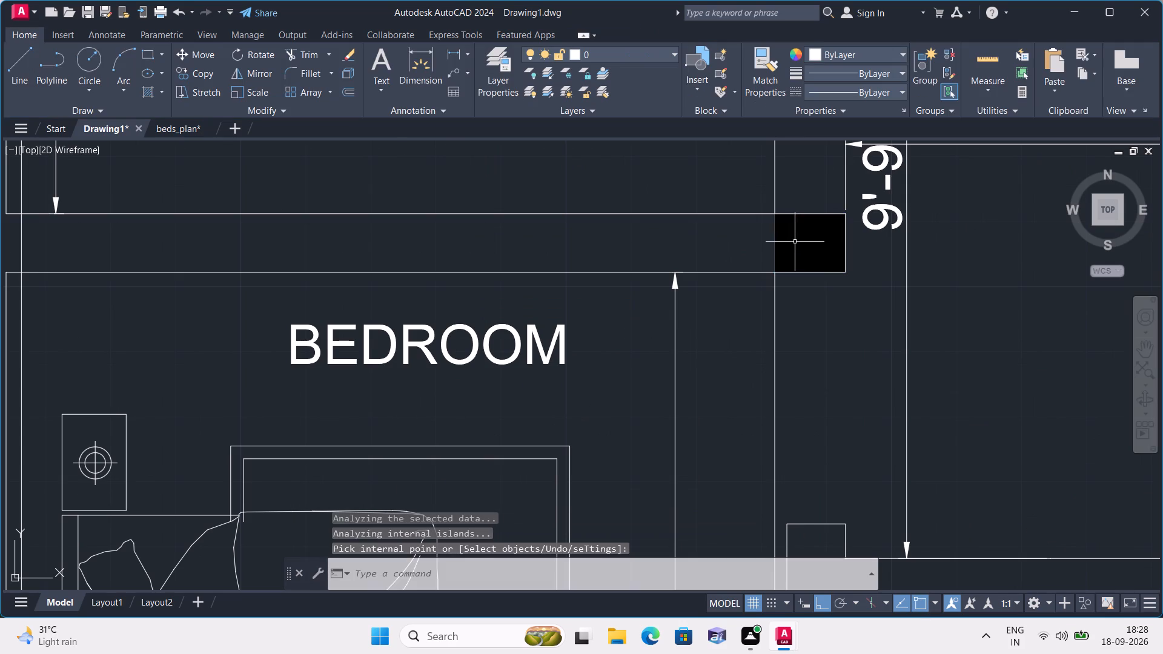
# Outline a thin strip along the south edge of that wall-end column and fill it with solid black hatch.
pyautogui.press('l')
pyautogui.press('space')
pyautogui.scroll(1, 770, 282)
pyautogui.click(774, 286)
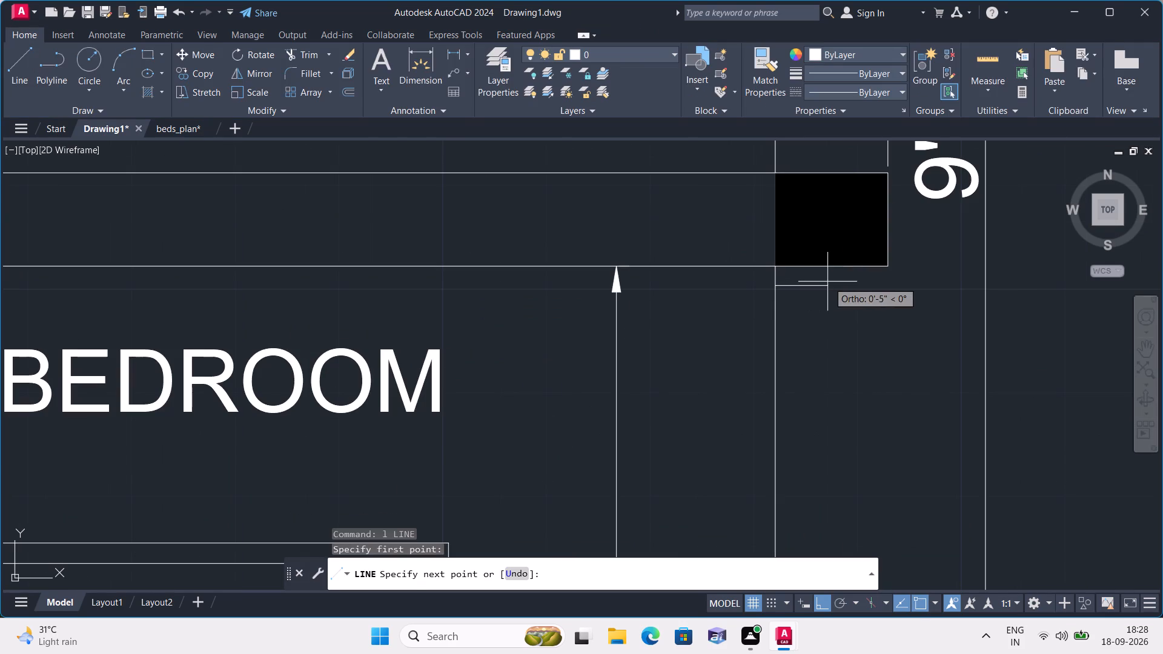
pyautogui.click(887, 281)
pyautogui.click(886, 265)
pyautogui.press('space')
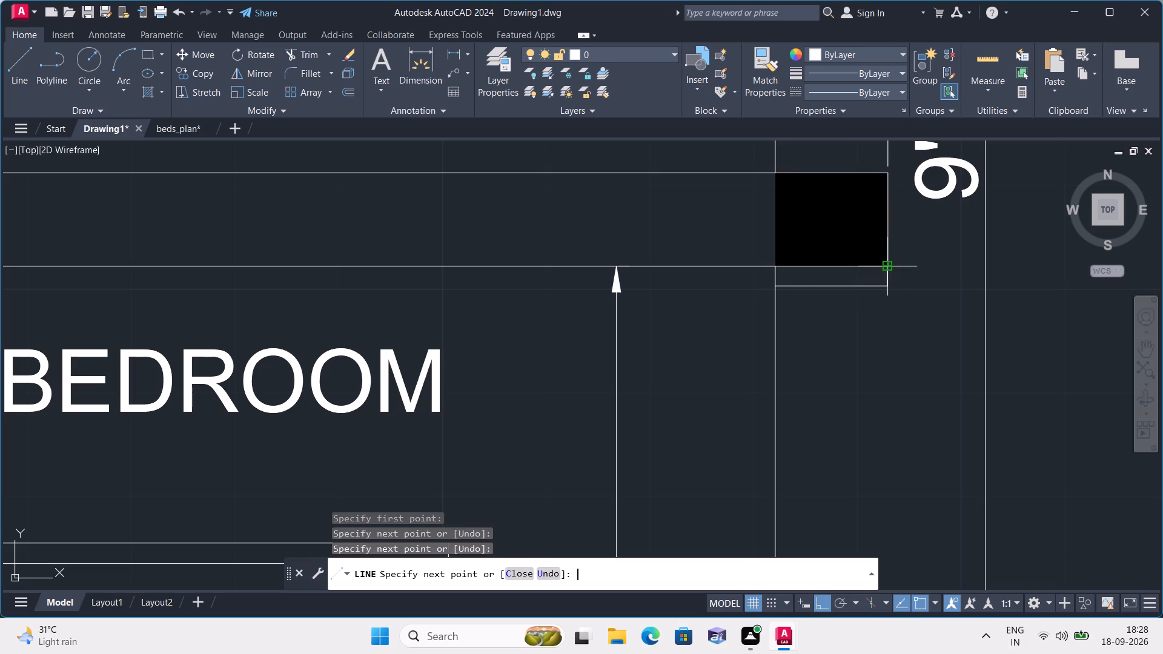
pyautogui.write('h')
pyautogui.press('space')
pyautogui.click(850, 283)
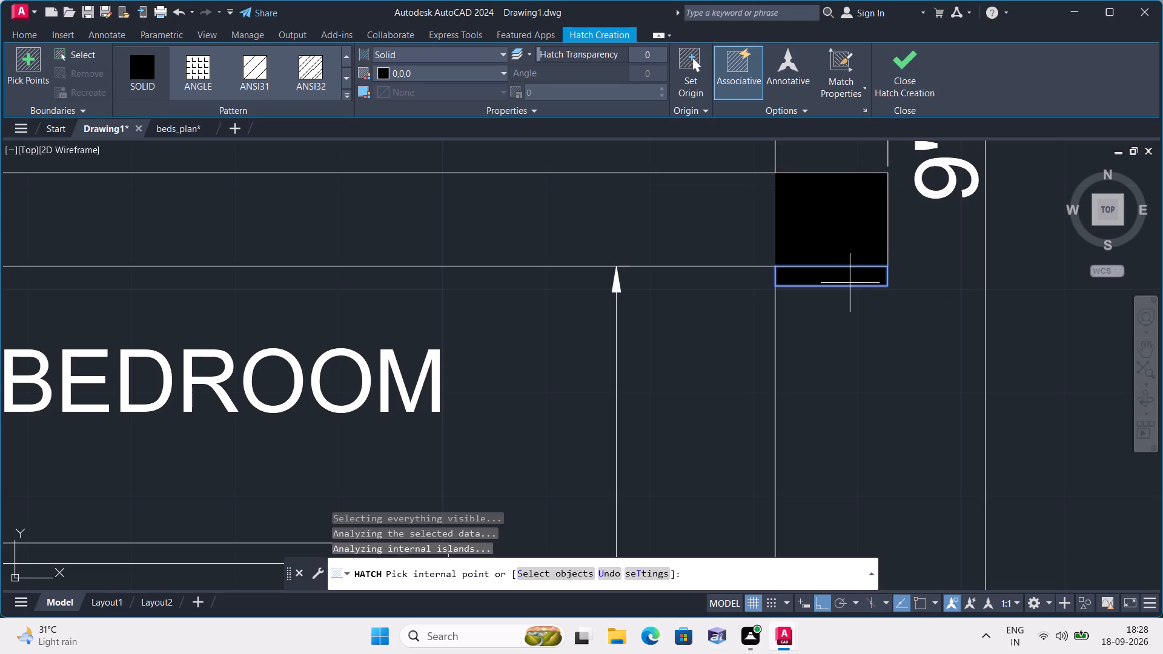
pyautogui.press('Escape')
# Erase the two vertical guide lines and the horizontal guide line running along the column edges in the south bedroom.
pyautogui.scroll(-2, 850, 283)
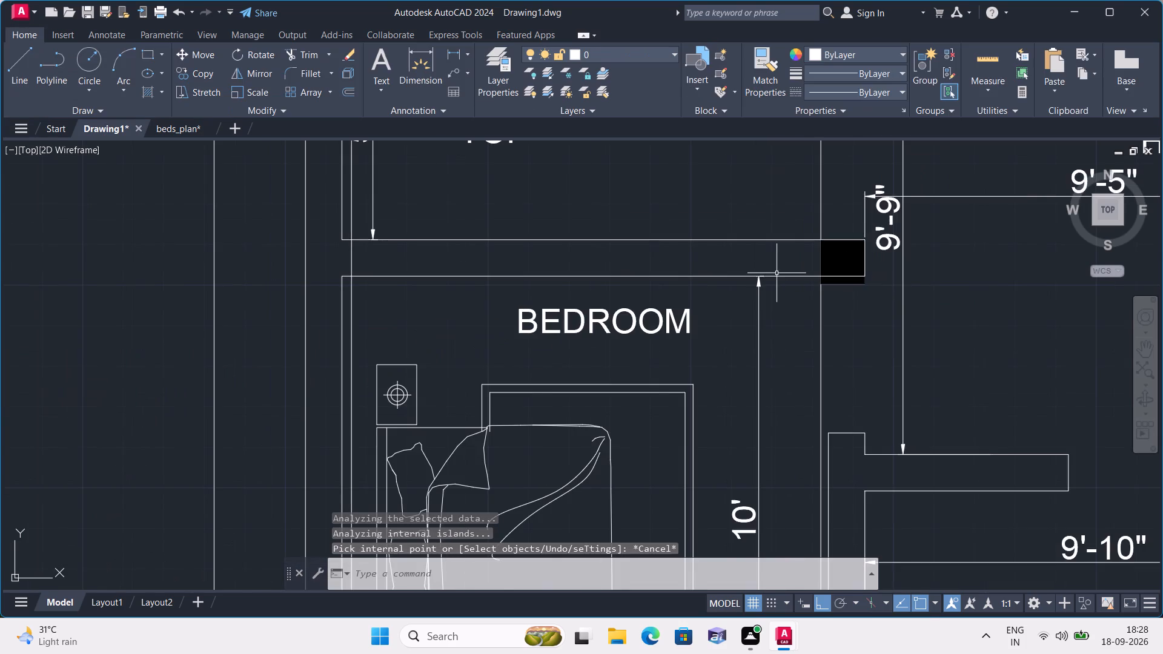
pyautogui.scroll(-1, 769, 272)
pyautogui.moveTo(861, 342); pyautogui.dragTo(832, 237, button='middle')
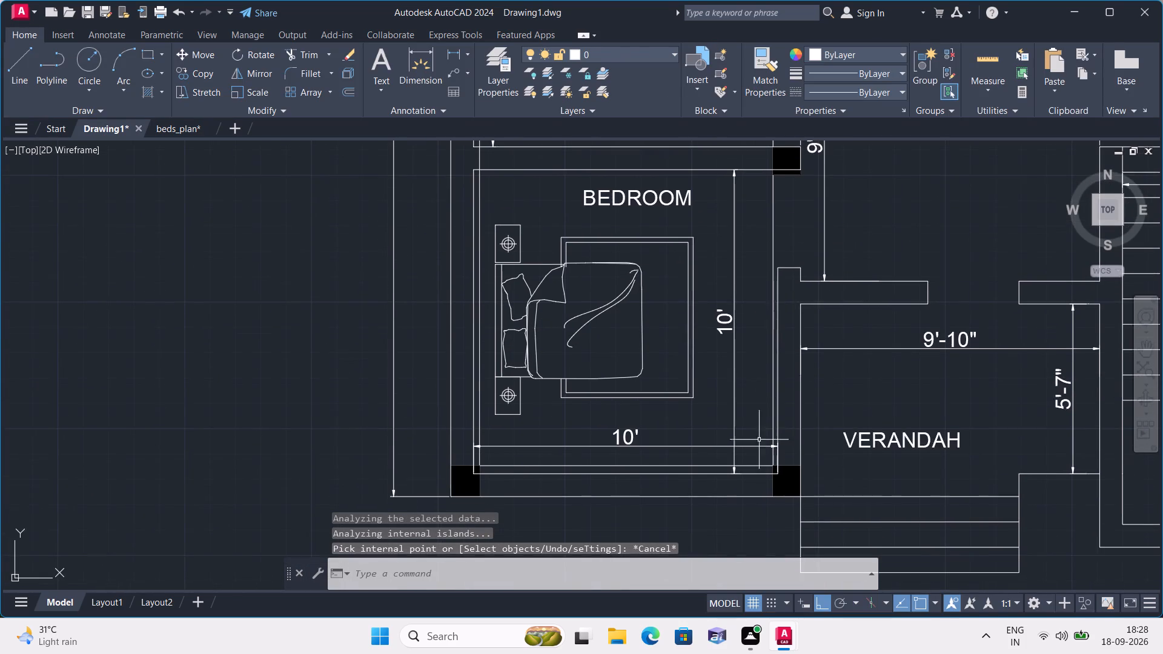
pyautogui.scroll(3, 767, 463)
pyautogui.click(778, 464)
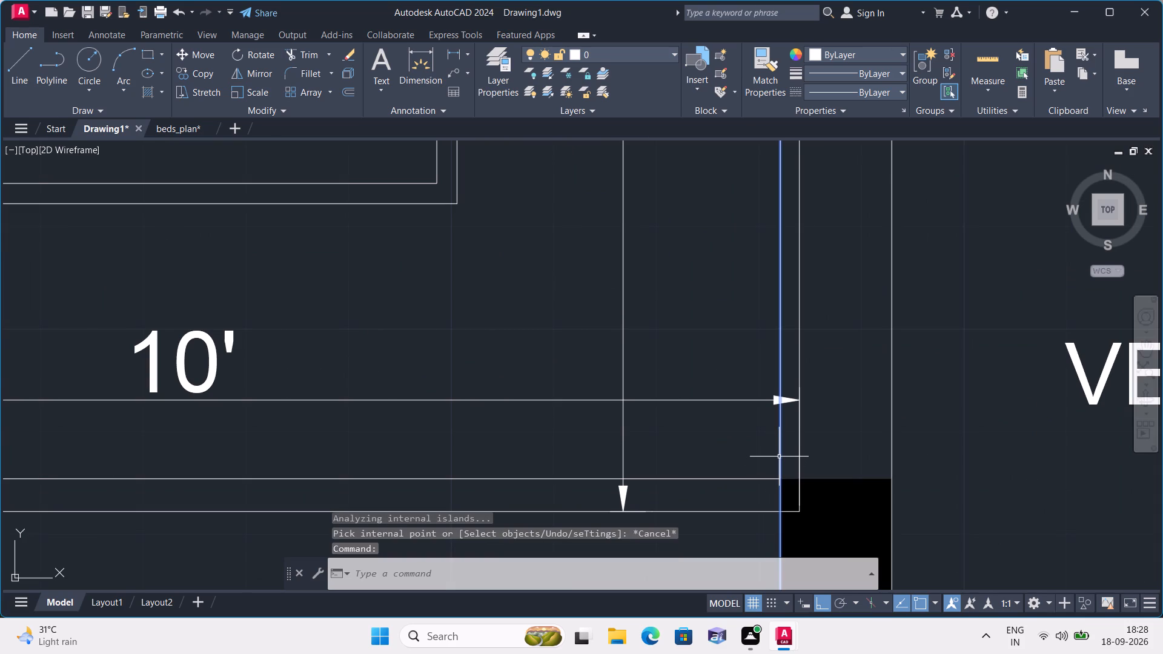
pyautogui.scroll(-1, 779, 457)
pyautogui.moveTo(811, 444); pyautogui.dragTo(854, 348, button='middle')
pyautogui.scroll(-1, 824, 399)
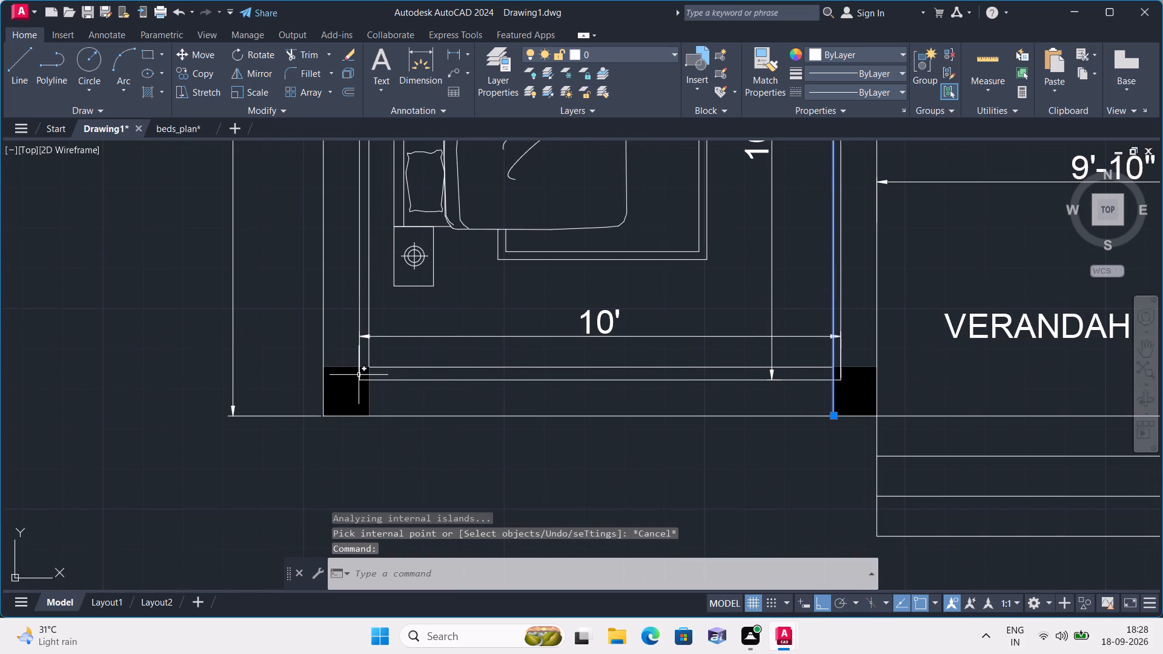
pyautogui.scroll(3, 357, 371)
pyautogui.scroll(-2, 372, 349)
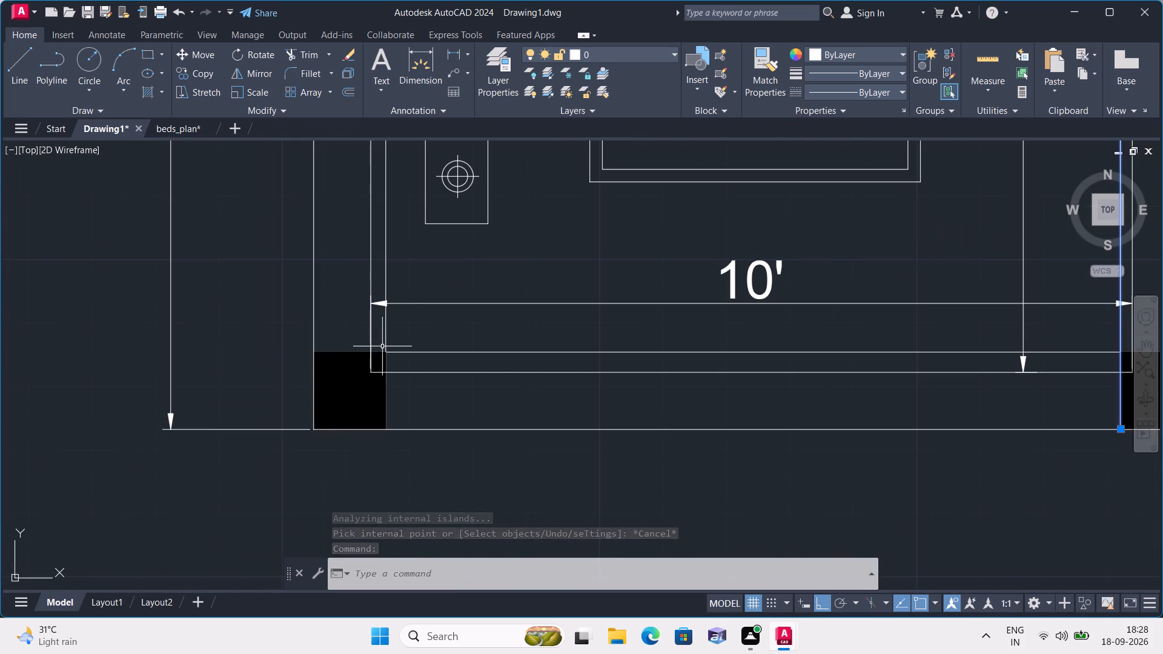
pyautogui.moveTo(390, 343); pyautogui.dragTo(443, 384, button='middle')
pyautogui.scroll(1, 427, 379)
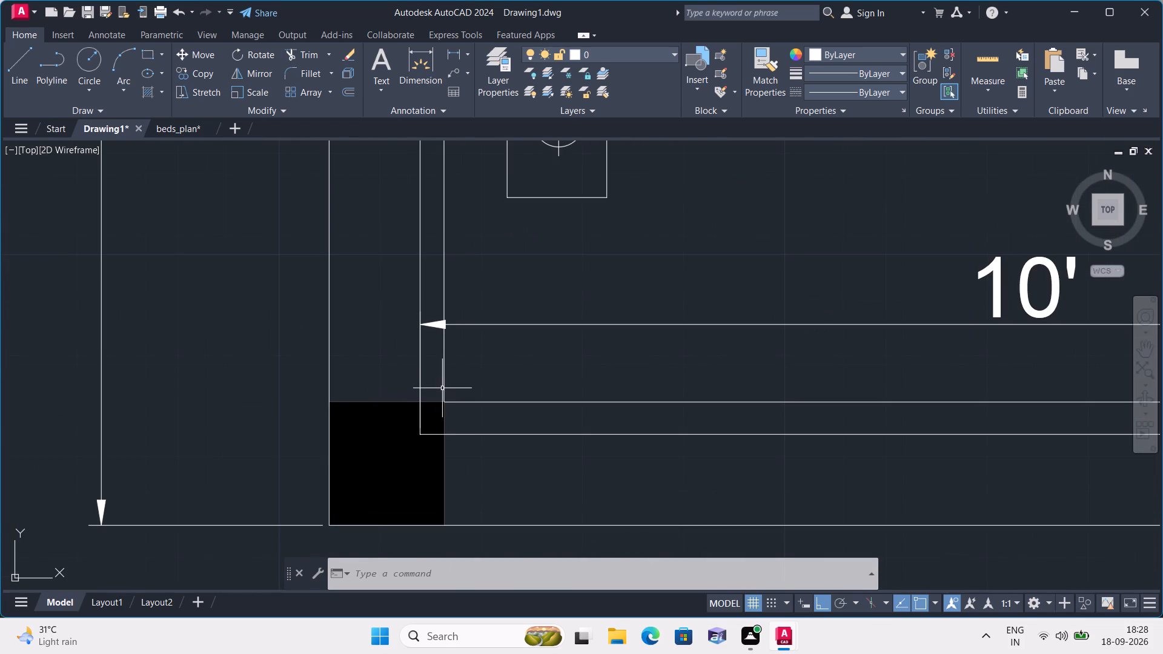
pyautogui.click(443, 389)
pyautogui.scroll(2, 401, 415)
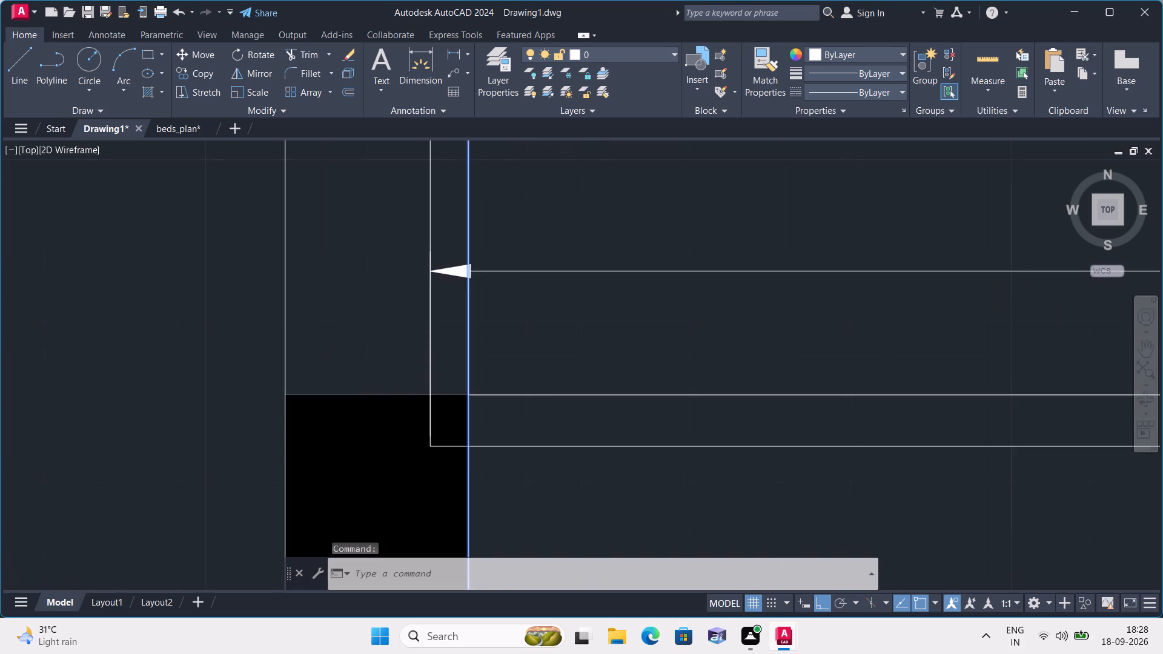
pyautogui.click(405, 385)
pyautogui.scroll(-2, 405, 385)
pyautogui.scroll(-1, 562, 454)
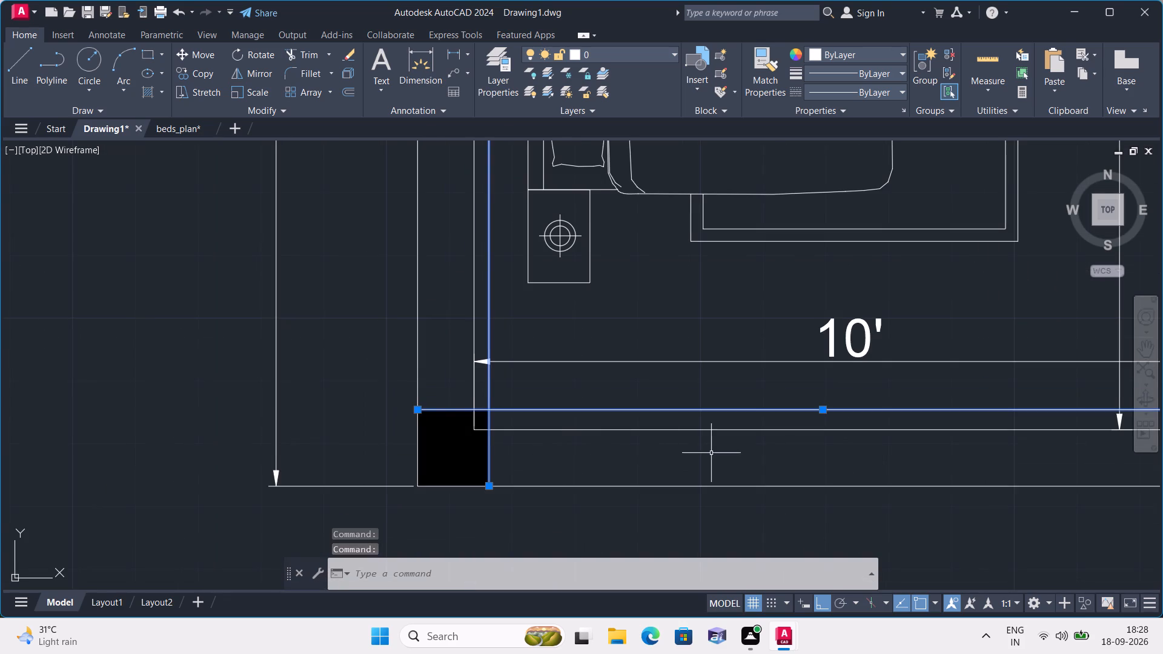
pyautogui.moveTo(727, 459); pyautogui.dragTo(711, 475, button='middle')
pyautogui.scroll(-1, 711, 474)
pyautogui.press('Delete')
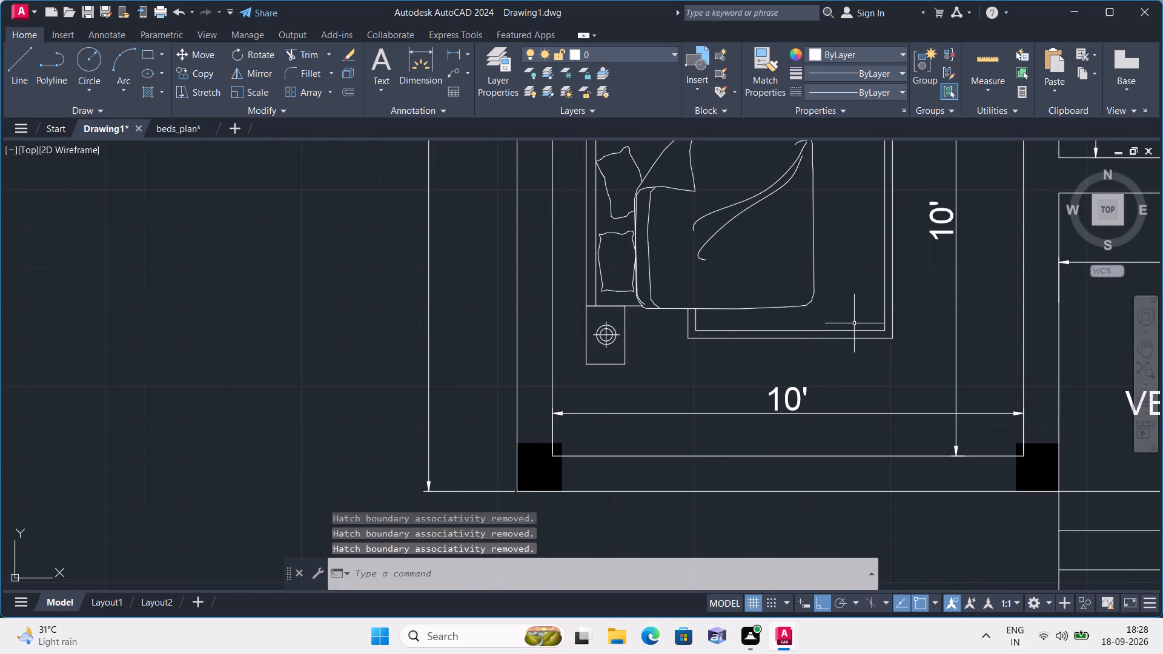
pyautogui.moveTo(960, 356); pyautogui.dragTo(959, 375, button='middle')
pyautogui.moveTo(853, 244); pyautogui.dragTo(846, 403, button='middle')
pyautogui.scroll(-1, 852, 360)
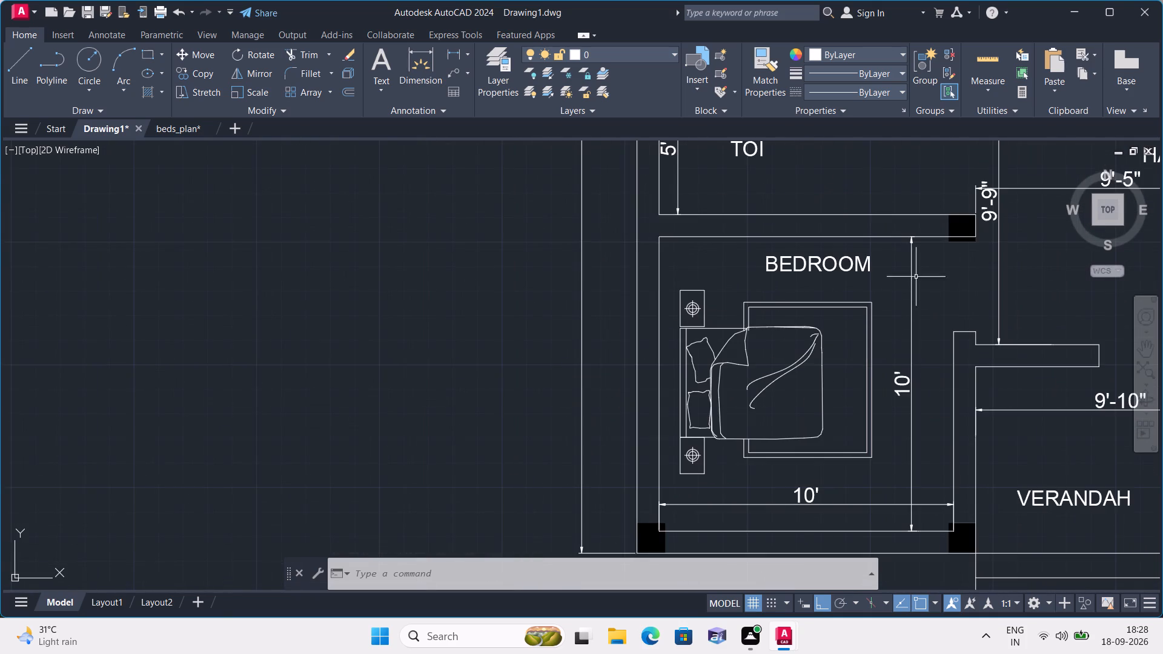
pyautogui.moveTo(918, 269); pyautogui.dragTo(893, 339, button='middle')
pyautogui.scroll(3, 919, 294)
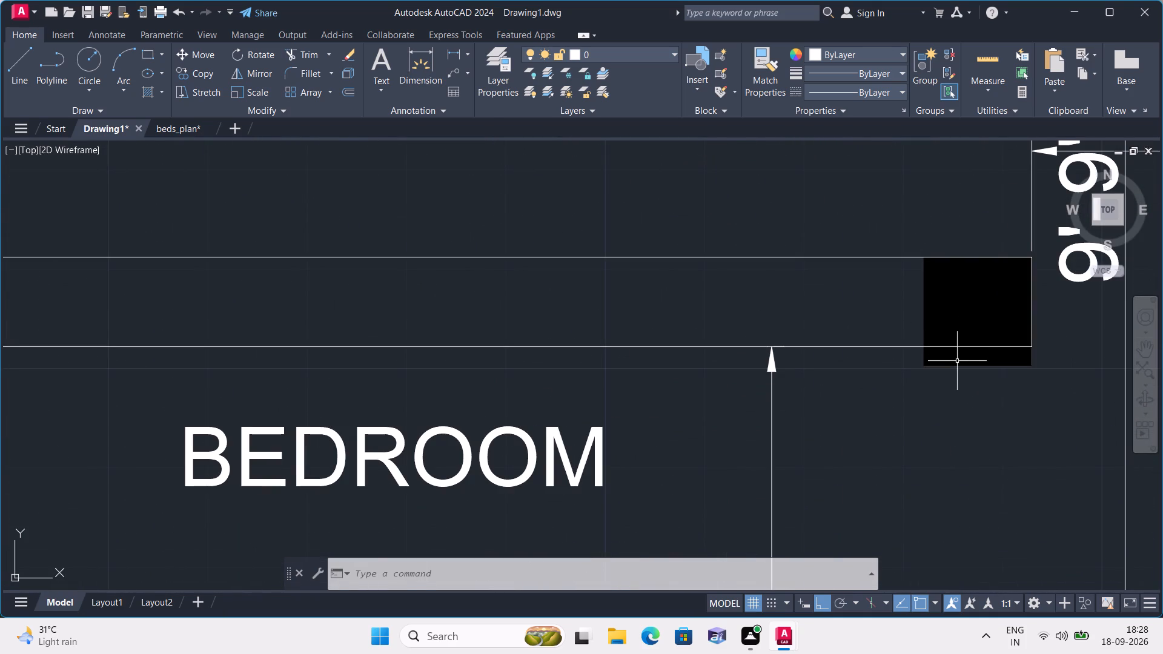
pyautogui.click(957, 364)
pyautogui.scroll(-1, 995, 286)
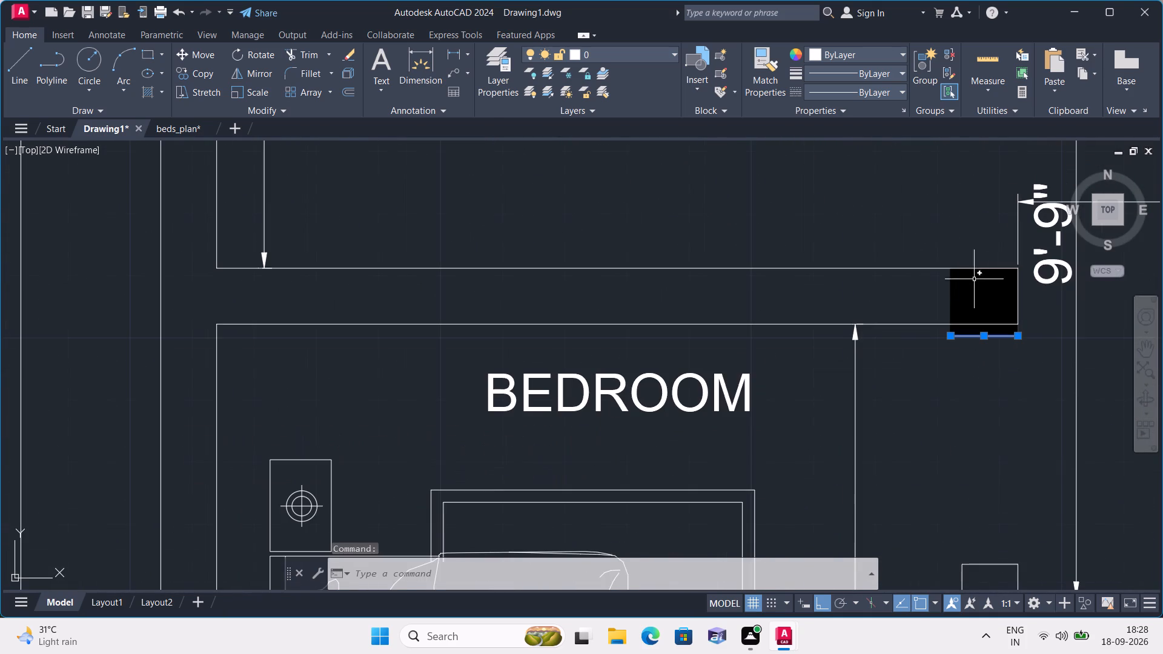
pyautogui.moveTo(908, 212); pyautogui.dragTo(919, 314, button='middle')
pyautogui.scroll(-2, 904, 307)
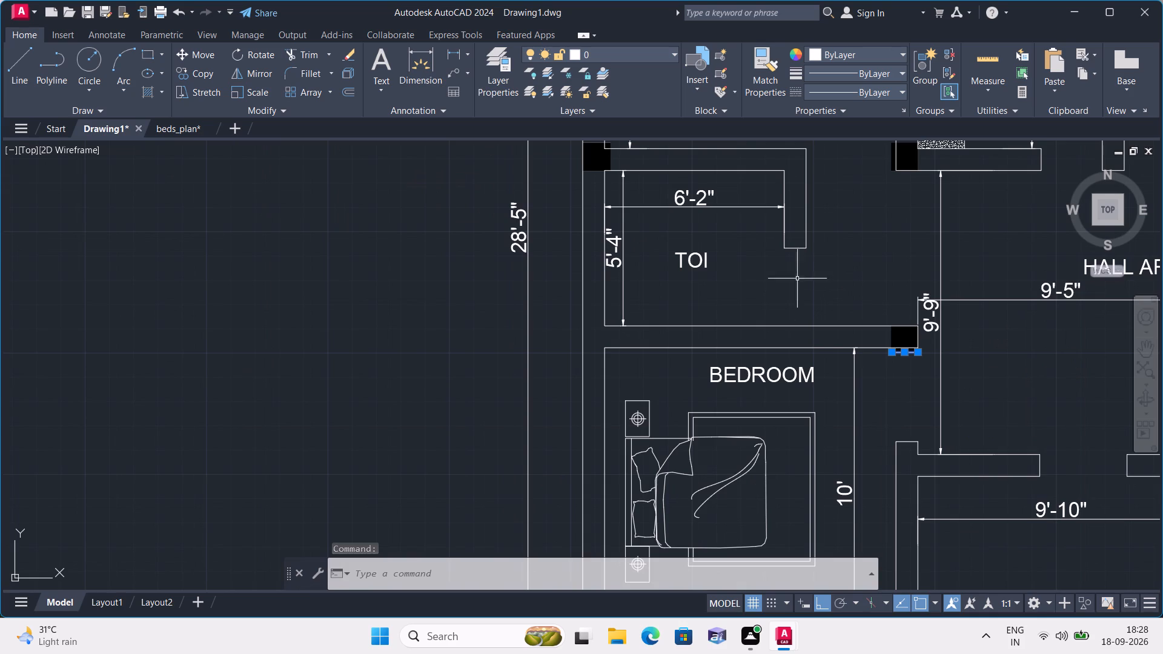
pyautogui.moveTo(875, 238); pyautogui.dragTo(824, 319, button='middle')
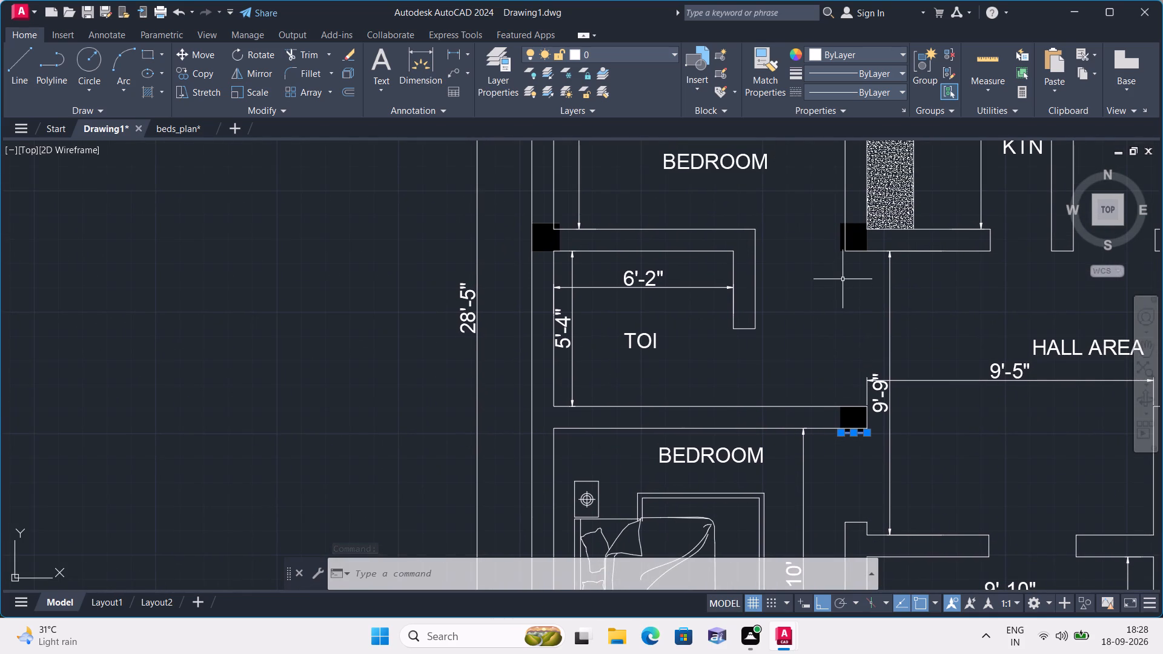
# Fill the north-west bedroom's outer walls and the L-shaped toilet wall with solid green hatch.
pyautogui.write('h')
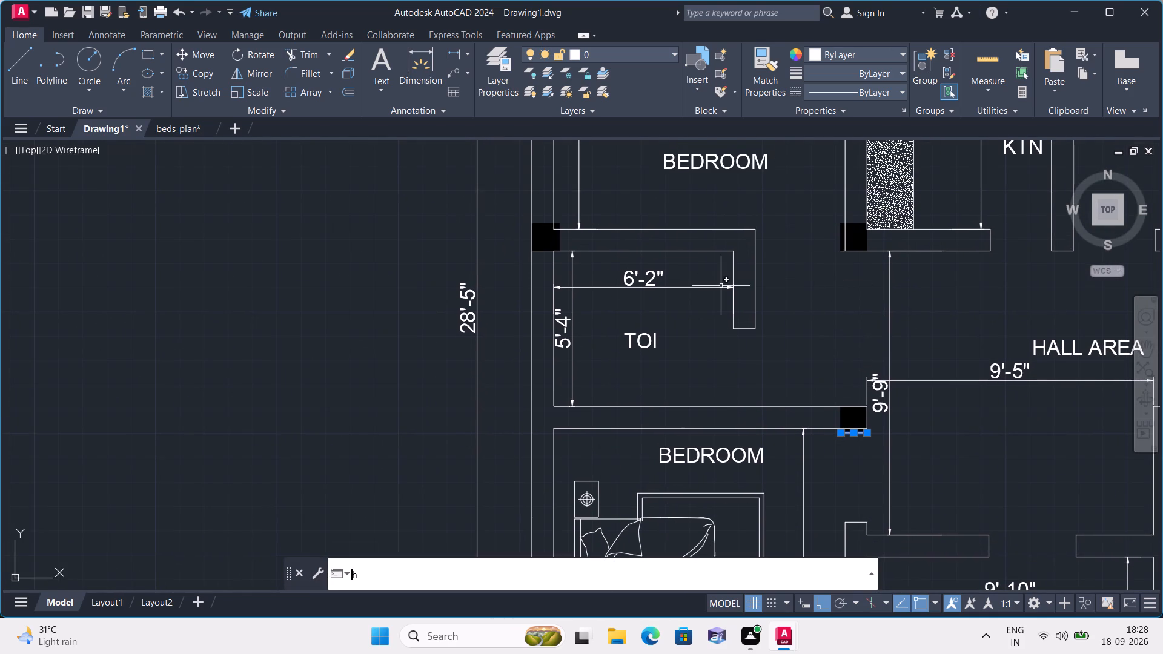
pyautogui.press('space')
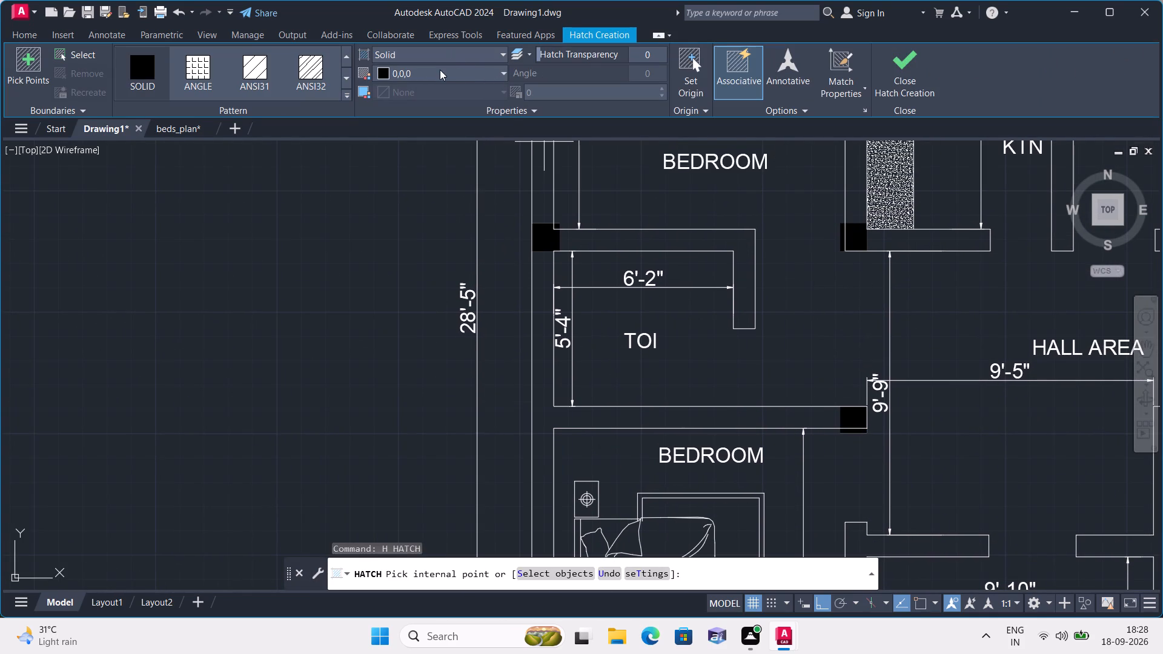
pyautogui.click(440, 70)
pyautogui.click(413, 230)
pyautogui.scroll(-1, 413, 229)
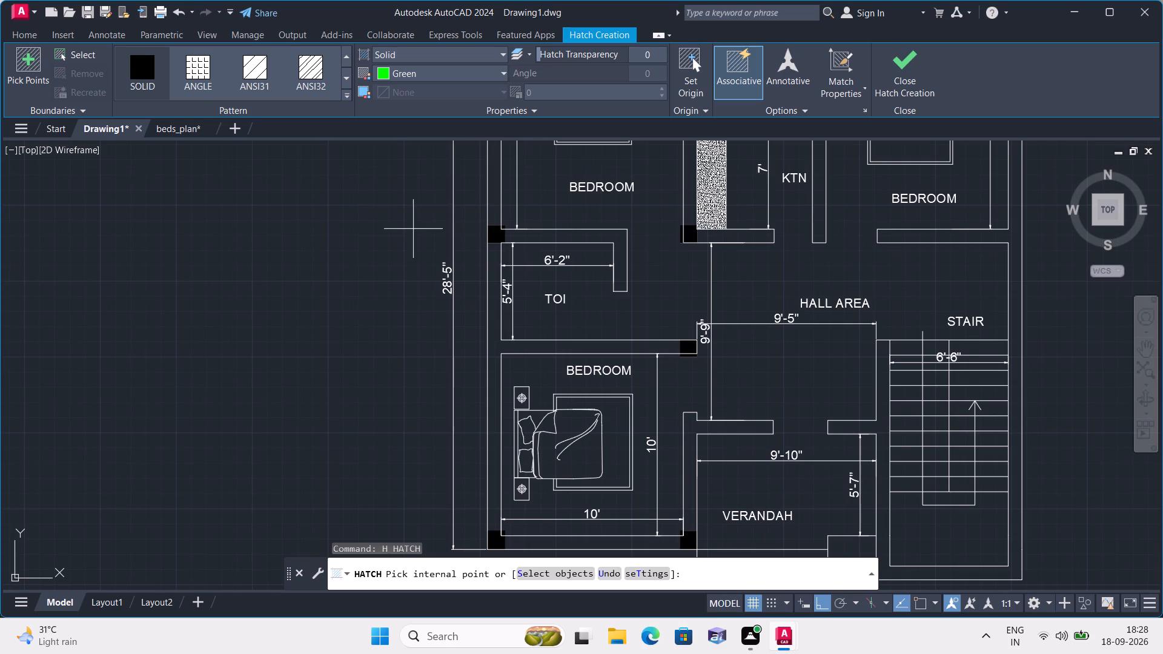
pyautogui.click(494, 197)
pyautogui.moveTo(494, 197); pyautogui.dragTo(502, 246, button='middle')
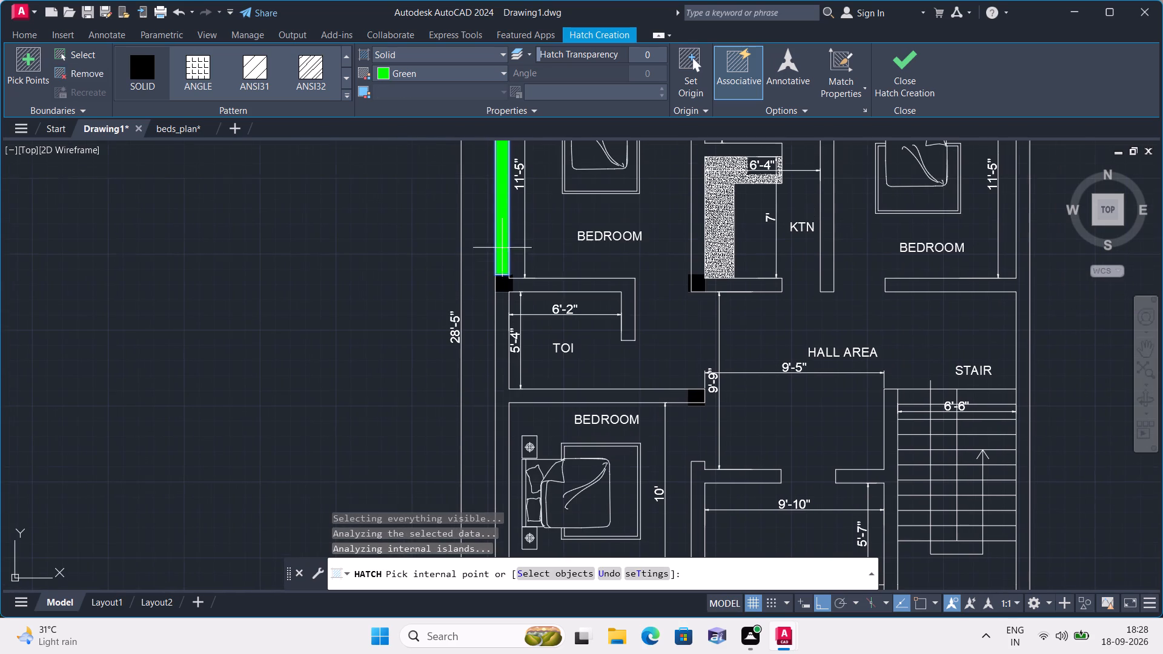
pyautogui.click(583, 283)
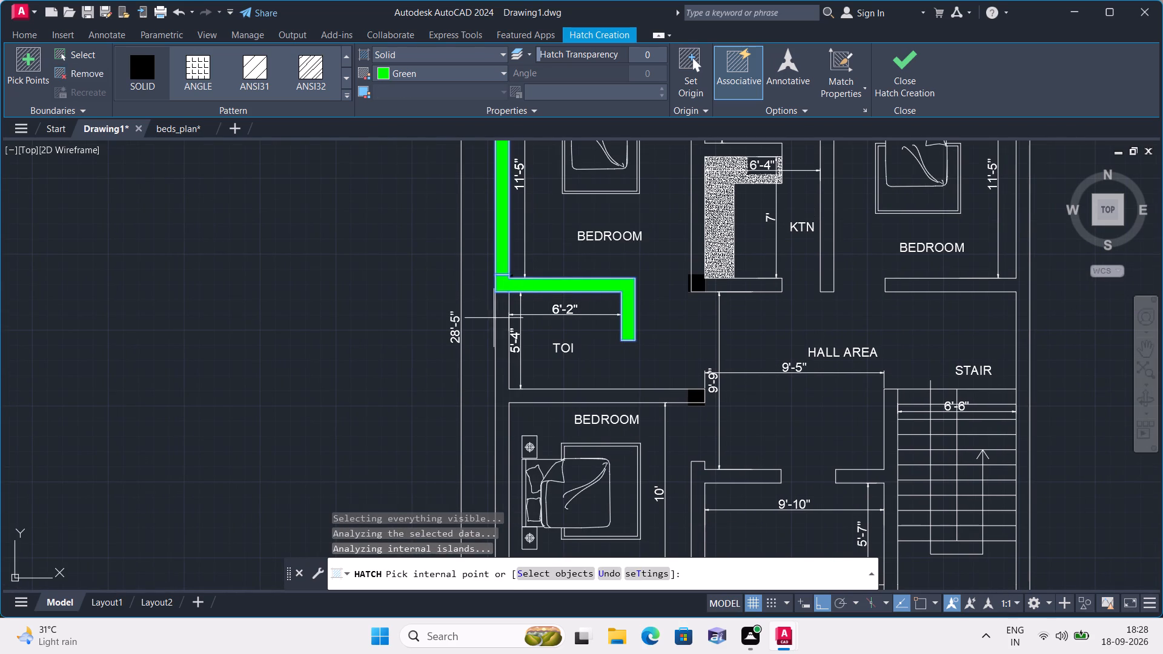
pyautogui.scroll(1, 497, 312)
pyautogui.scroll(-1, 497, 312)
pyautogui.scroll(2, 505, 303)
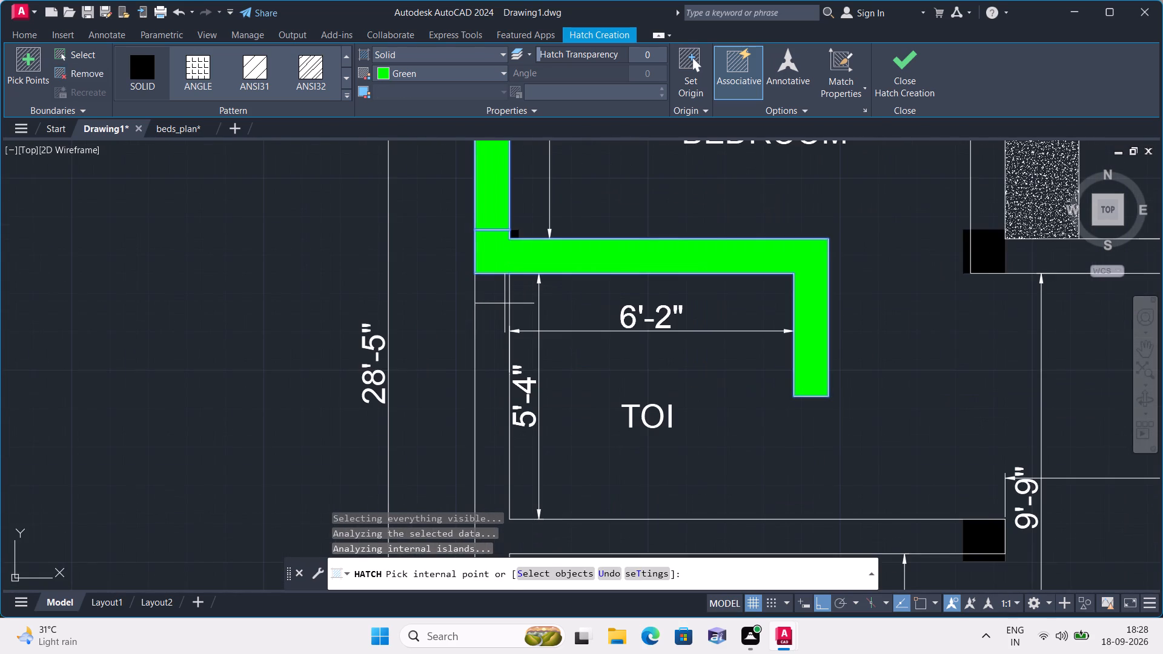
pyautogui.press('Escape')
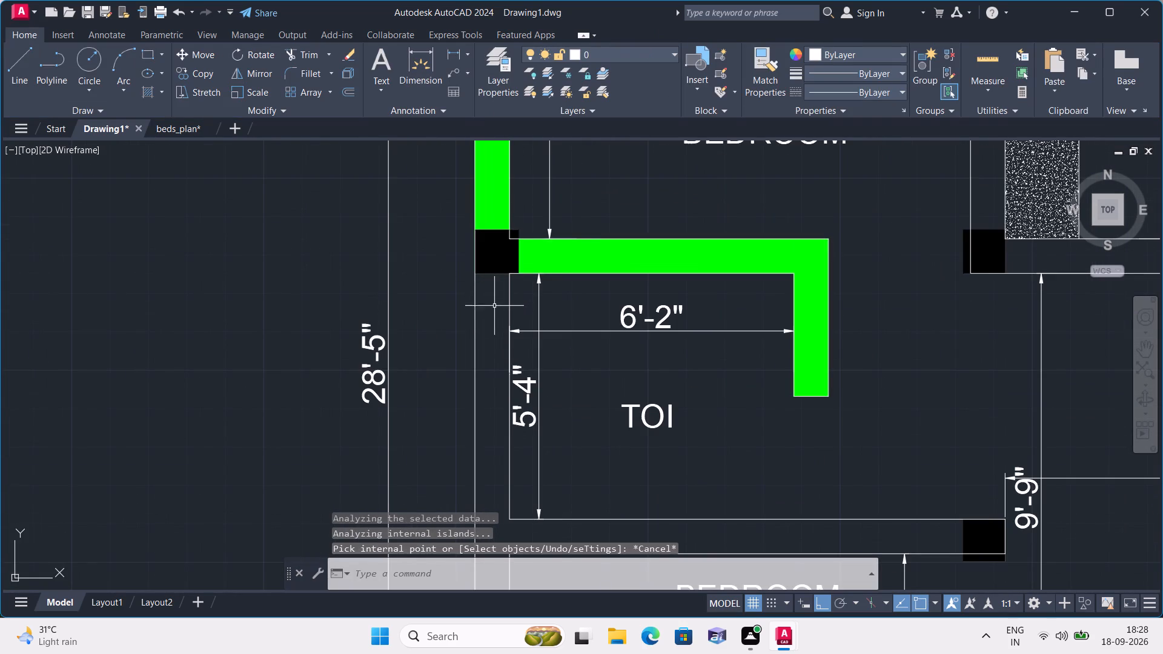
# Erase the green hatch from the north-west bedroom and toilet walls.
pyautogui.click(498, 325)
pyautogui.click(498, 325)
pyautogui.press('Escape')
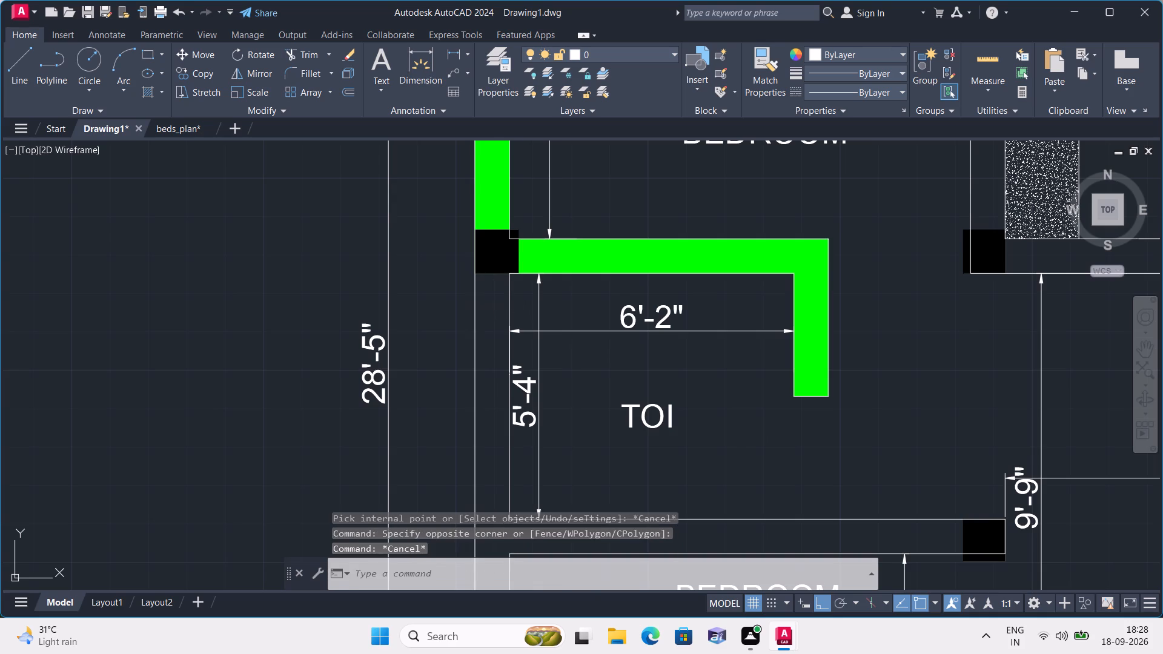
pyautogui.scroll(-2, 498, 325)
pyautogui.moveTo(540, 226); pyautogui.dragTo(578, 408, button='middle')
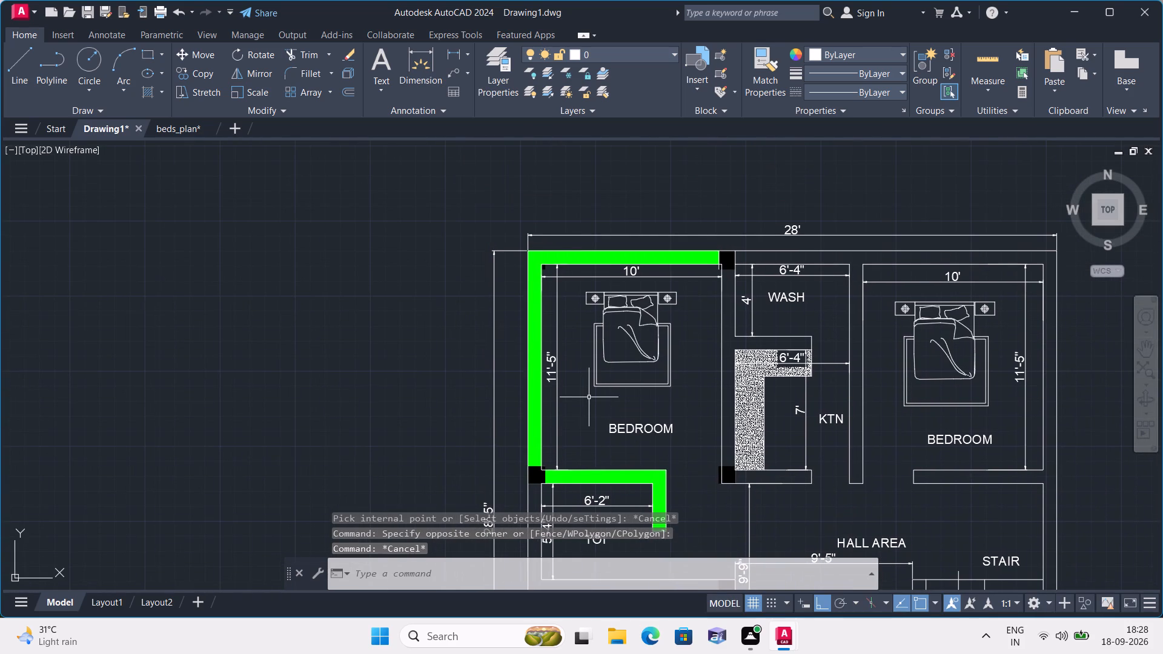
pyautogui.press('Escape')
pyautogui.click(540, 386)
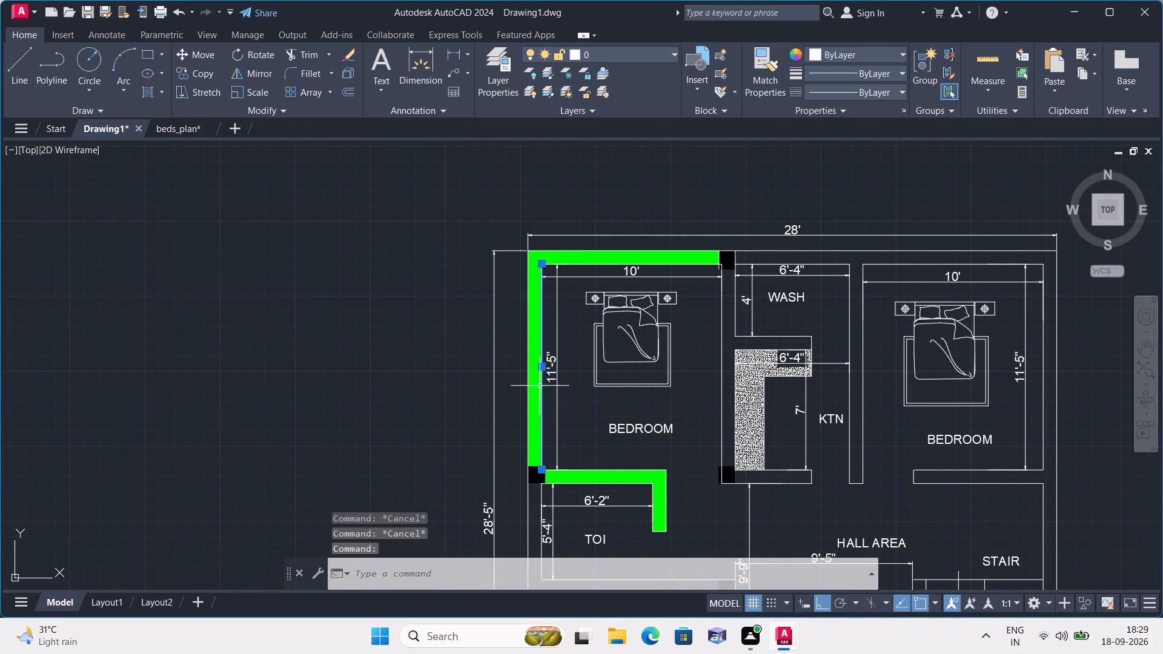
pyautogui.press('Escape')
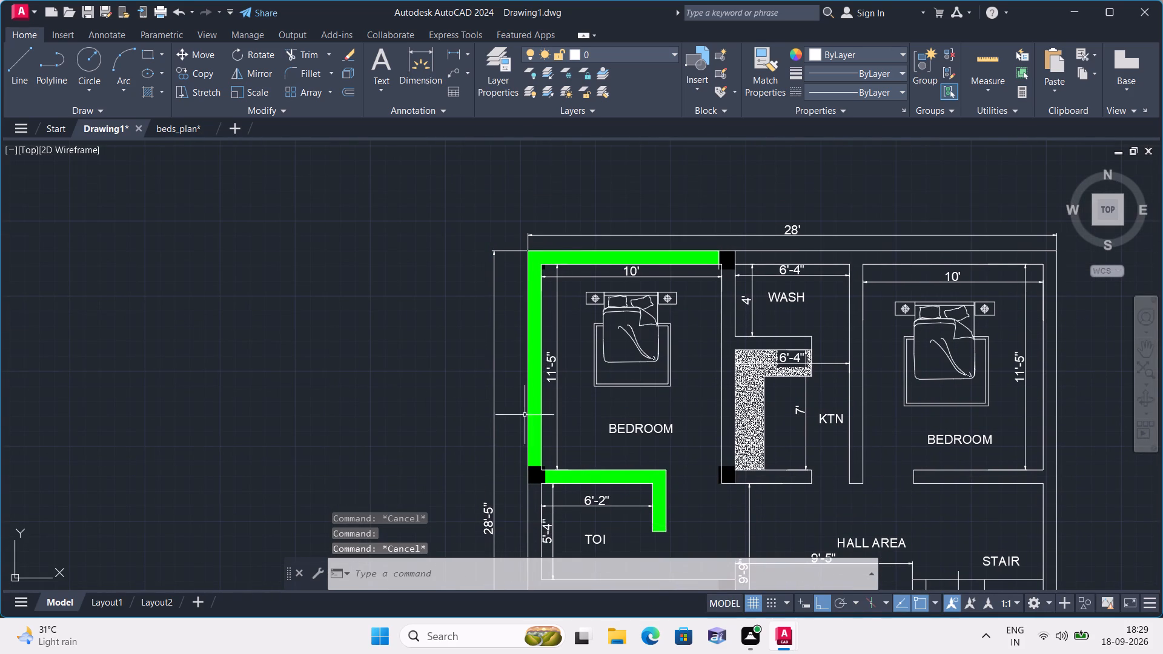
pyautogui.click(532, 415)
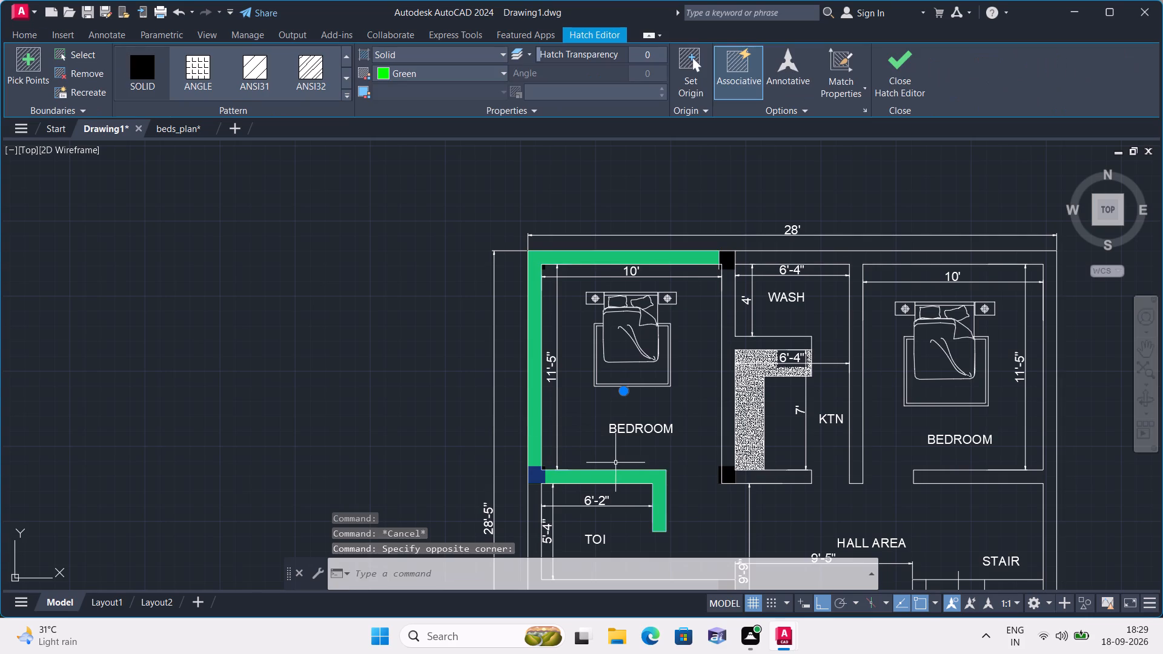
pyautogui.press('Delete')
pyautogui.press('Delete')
# Draw lines along the east and south edges of the black column at the plan's north-west corner, ending at the outer wall.
pyautogui.scroll(3, 563, 276)
pyautogui.scroll(1, 519, 233)
pyautogui.moveTo(519, 233); pyautogui.dragTo(527, 246, button='middle')
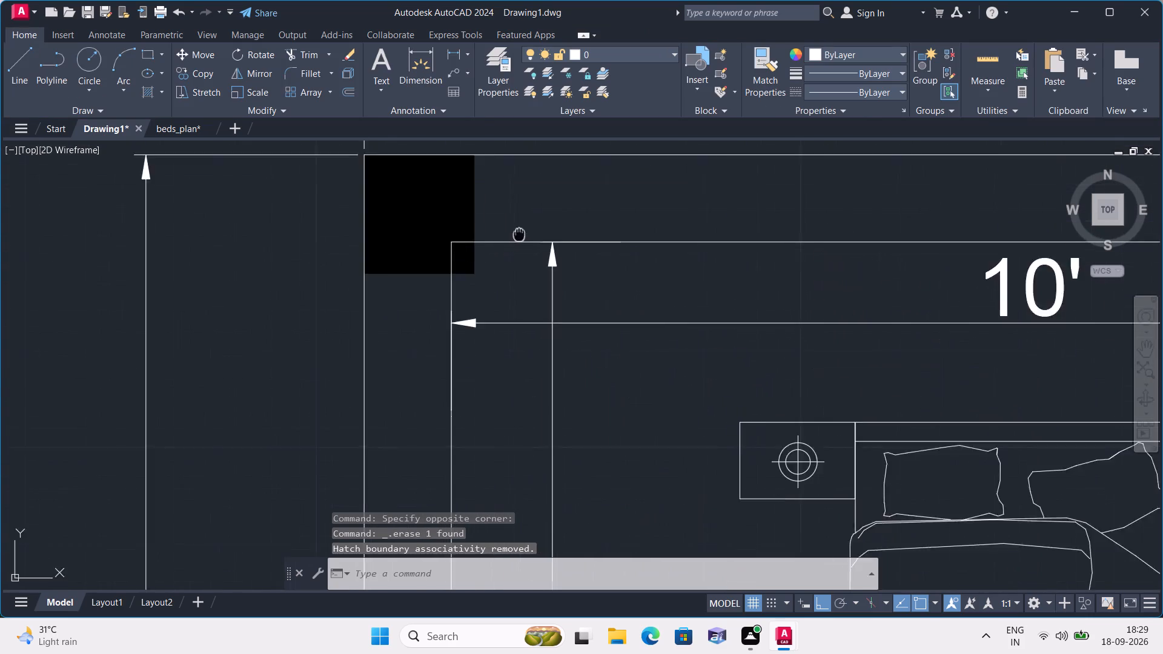
pyautogui.moveTo(527, 246); pyautogui.dragTo(661, 400, button='middle')
pyautogui.press('l')
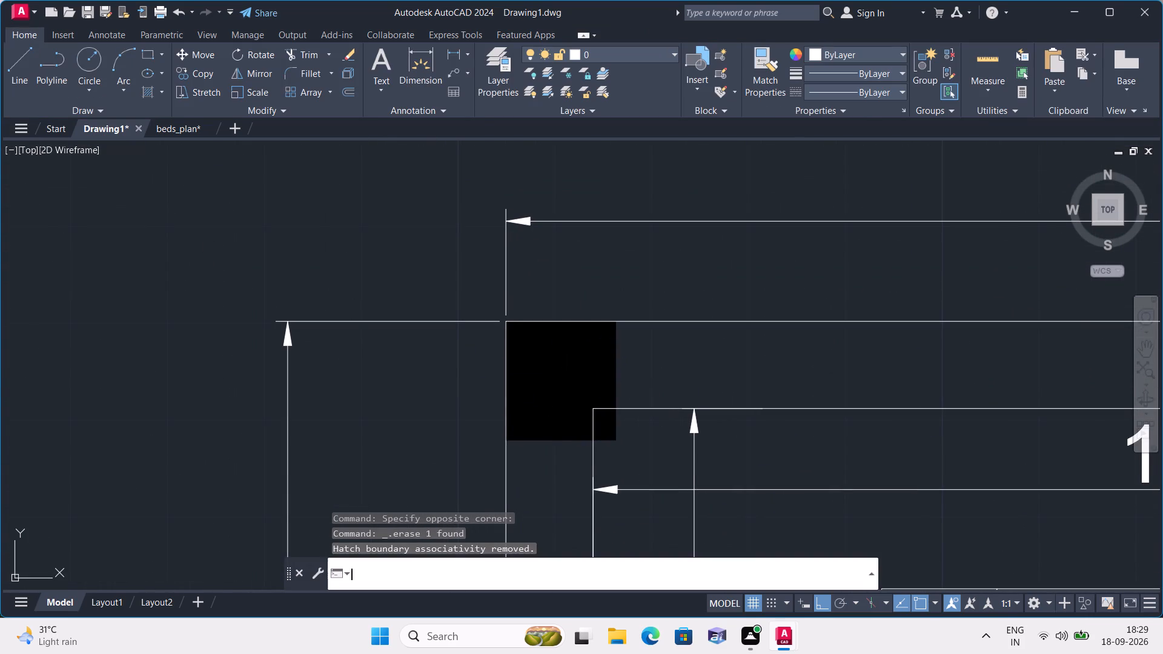
pyautogui.press('space')
pyautogui.scroll(1, 594, 339)
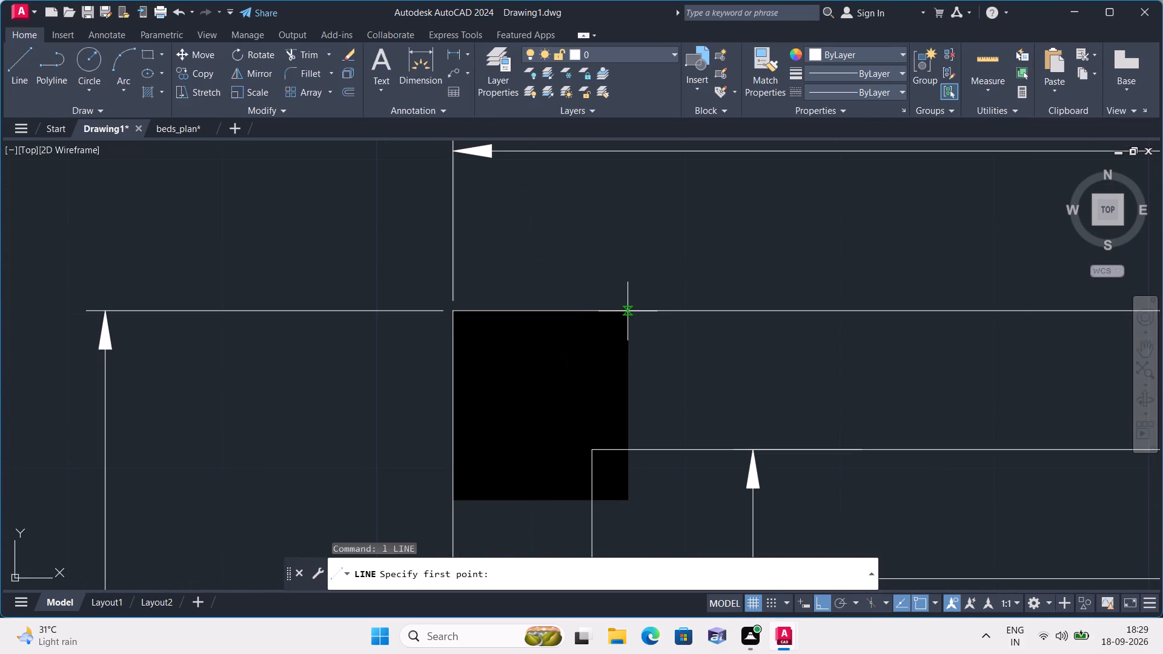
pyautogui.click(628, 311)
pyautogui.moveTo(628, 388); pyautogui.dragTo(632, 346, button='middle')
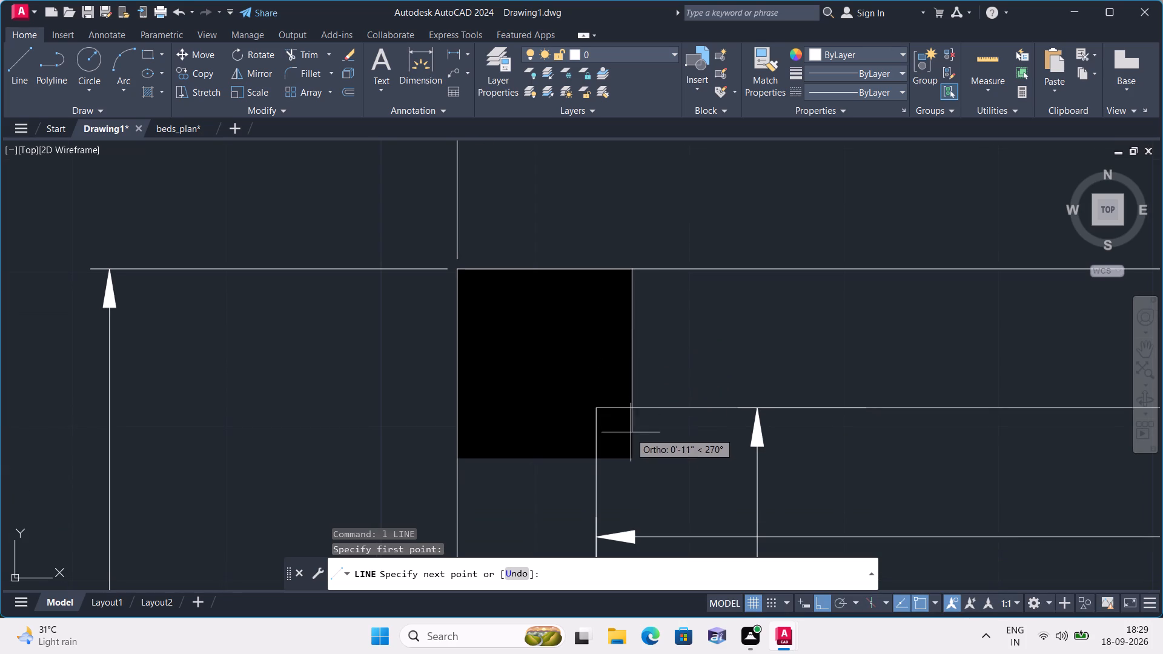
pyautogui.click(632, 458)
pyautogui.press('space')
pyautogui.press('space')
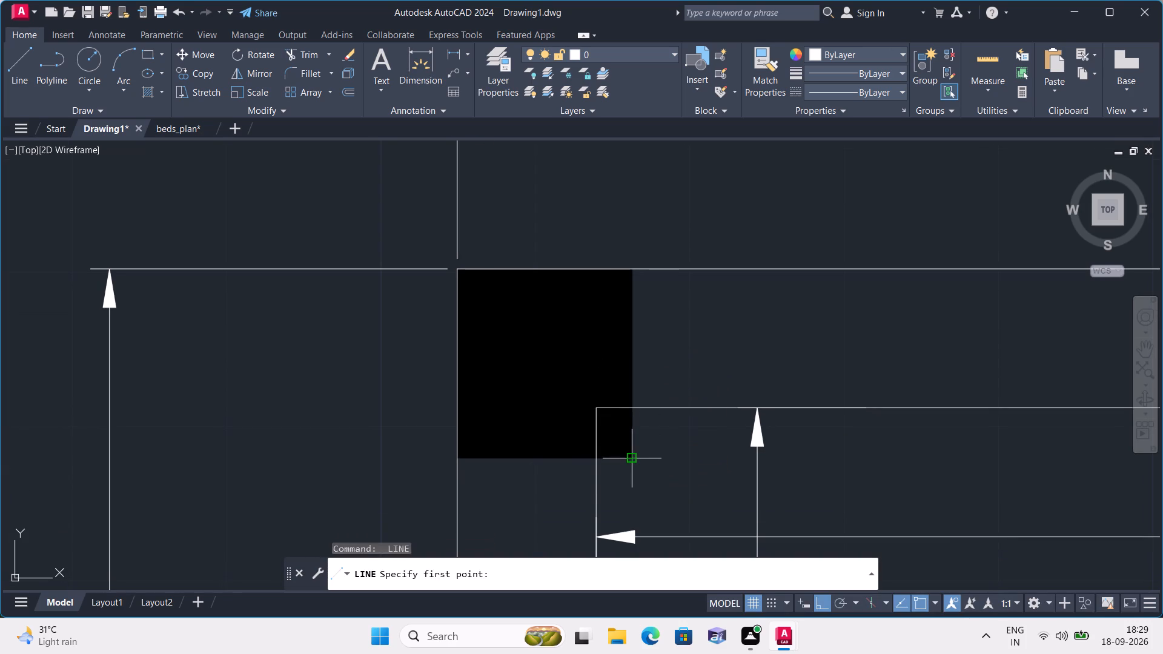
pyautogui.click(632, 460)
pyautogui.click(457, 458)
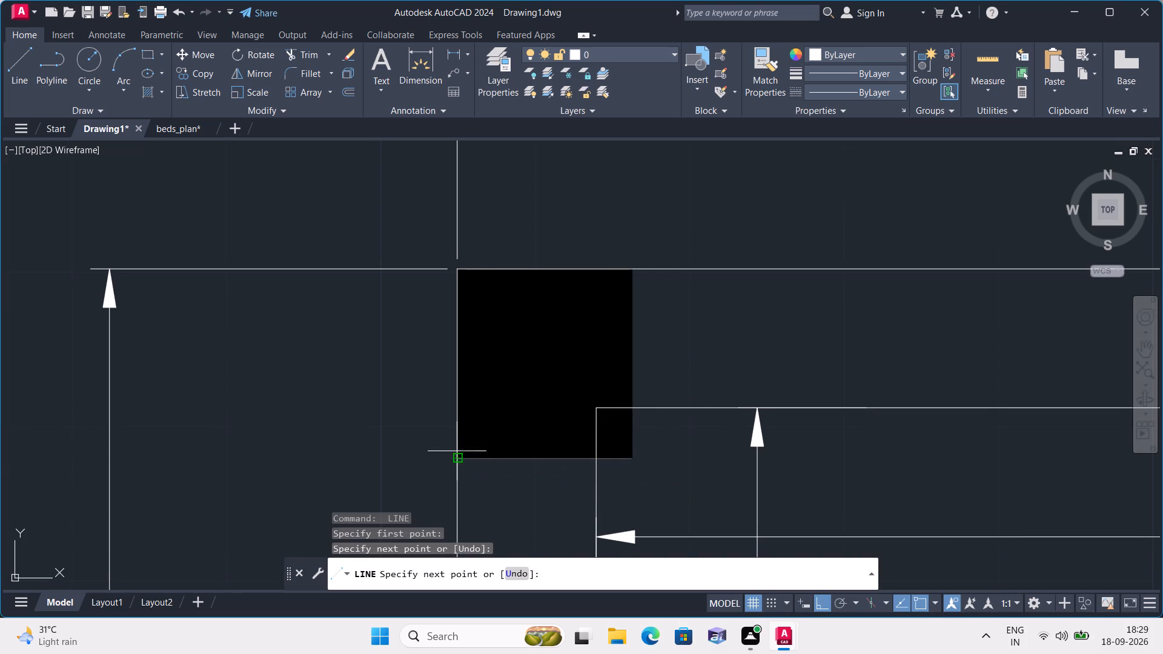
pyautogui.press('space')
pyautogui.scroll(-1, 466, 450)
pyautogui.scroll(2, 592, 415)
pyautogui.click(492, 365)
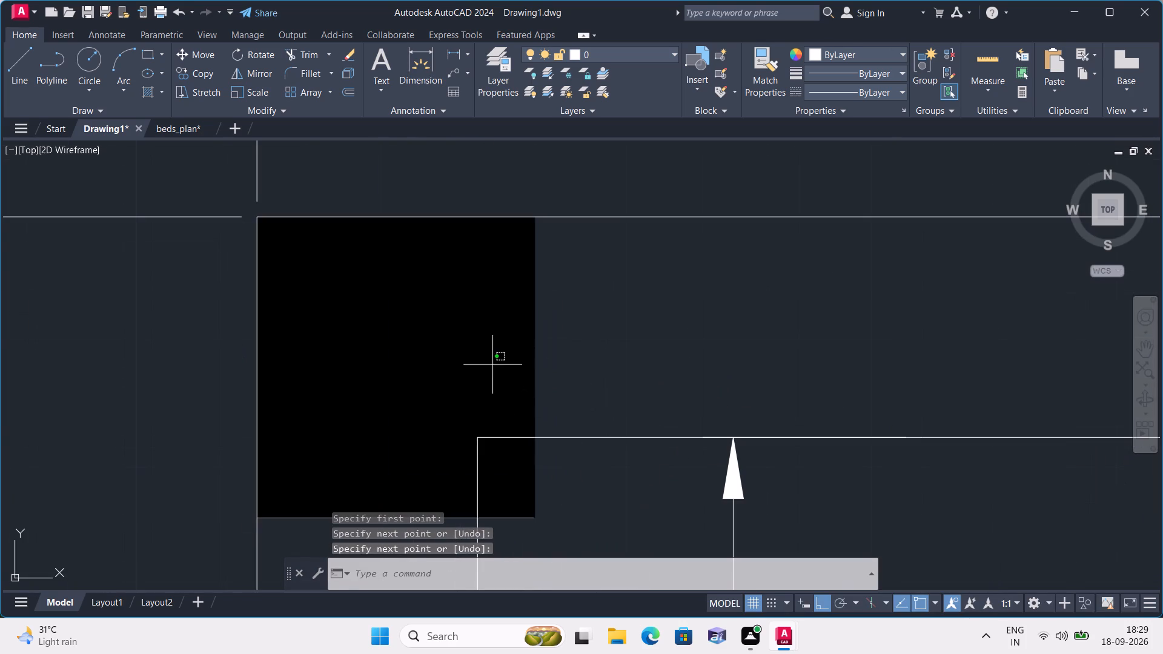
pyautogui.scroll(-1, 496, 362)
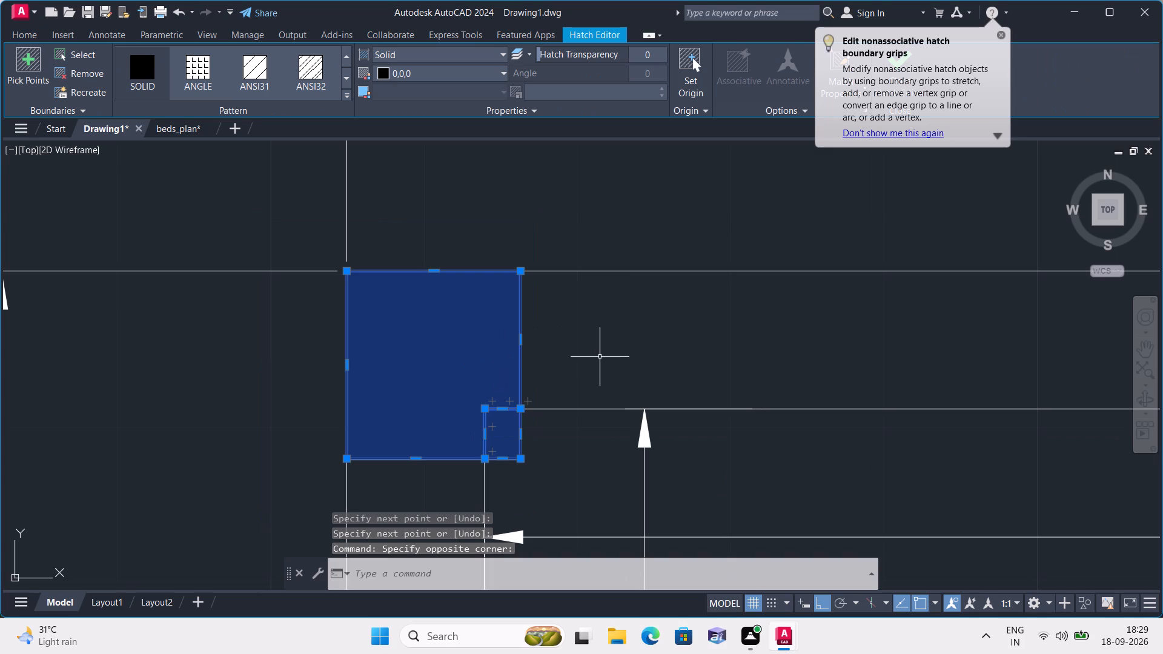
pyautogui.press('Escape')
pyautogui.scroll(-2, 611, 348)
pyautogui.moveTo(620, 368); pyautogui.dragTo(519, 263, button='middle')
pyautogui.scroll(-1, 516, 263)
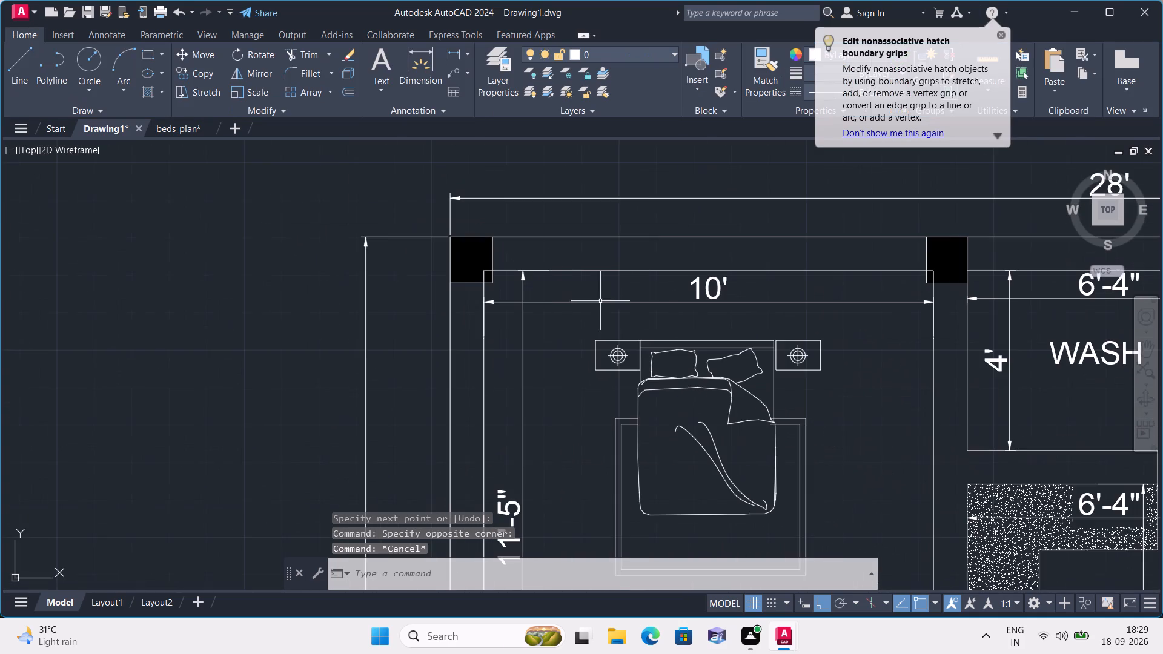
# Draw a line along the south edge of the black column at the north bedroom's north-east corner.
pyautogui.scroll(1, 924, 277)
pyautogui.moveTo(924, 277); pyautogui.dragTo(895, 303, button='middle')
pyautogui.scroll(2, 903, 292)
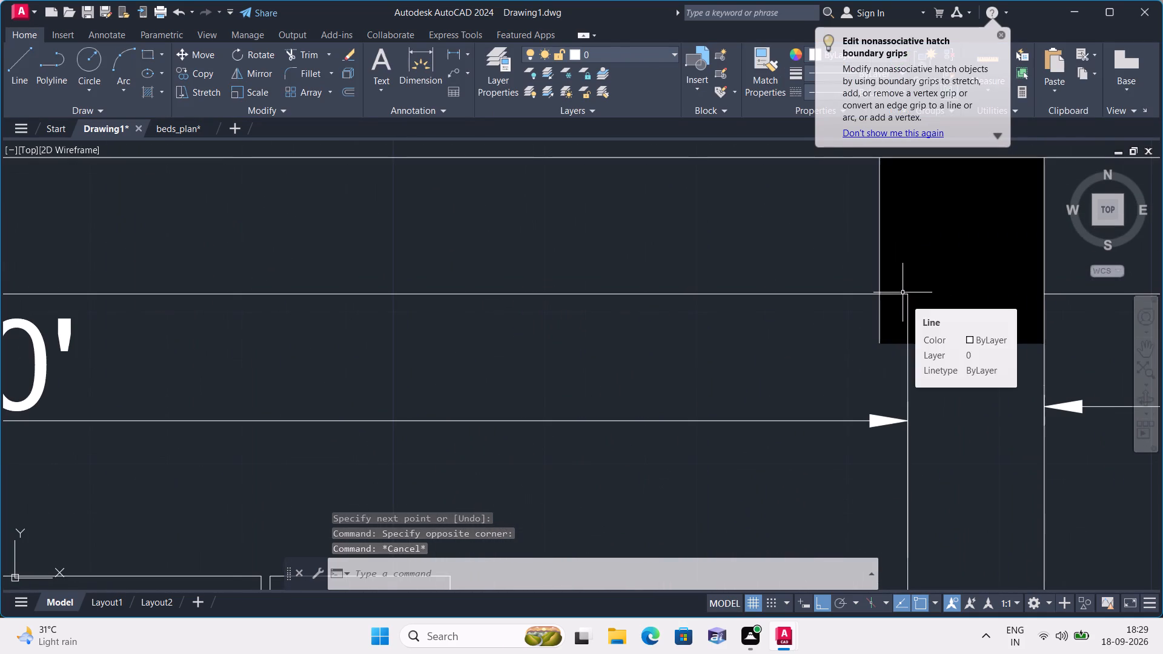
pyautogui.press('l')
pyautogui.press('space')
pyautogui.click(880, 340)
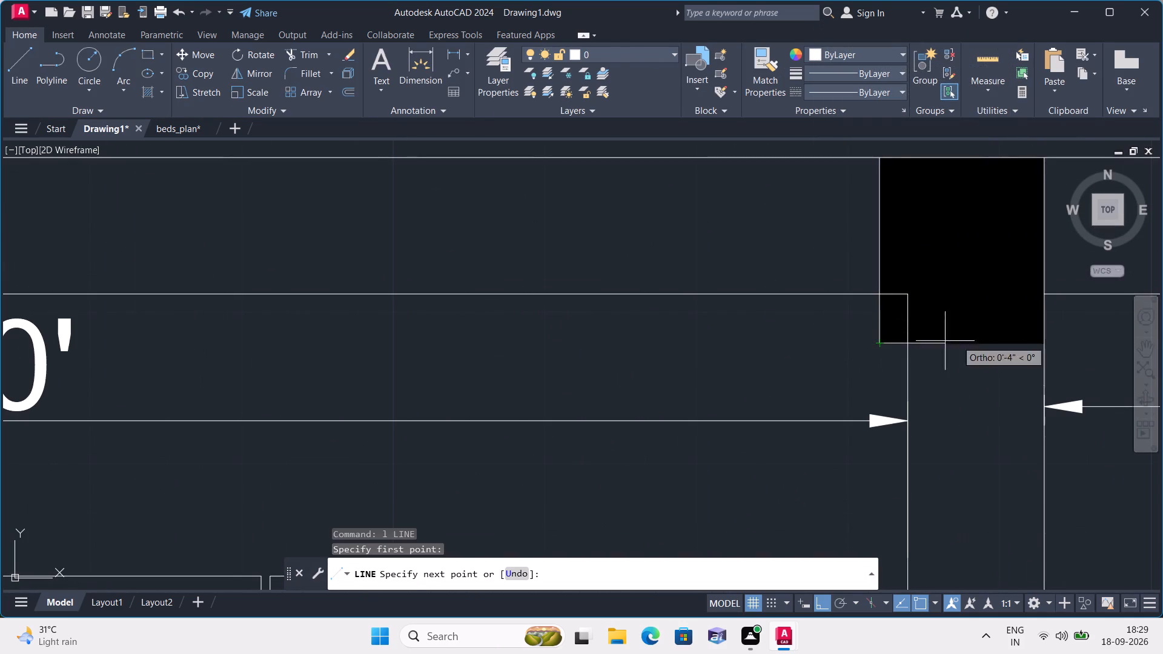
pyautogui.click(1040, 343)
pyautogui.press('space')
# Draw connected lines along the north and west edges of the black column at the south end of the stippled kitchen counter.
pyautogui.scroll(-1, 890, 360)
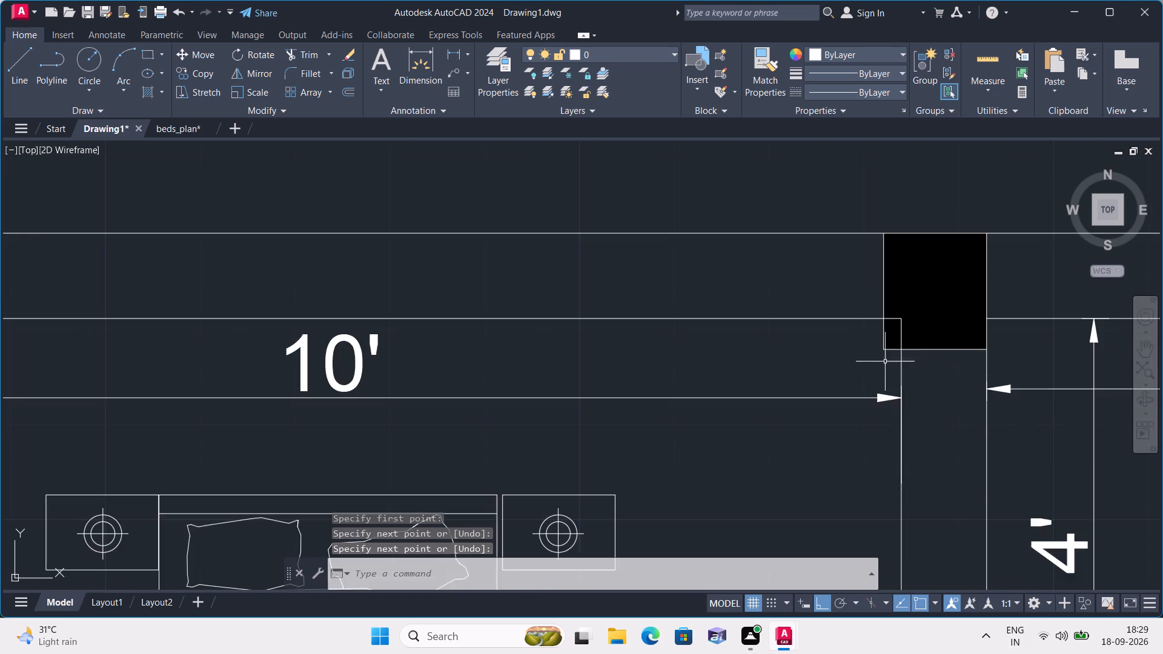
pyautogui.scroll(-1, 850, 362)
pyautogui.moveTo(720, 376); pyautogui.dragTo(753, 214, button='middle')
pyautogui.scroll(-1, 754, 210)
pyautogui.moveTo(815, 357); pyautogui.dragTo(827, 202, button='middle')
pyautogui.scroll(-2, 819, 222)
pyautogui.scroll(2, 815, 324)
pyautogui.press('space')
pyautogui.scroll(2, 892, 340)
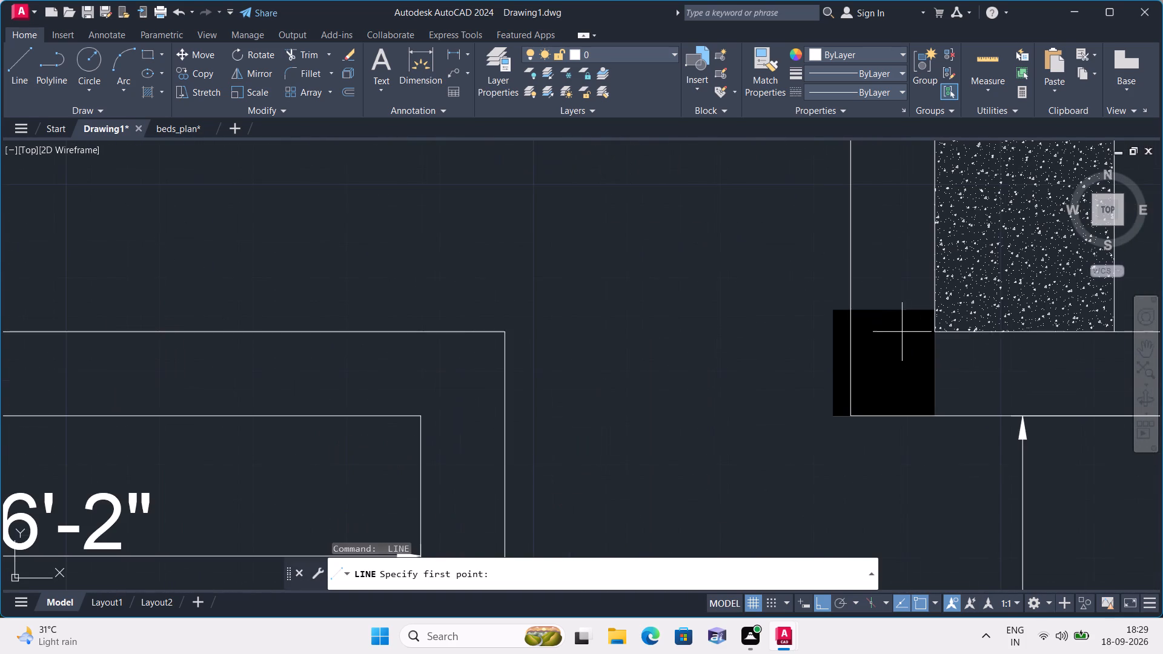
pyautogui.click(934, 311)
pyautogui.click(833, 308)
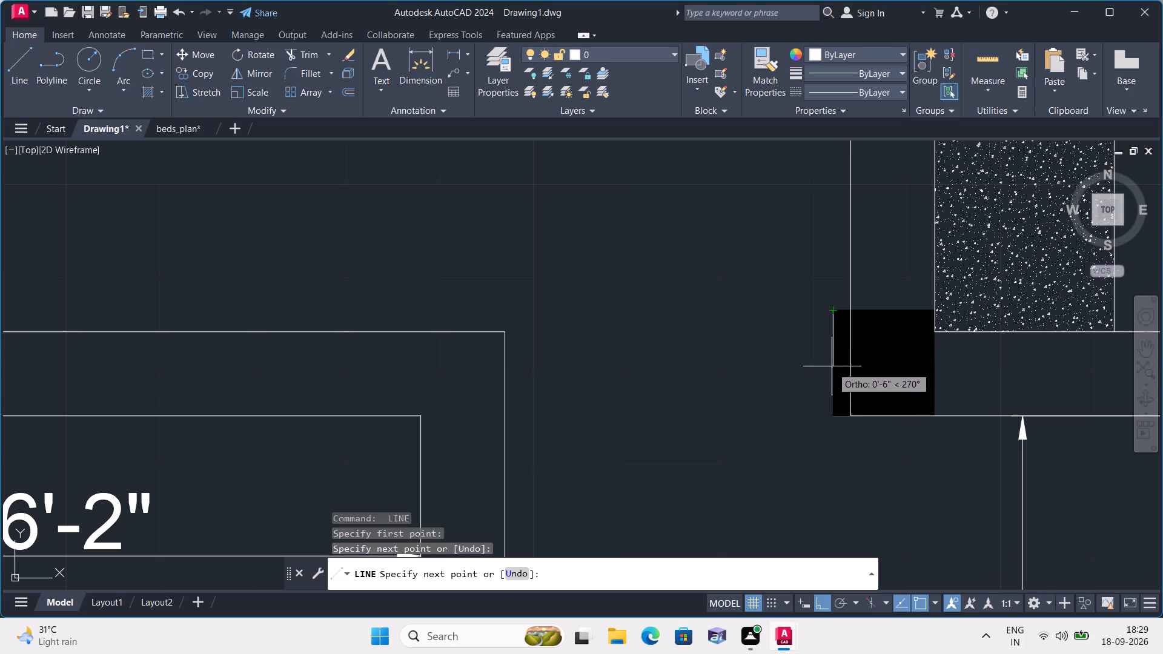
pyautogui.click(832, 418)
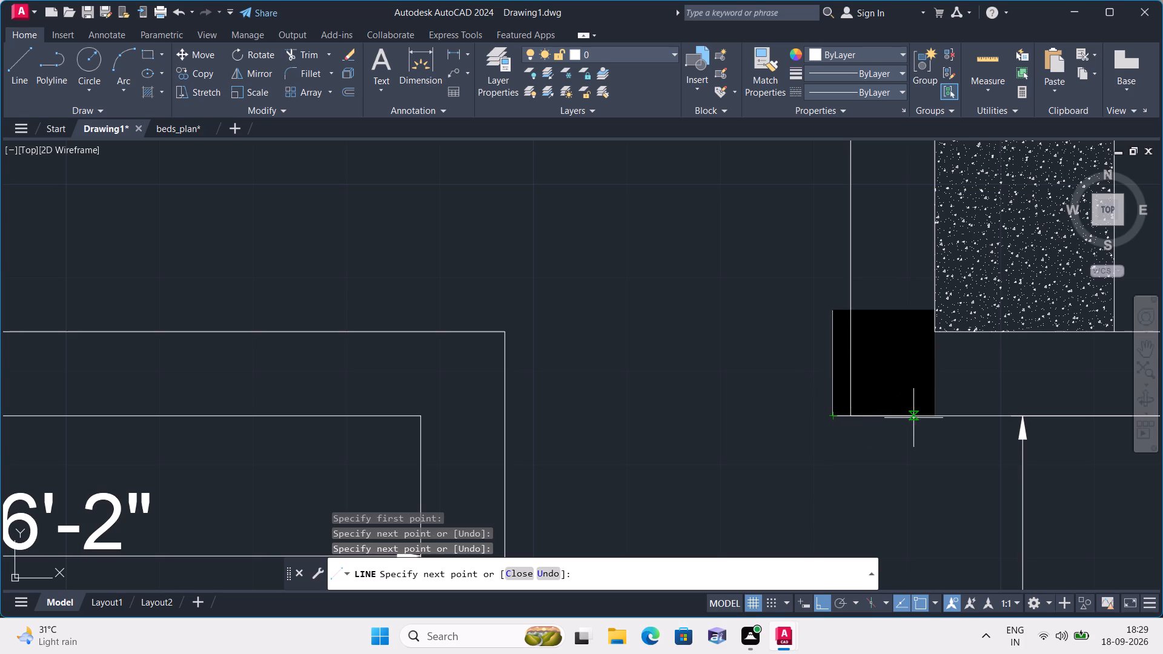
pyautogui.press('space')
# Draw a line down the same column's east edge, starting at the stippled counter's south-west corner.
pyautogui.press('space')
pyautogui.scroll(2, 945, 334)
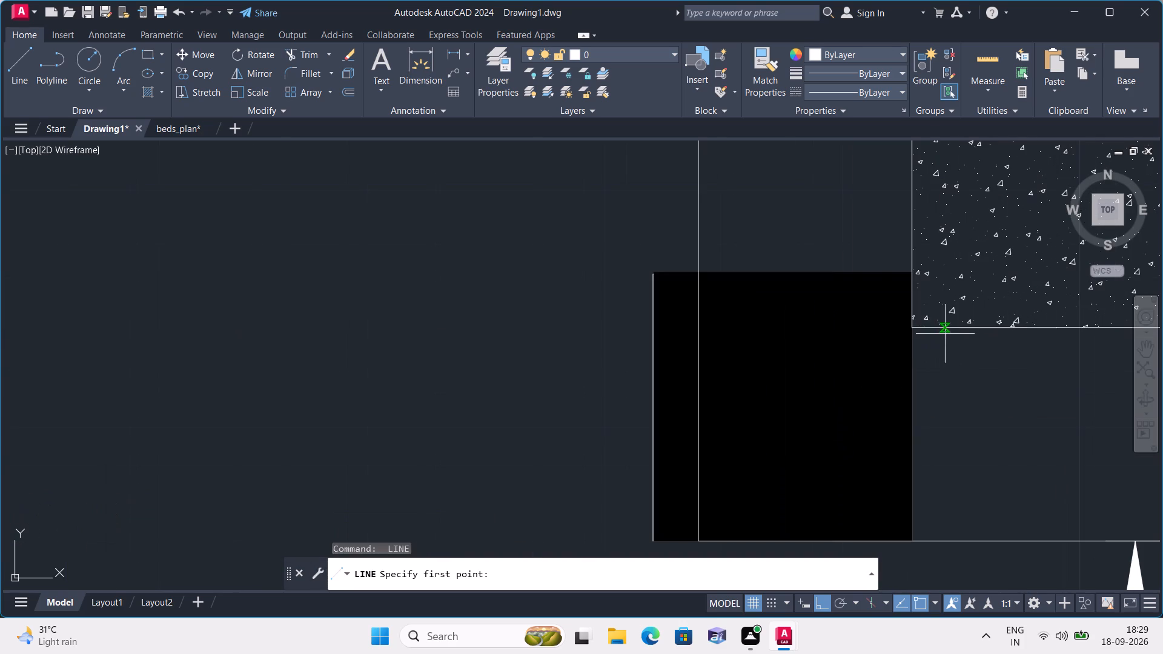
pyautogui.click(911, 327)
pyautogui.click(913, 496)
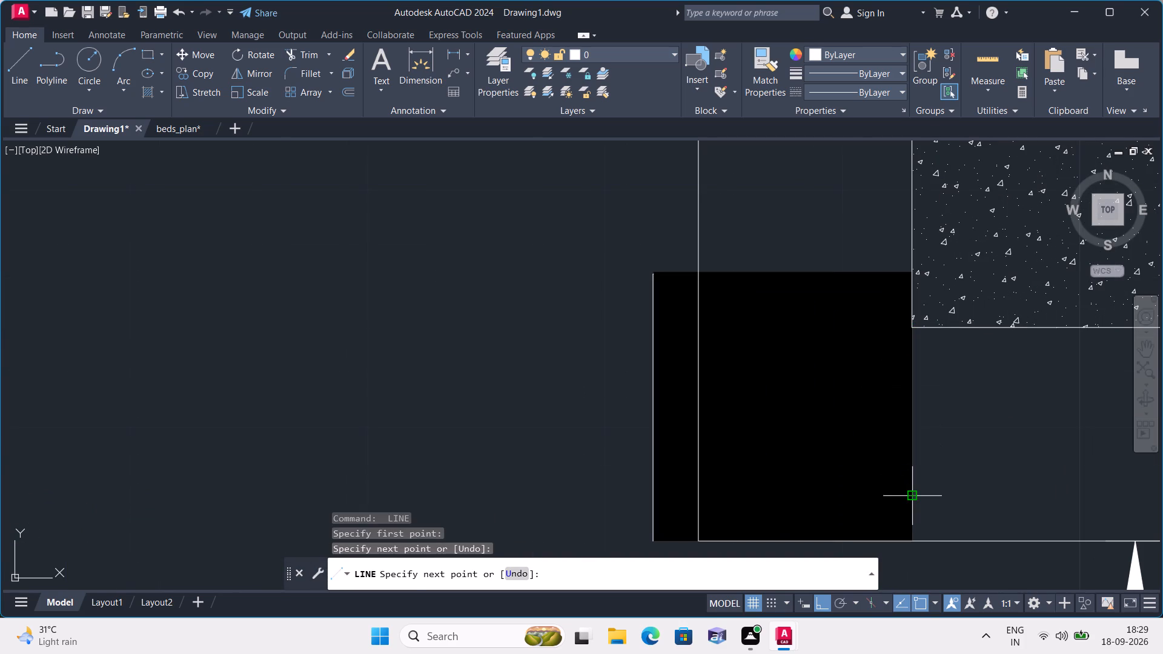
pyautogui.press('space')
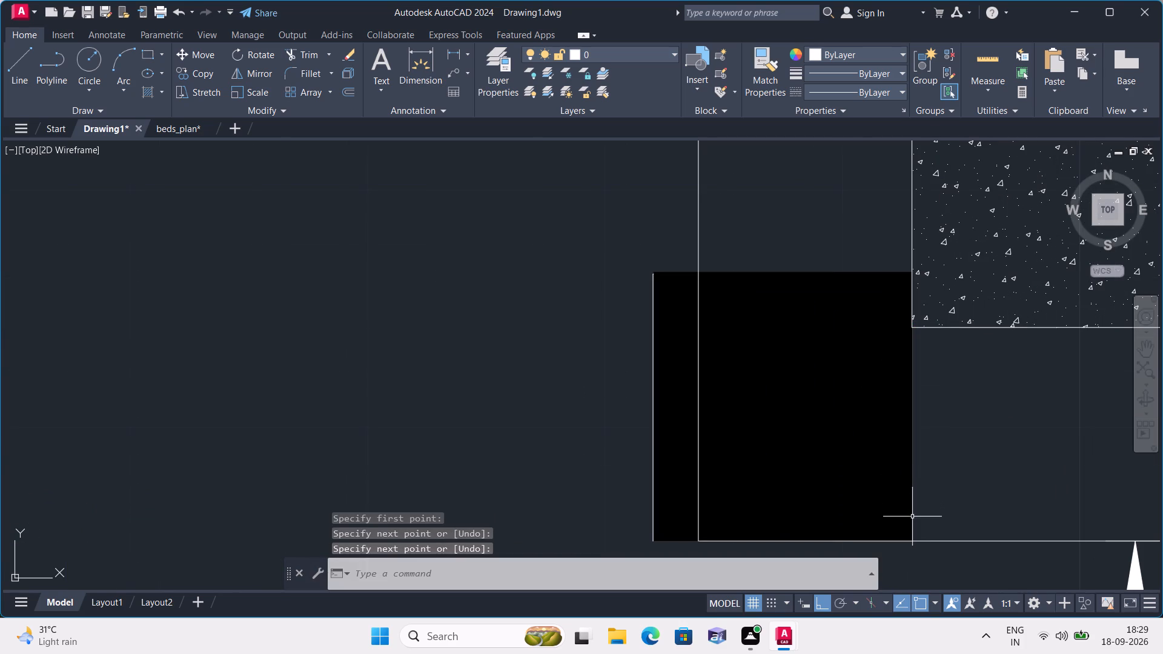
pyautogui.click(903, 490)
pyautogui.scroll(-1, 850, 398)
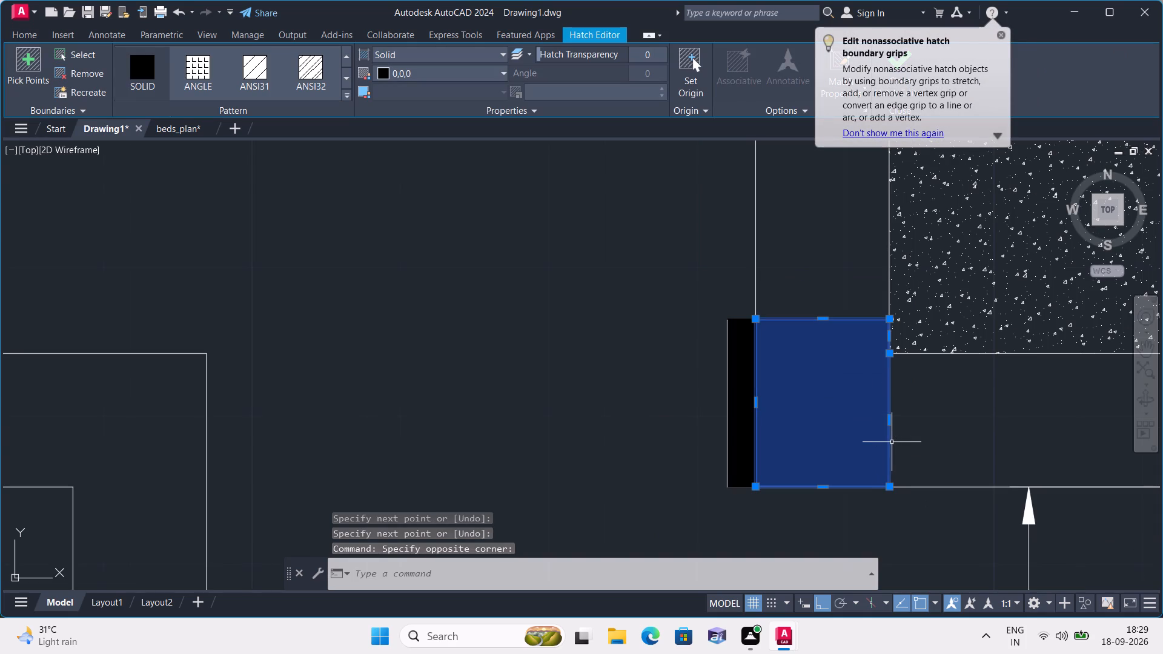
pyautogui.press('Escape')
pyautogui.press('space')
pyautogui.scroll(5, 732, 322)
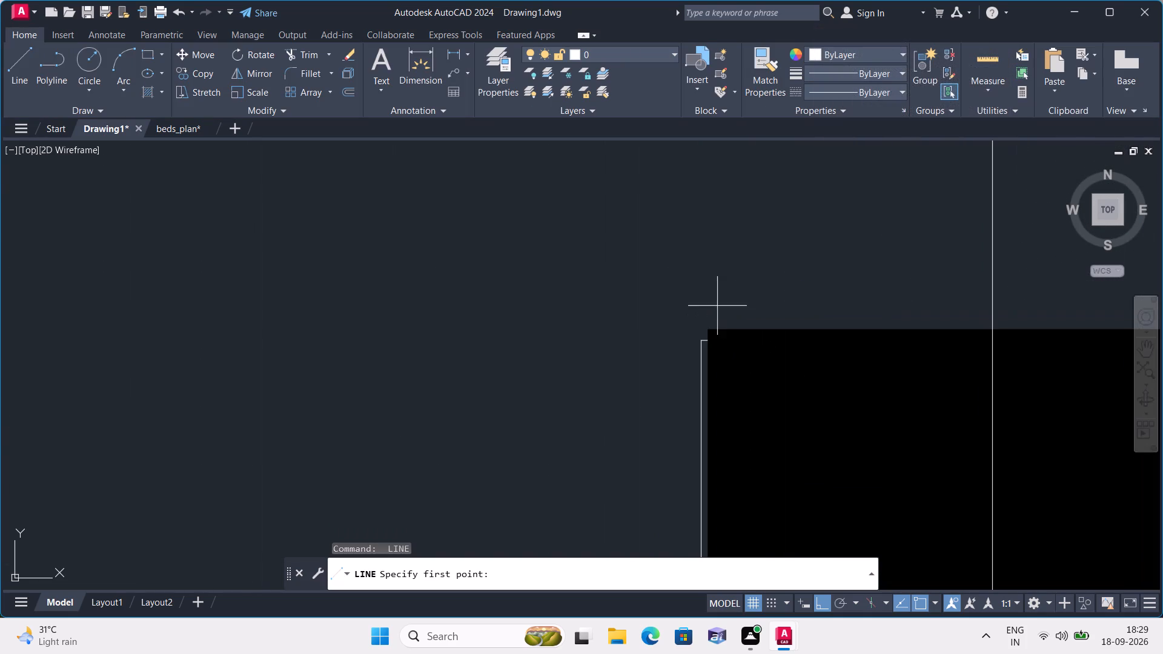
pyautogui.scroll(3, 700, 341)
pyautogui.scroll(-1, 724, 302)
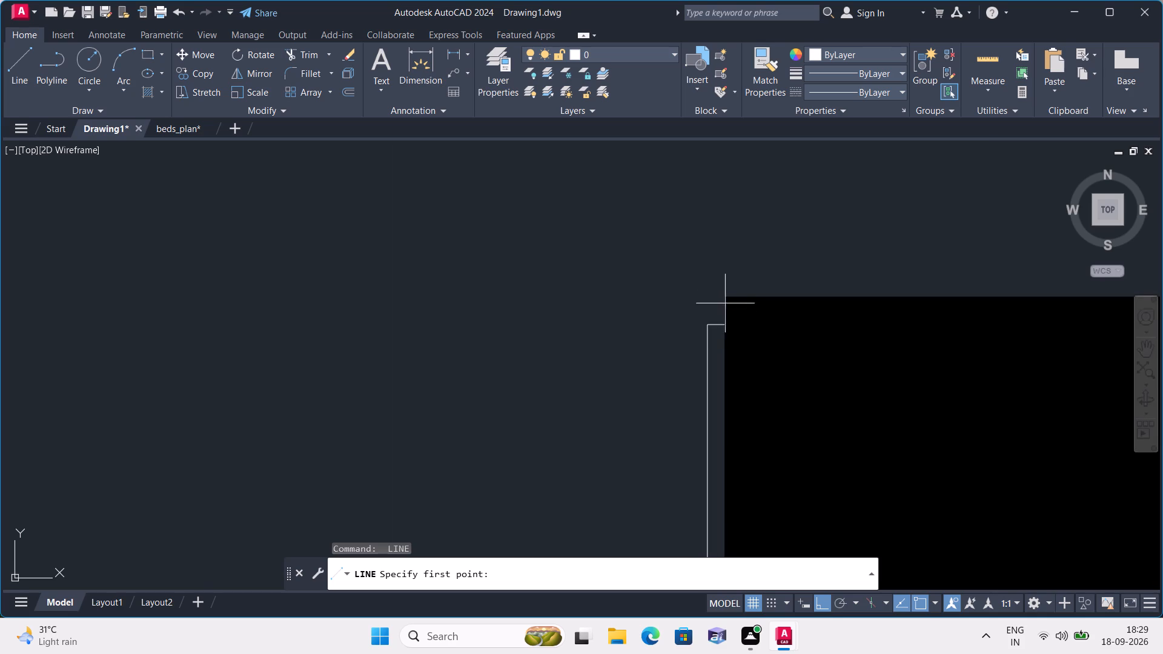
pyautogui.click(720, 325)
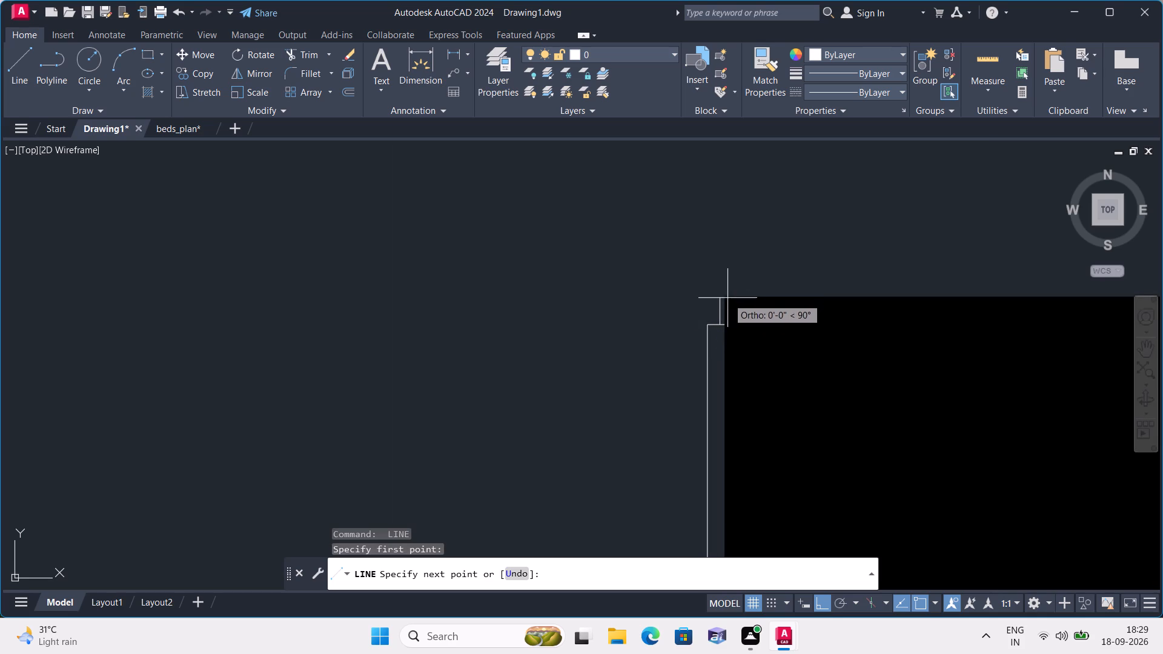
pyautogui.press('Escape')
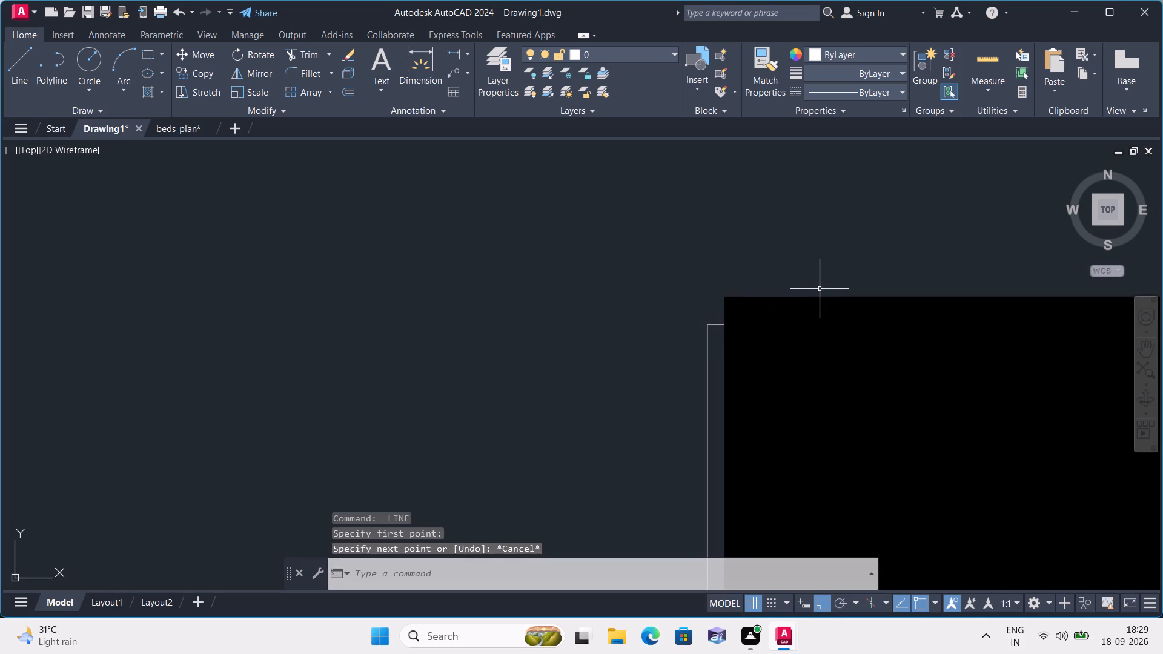
# Draw a line along that column's north edge, from the counter side to the column's north-west corner.
pyautogui.press('space')
pyautogui.scroll(-4, 814, 296)
pyautogui.scroll(-1, 923, 319)
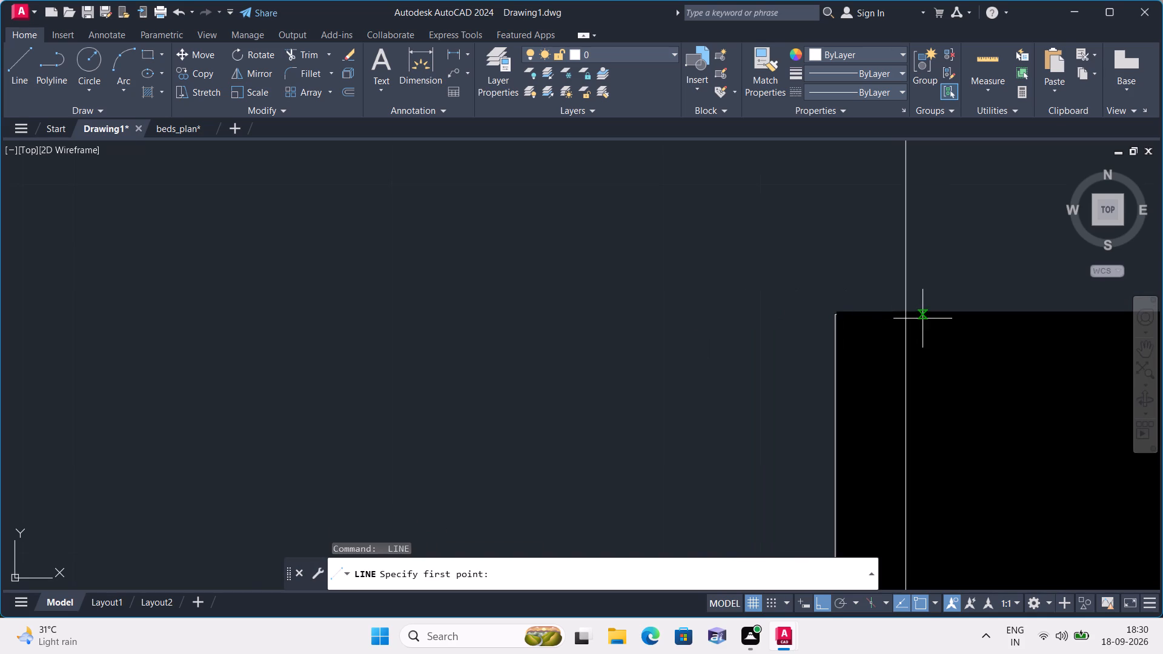
pyautogui.scroll(-1, 925, 327)
pyautogui.middleClick(924, 331)
pyautogui.scroll(3, 926, 322)
pyautogui.scroll(-2, 925, 322)
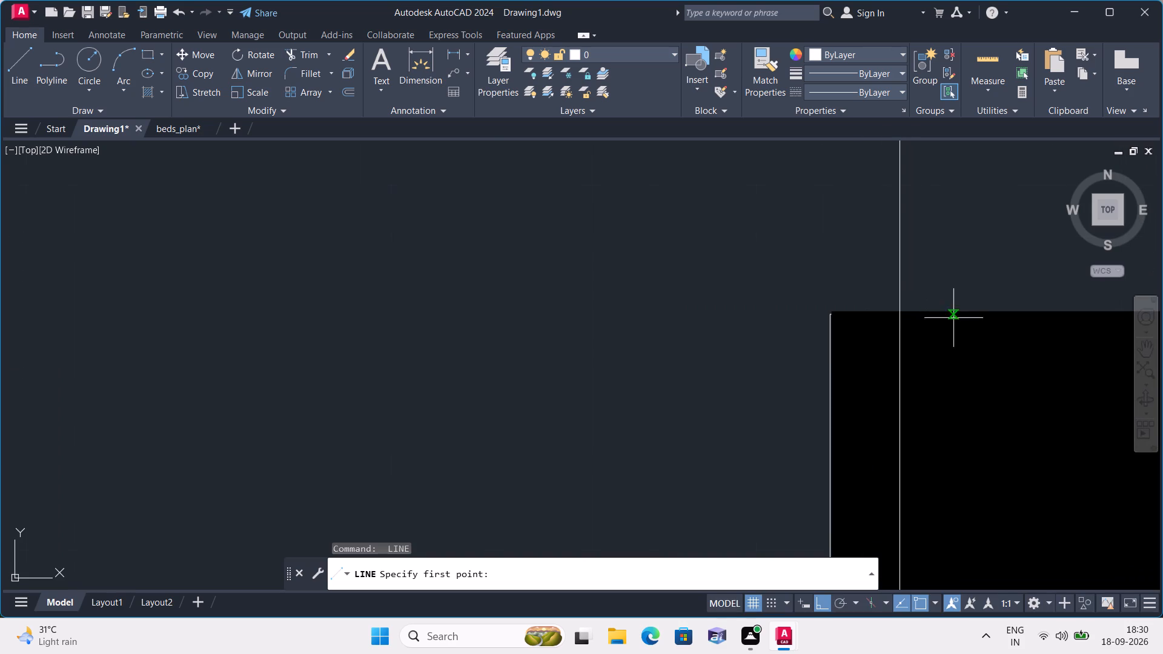
pyautogui.moveTo(1032, 319); pyautogui.dragTo(1019, 322, button='middle')
pyautogui.scroll(-2, 1019, 322)
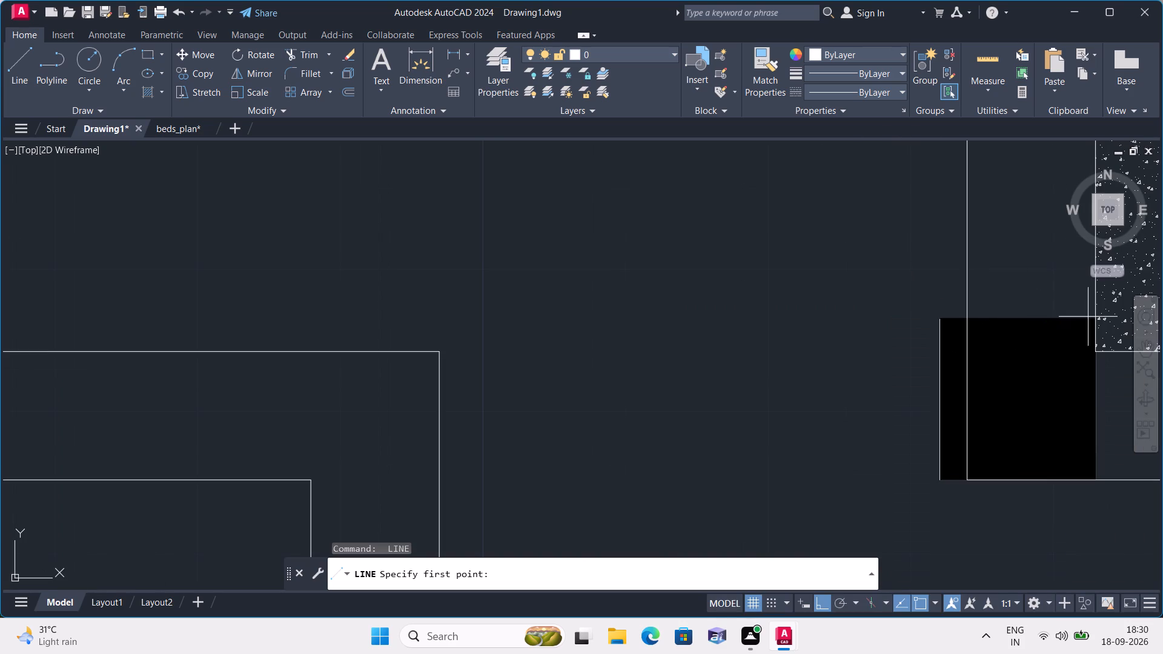
pyautogui.click(1099, 317)
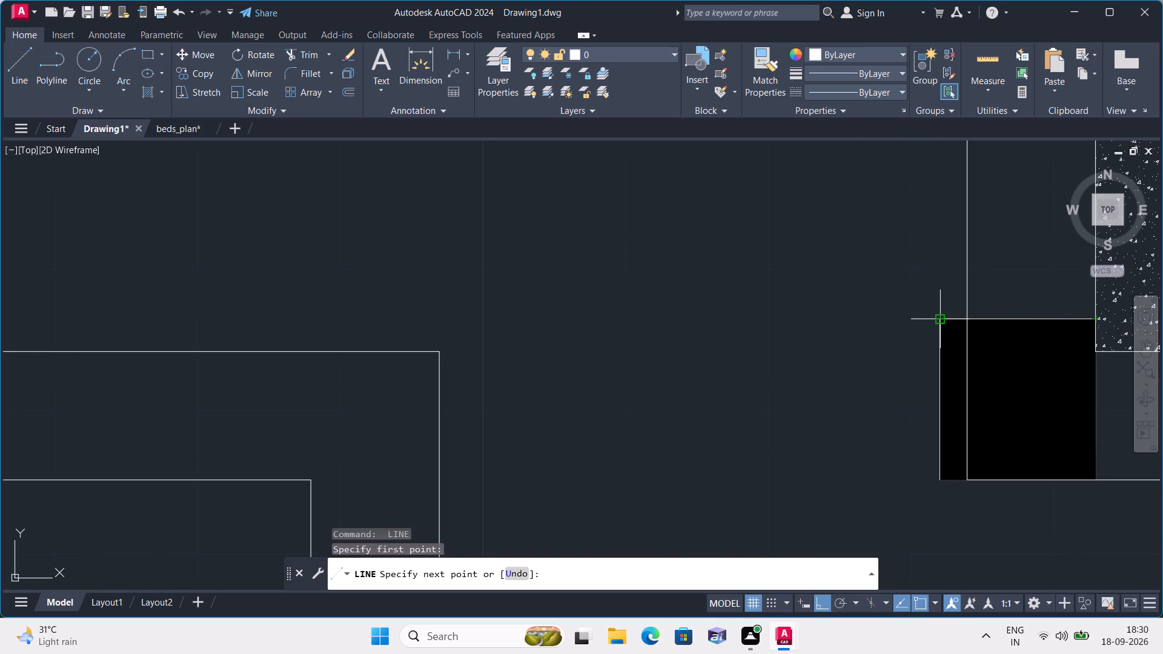
pyautogui.click(943, 316)
pyautogui.press('space')
pyautogui.scroll(-1, 943, 316)
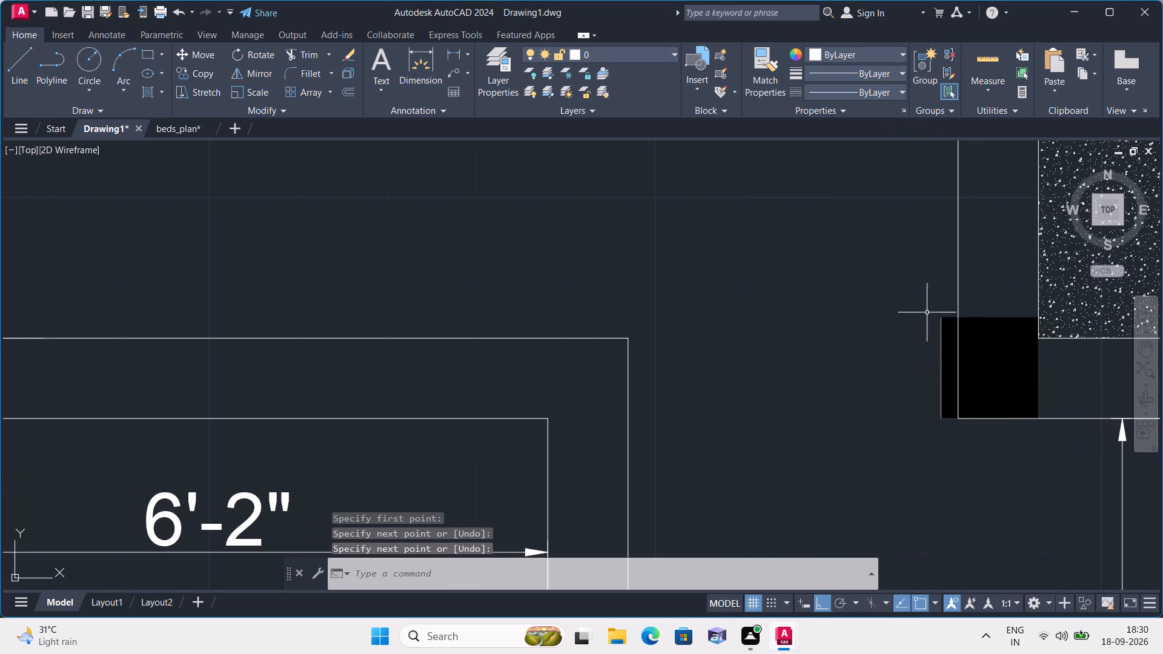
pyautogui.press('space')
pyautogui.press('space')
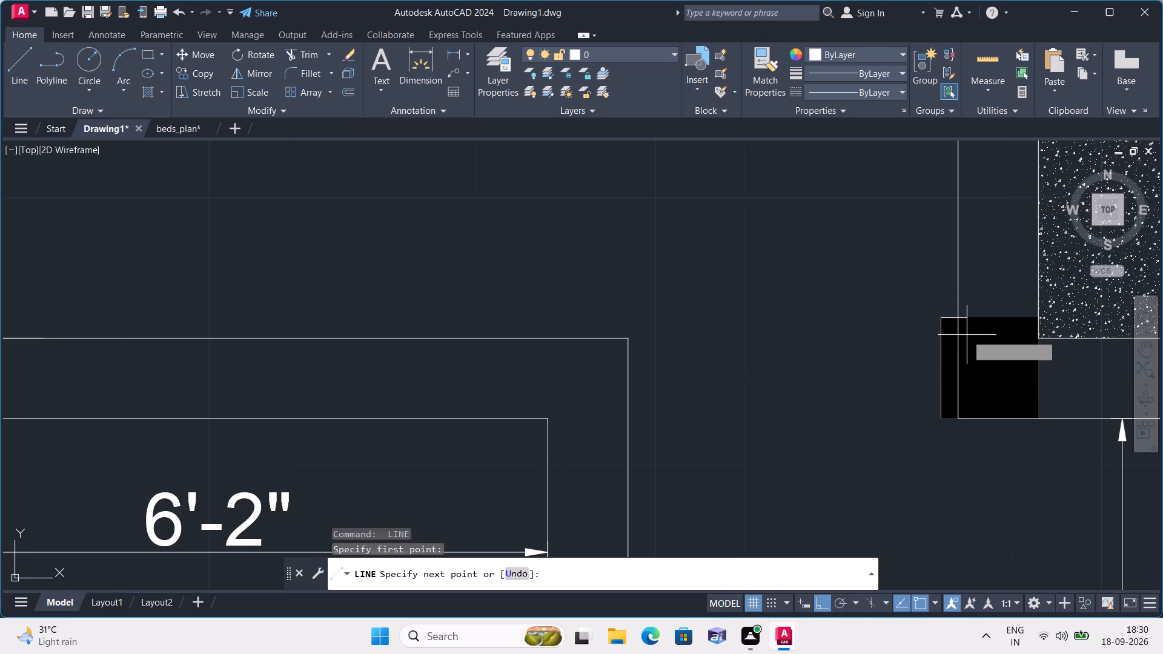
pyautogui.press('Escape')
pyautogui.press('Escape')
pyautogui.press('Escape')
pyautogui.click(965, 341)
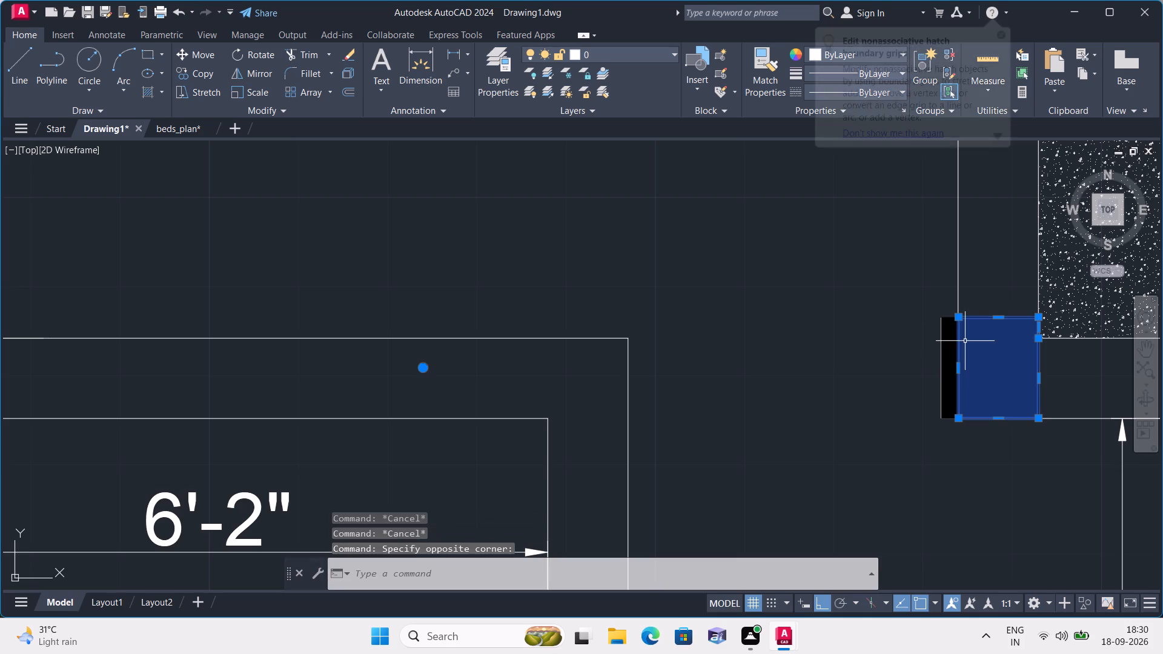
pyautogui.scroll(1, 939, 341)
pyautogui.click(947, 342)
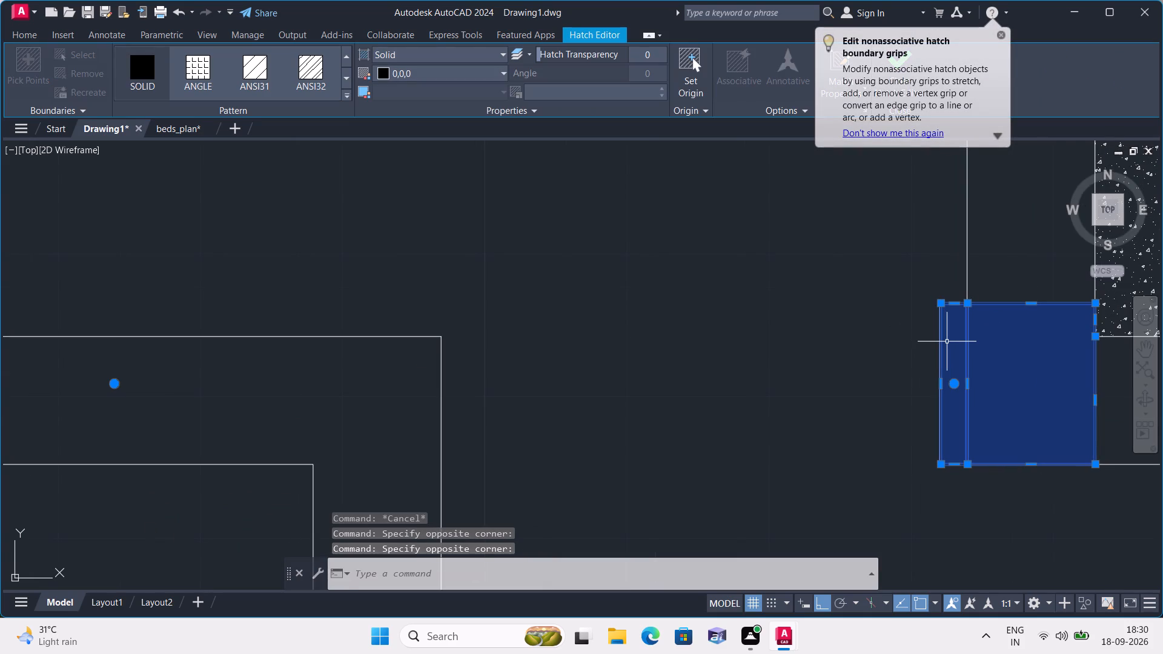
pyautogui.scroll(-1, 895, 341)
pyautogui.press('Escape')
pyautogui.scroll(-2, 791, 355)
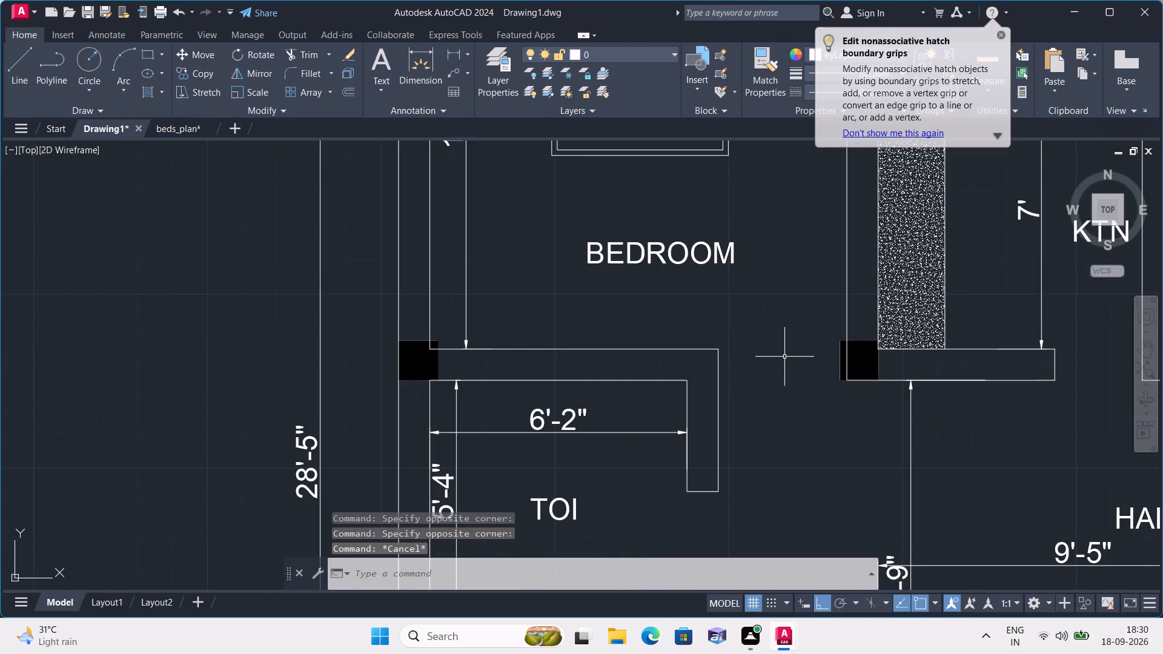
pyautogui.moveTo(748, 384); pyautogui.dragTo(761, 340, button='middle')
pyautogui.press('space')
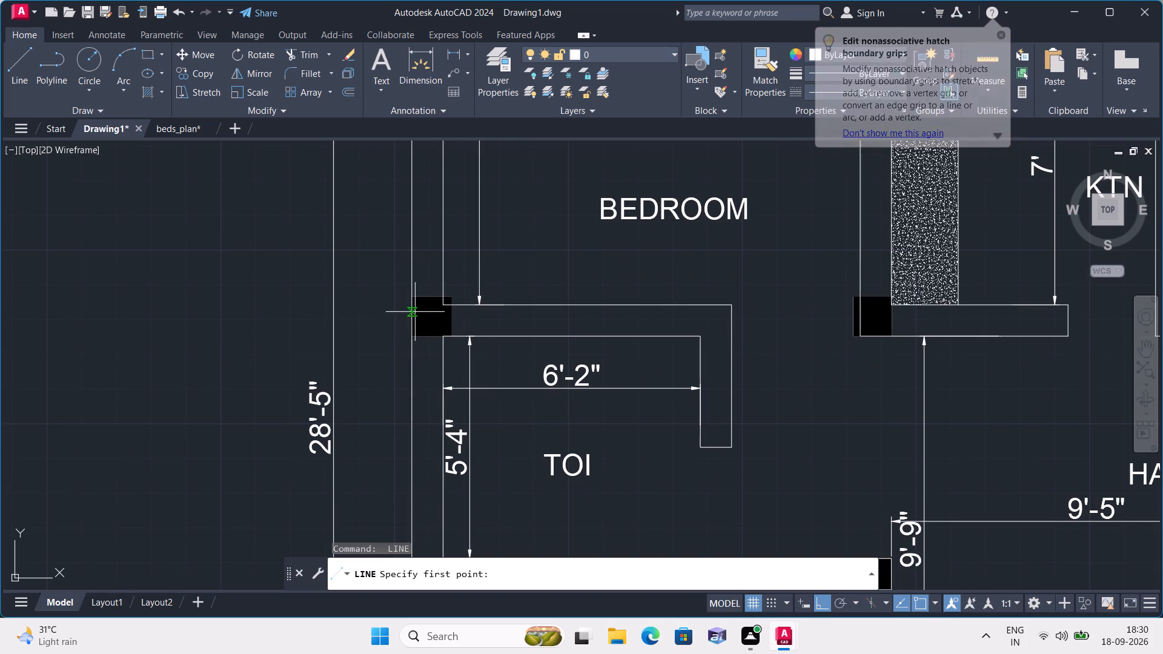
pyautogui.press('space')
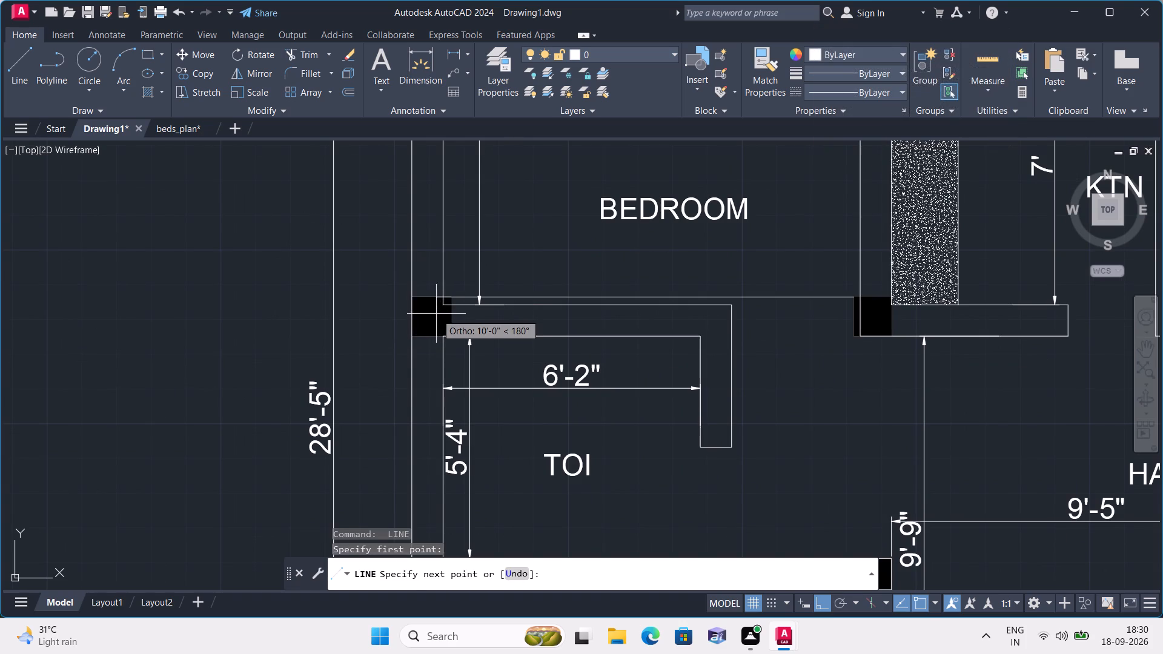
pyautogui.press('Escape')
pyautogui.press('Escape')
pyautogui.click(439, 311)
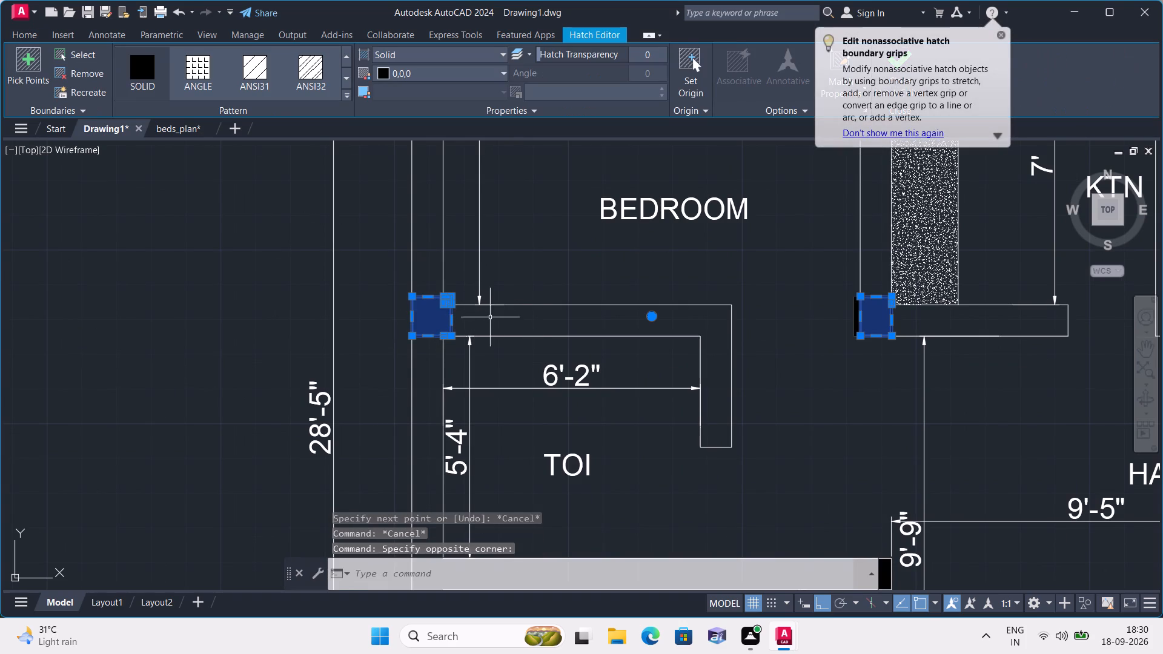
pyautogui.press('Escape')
# Draw a short line along the east edge of the column part projecting south of the wall between toilet and south bedroom.
pyautogui.moveTo(505, 330); pyautogui.dragTo(518, 249, button='middle')
pyautogui.scroll(-1, 505, 331)
pyautogui.scroll(-1, 517, 271)
pyautogui.scroll(3, 658, 357)
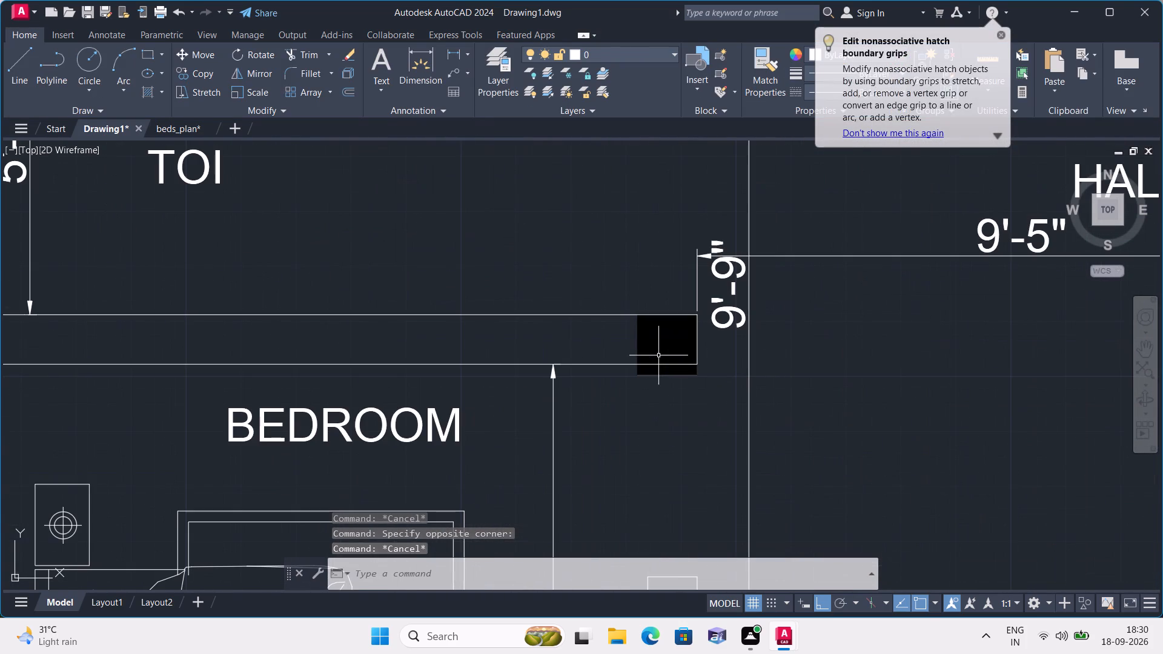
pyautogui.click(659, 351)
pyautogui.scroll(-1, 675, 376)
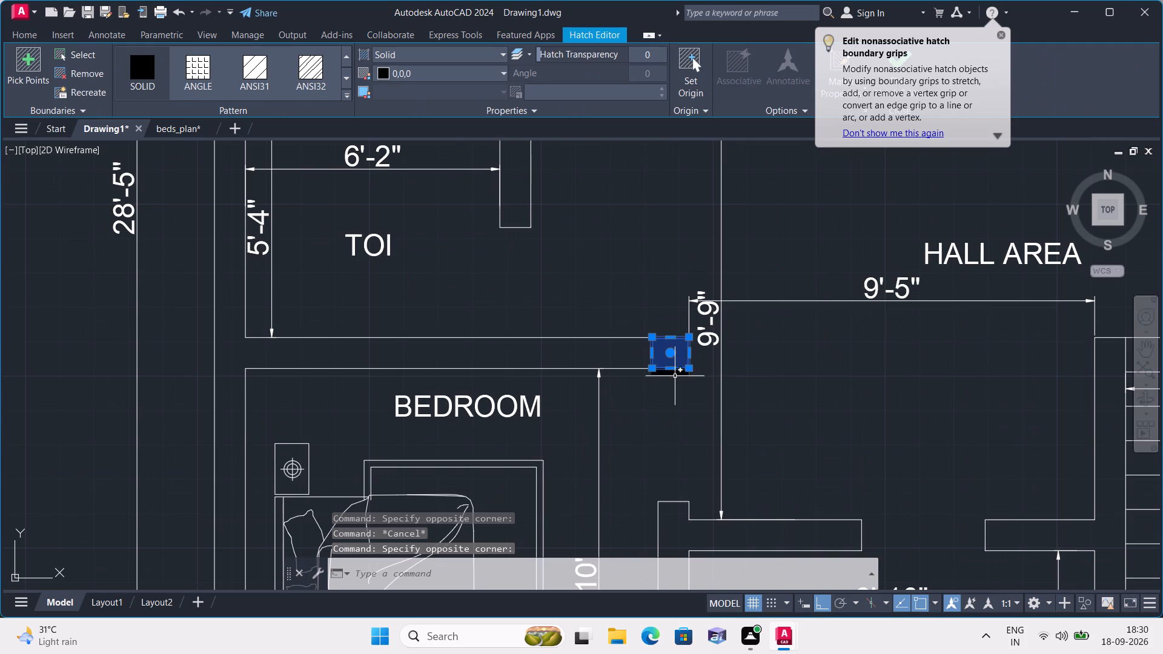
pyautogui.press('Escape')
pyautogui.click(671, 371)
pyautogui.press('Escape')
pyautogui.click(671, 374)
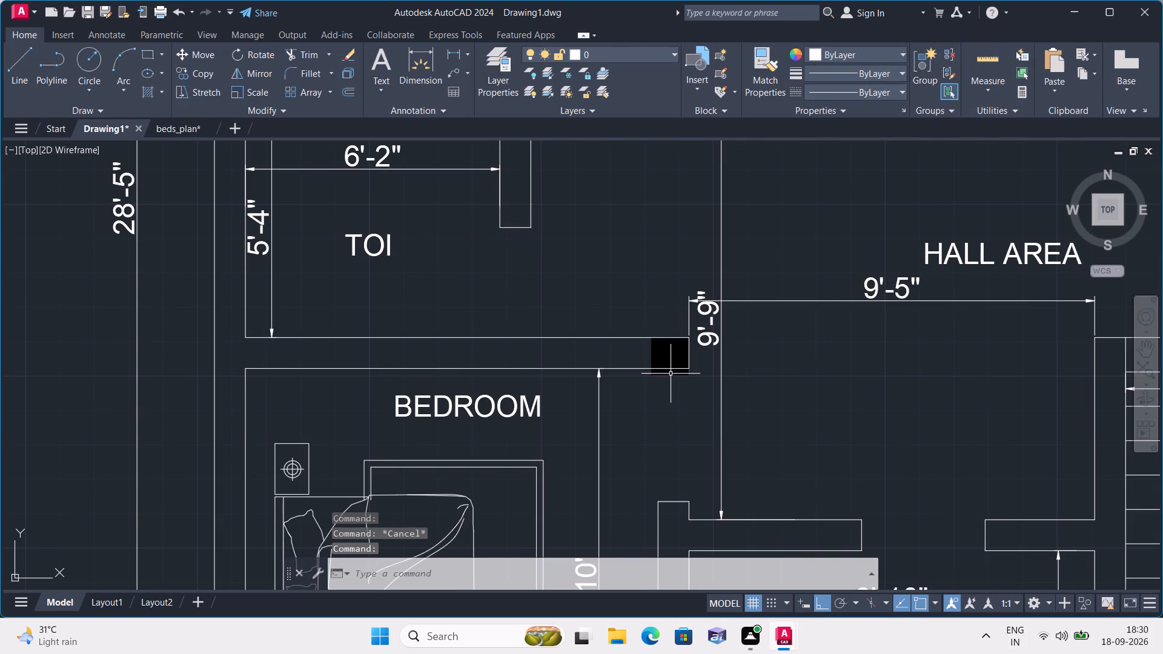
pyautogui.press('Escape')
pyautogui.scroll(2, 672, 385)
pyautogui.write('l')
pyautogui.press('space')
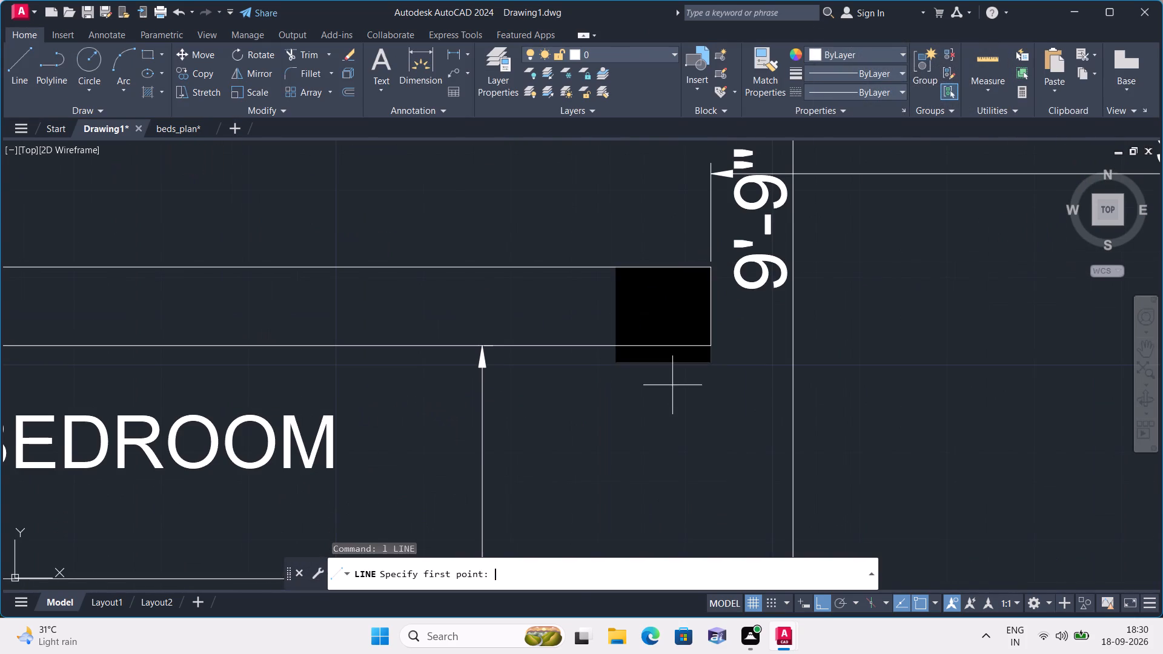
pyautogui.scroll(2, 702, 358)
pyautogui.click(723, 327)
pyautogui.click(723, 364)
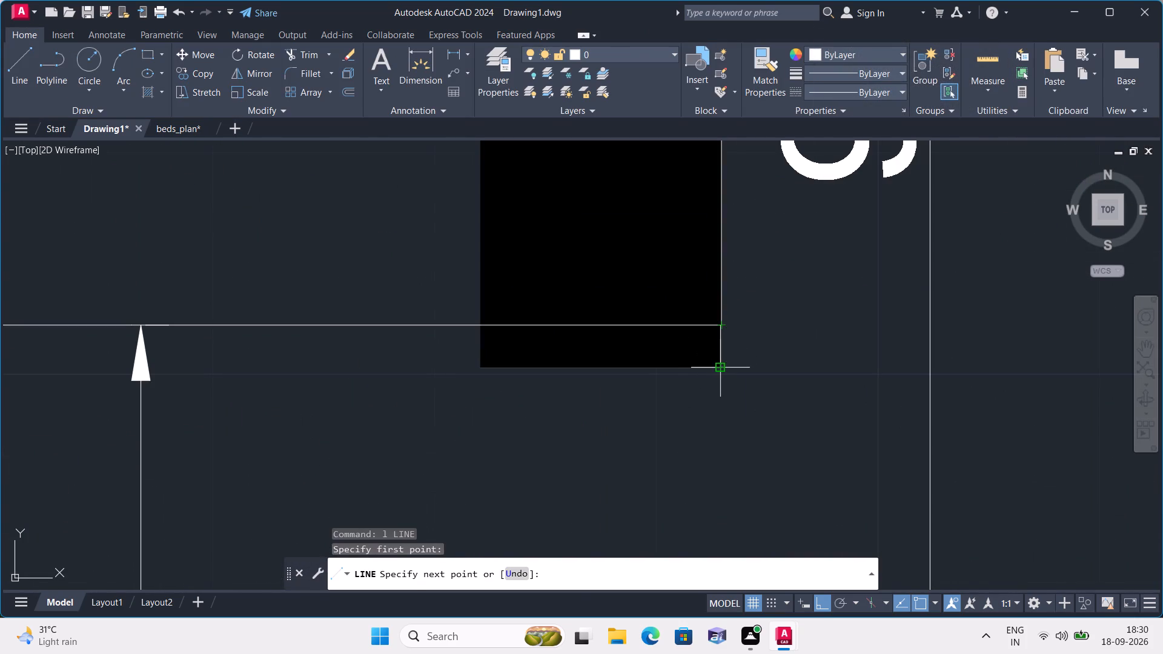
pyautogui.press('space')
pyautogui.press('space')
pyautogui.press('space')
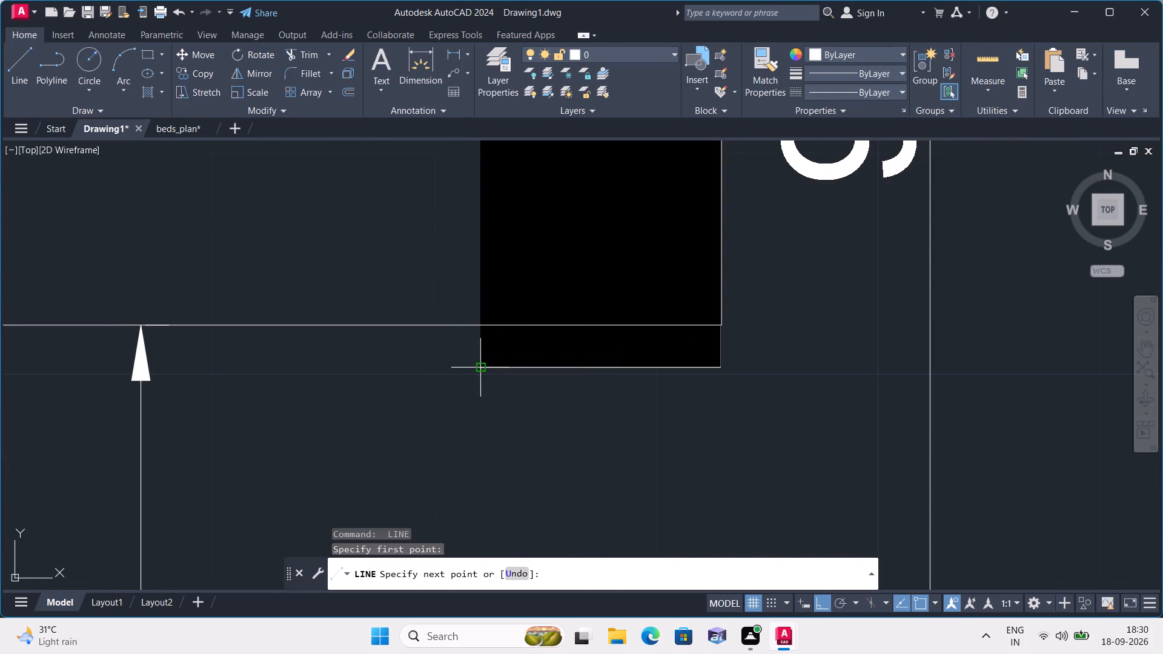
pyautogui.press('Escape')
# Draw a short line along the west edge of the same projecting column part, from the wall line to the column's south-west corner.
pyautogui.press('space')
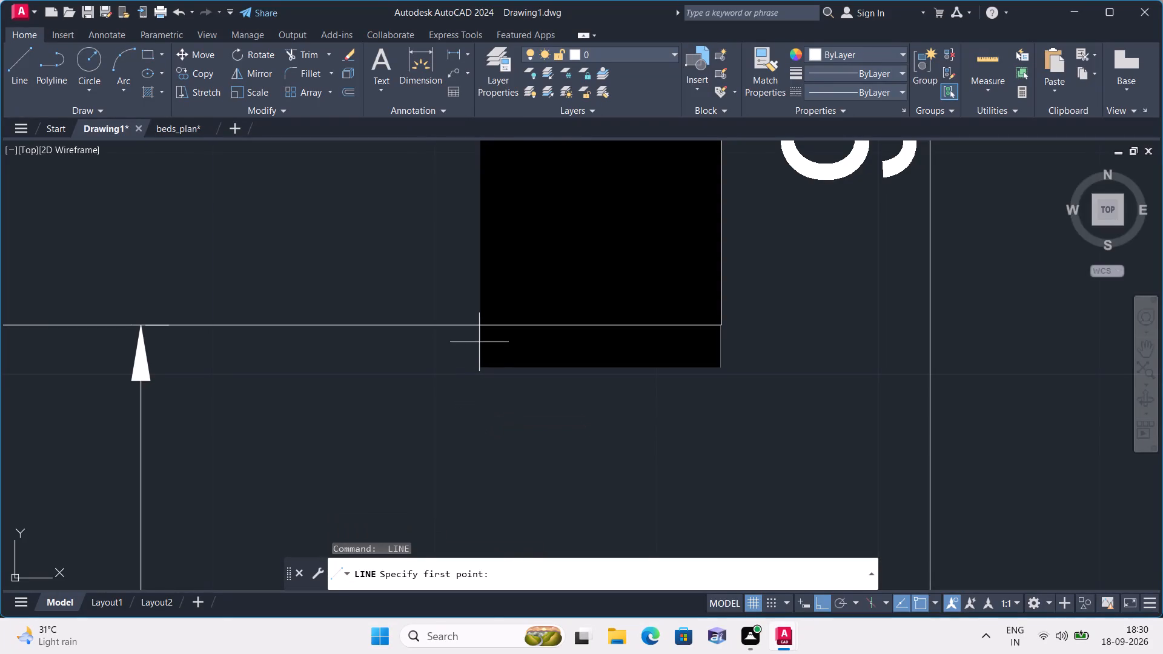
pyautogui.click(480, 327)
pyautogui.click(482, 368)
pyautogui.press('space')
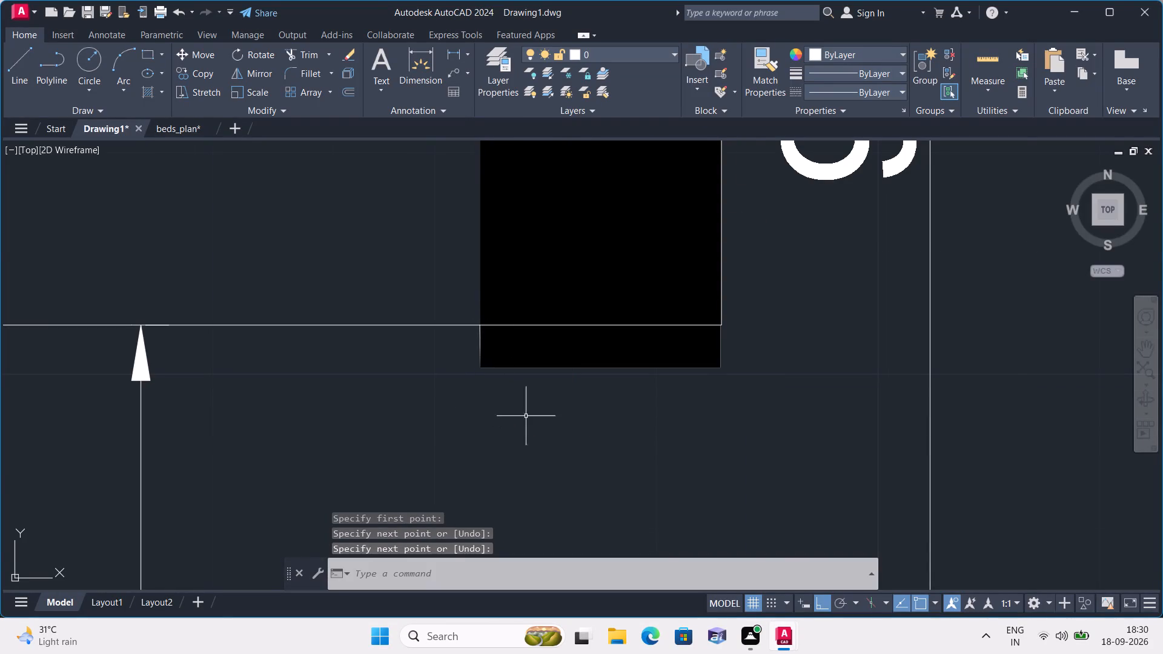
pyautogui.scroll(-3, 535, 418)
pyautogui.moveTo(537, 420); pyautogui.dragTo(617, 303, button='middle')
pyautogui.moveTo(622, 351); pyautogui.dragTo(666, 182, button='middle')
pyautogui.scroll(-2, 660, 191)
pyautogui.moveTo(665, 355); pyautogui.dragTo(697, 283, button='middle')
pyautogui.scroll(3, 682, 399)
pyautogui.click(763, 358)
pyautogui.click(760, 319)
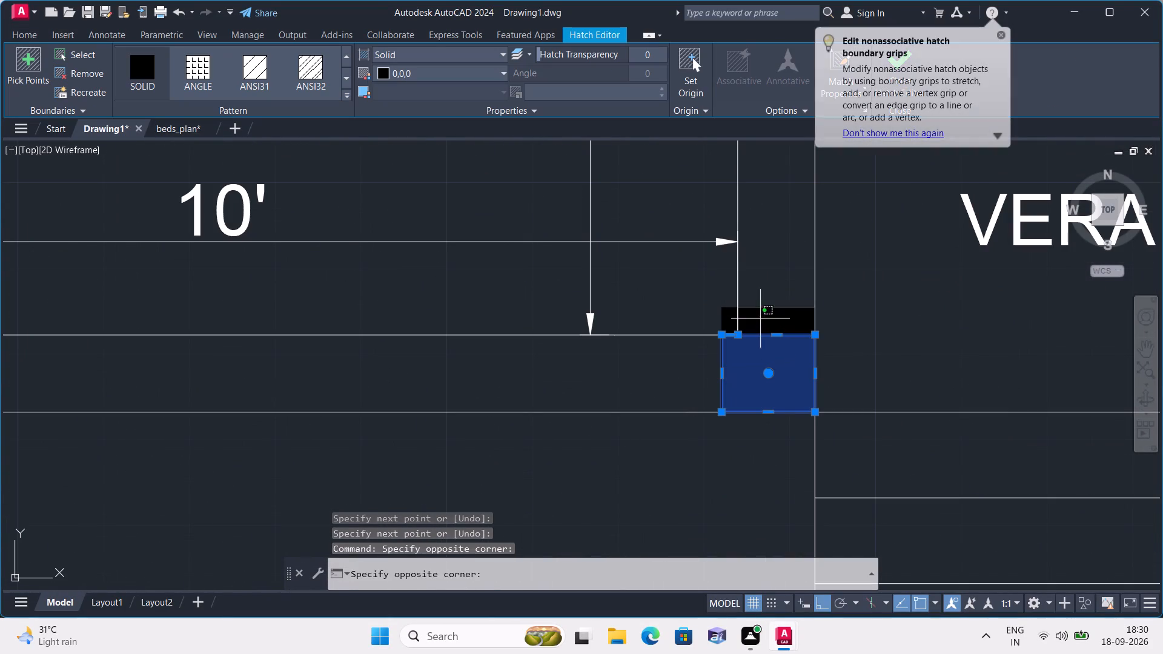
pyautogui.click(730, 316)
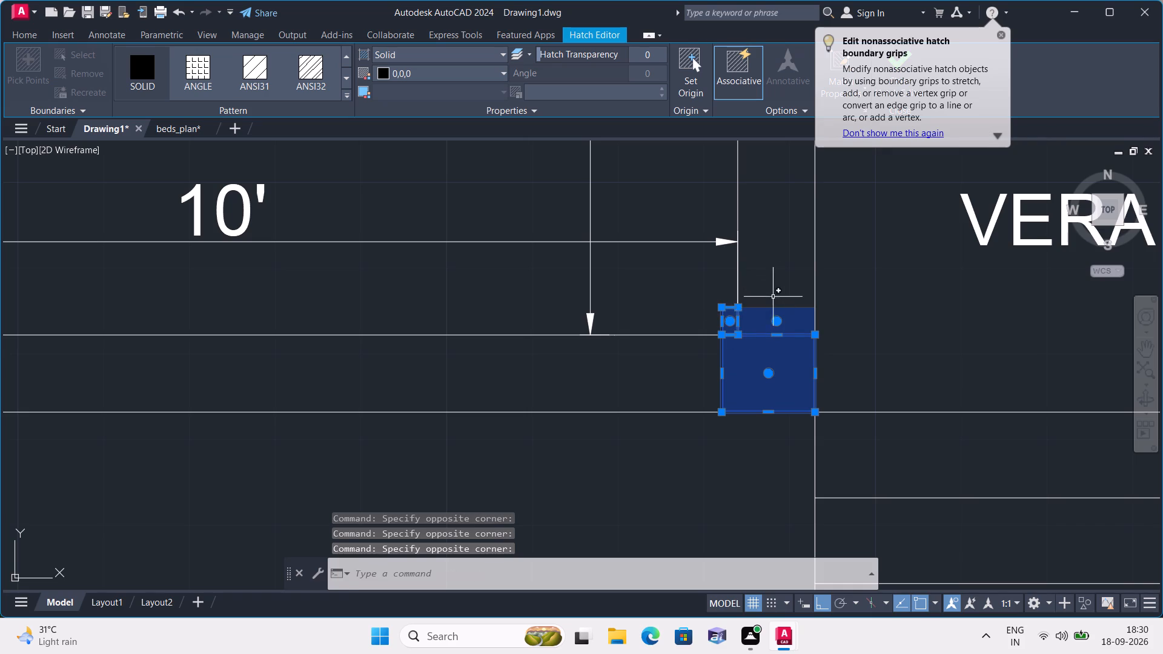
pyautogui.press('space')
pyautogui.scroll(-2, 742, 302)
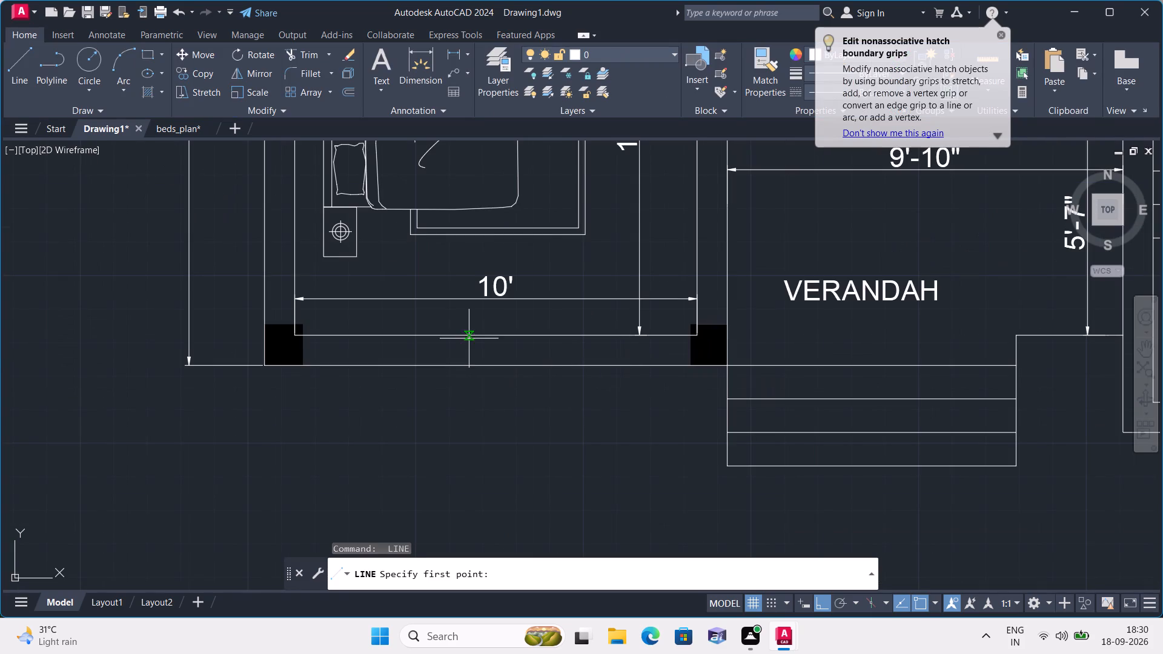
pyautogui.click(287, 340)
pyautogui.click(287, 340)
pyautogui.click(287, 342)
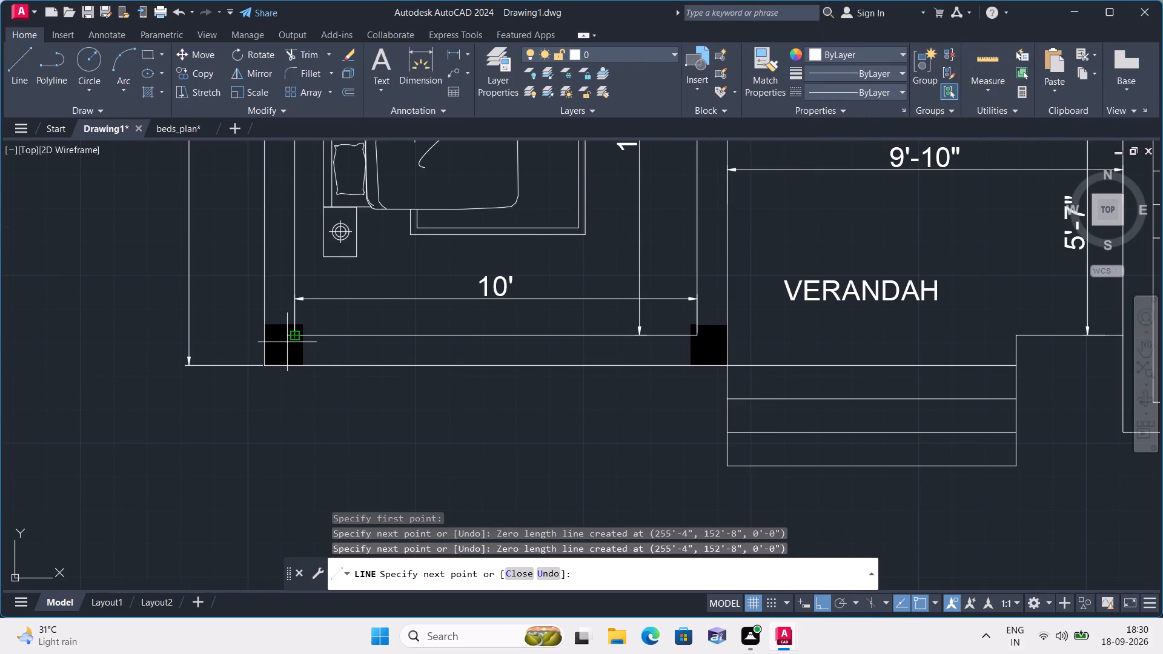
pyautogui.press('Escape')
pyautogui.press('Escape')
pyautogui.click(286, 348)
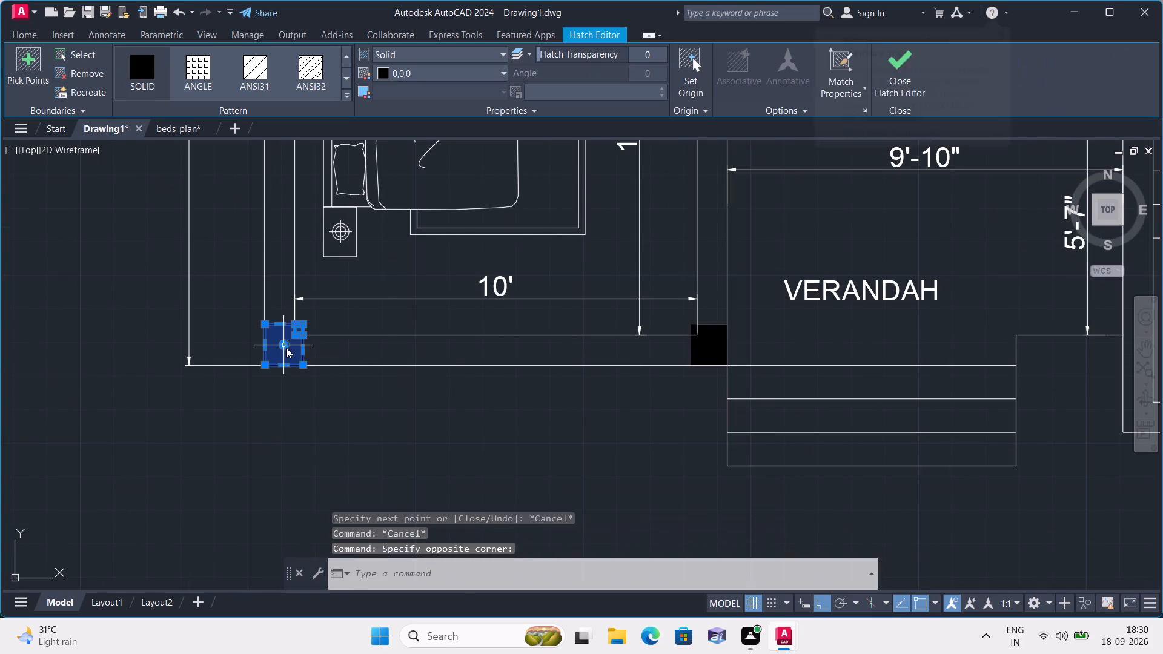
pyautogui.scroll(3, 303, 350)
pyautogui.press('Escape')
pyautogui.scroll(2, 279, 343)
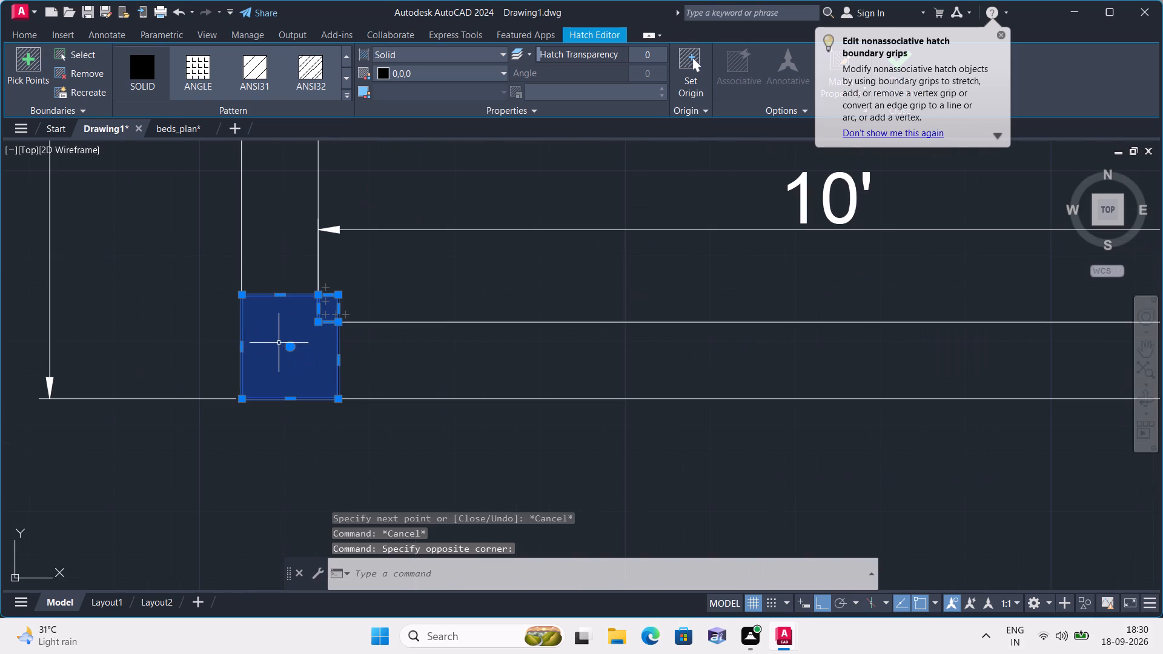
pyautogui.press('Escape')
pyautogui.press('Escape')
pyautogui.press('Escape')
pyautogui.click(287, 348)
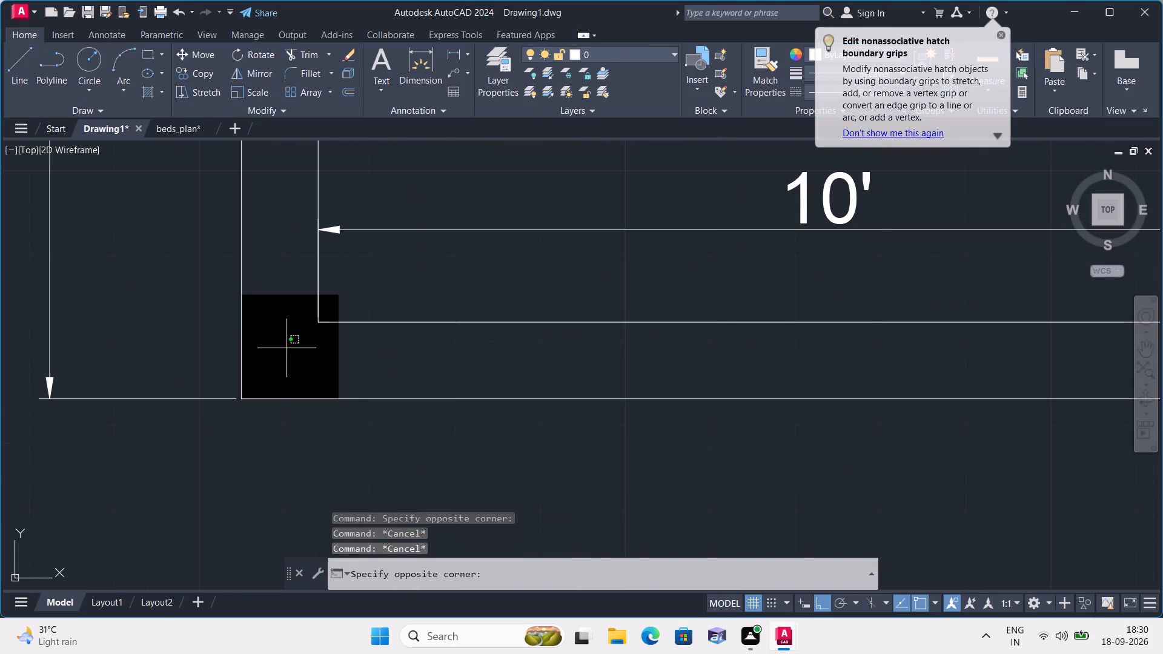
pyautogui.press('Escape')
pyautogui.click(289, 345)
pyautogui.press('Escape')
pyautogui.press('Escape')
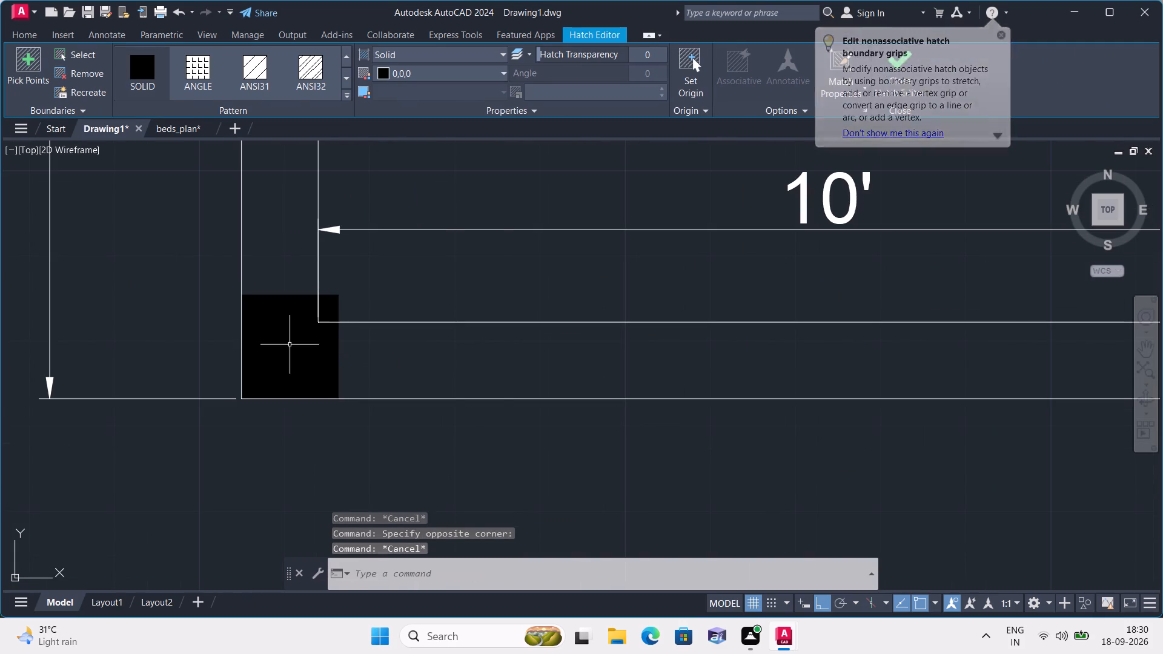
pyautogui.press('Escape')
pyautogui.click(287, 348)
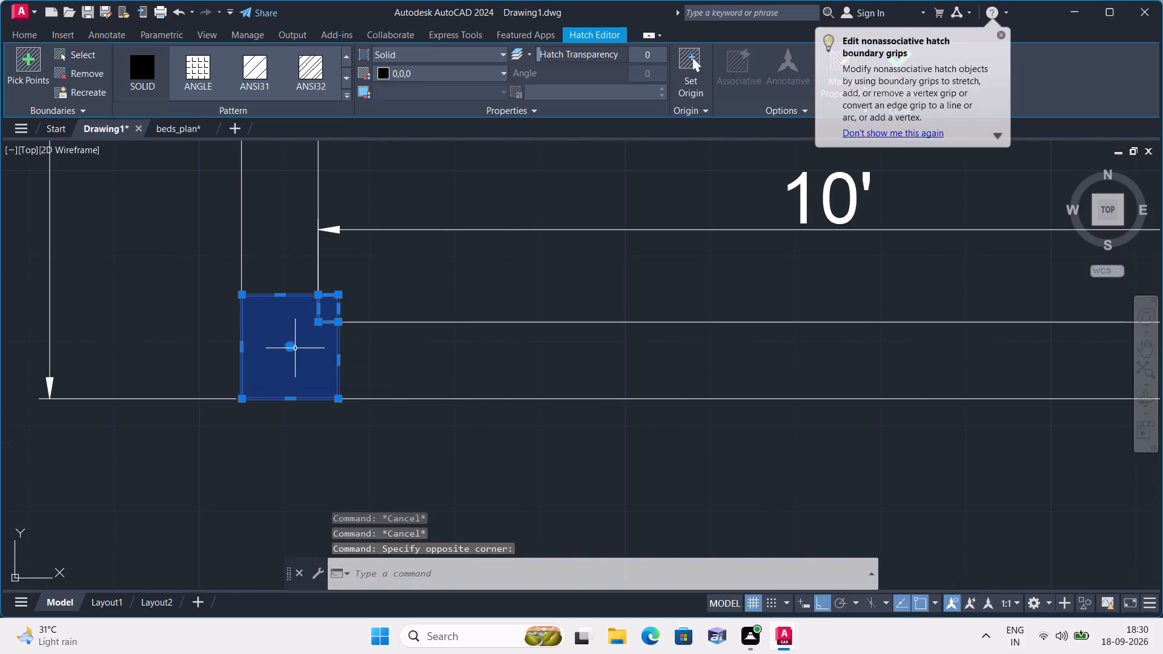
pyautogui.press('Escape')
# Hatch the south bedroom's west and south walls and the wall between it and the toilet solid green.
pyautogui.scroll(-1, 469, 303)
pyautogui.moveTo(480, 292); pyautogui.dragTo(492, 390, button='middle')
pyautogui.write('h')
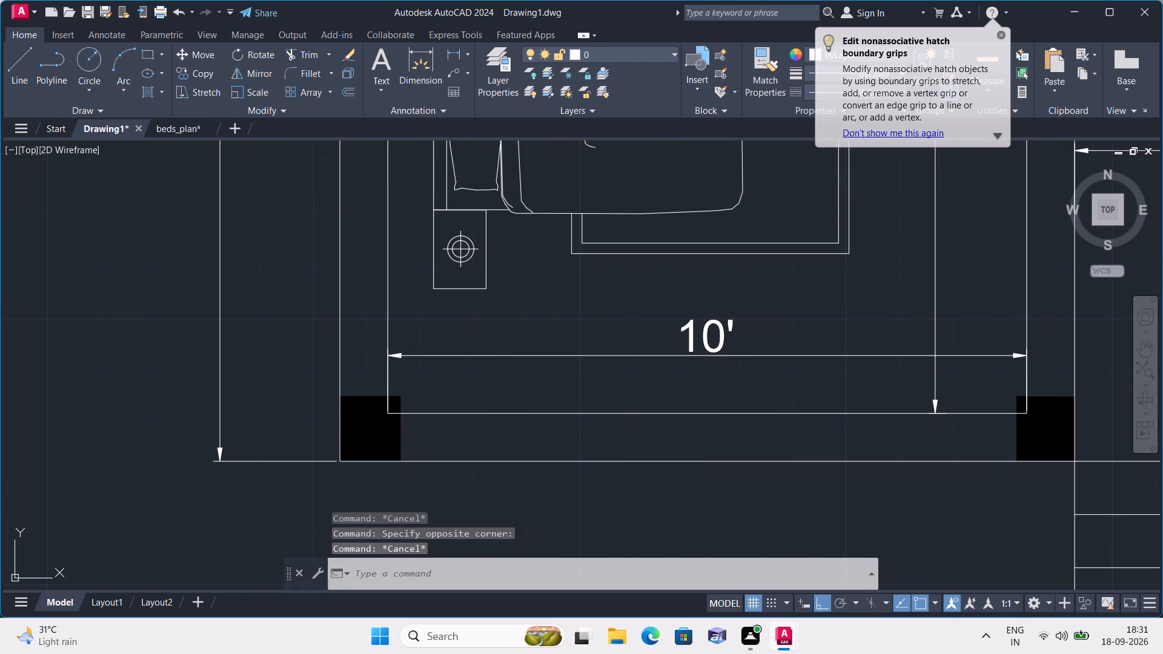
pyautogui.press('space')
pyautogui.click(467, 434)
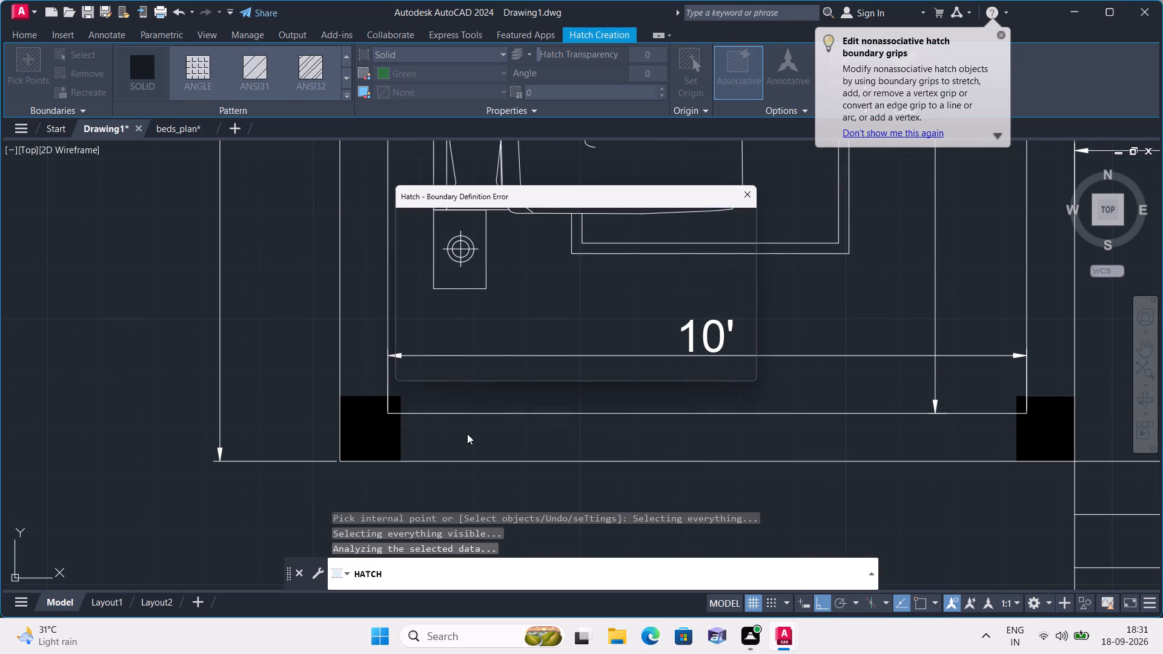
pyautogui.click(740, 196)
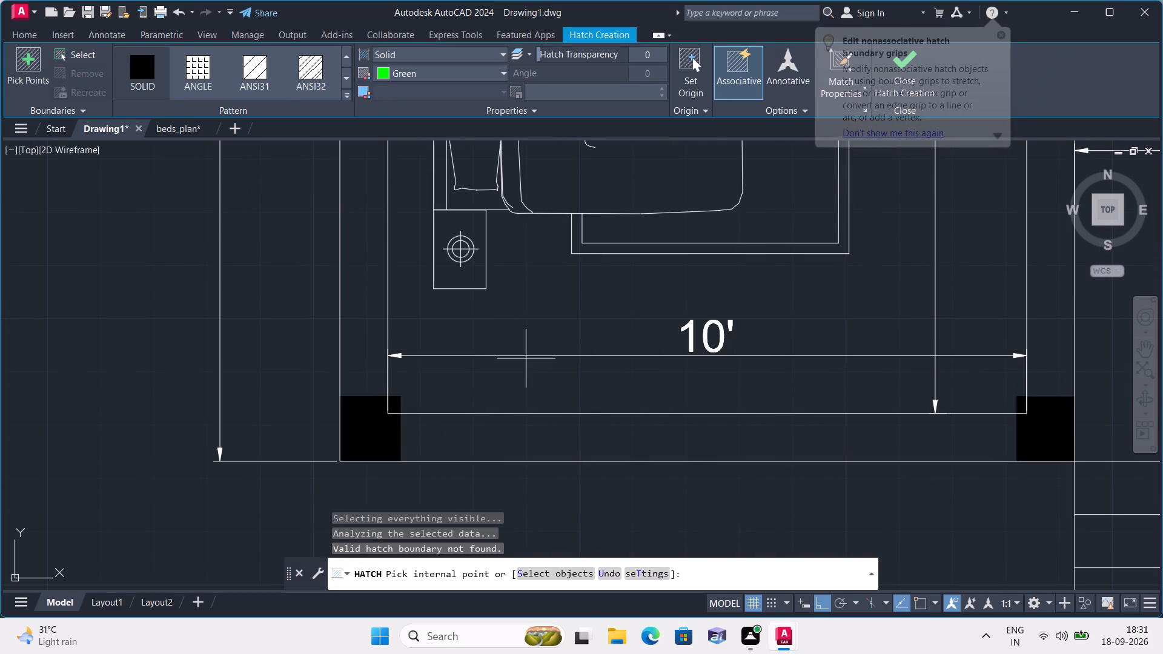
pyautogui.scroll(-1, 425, 438)
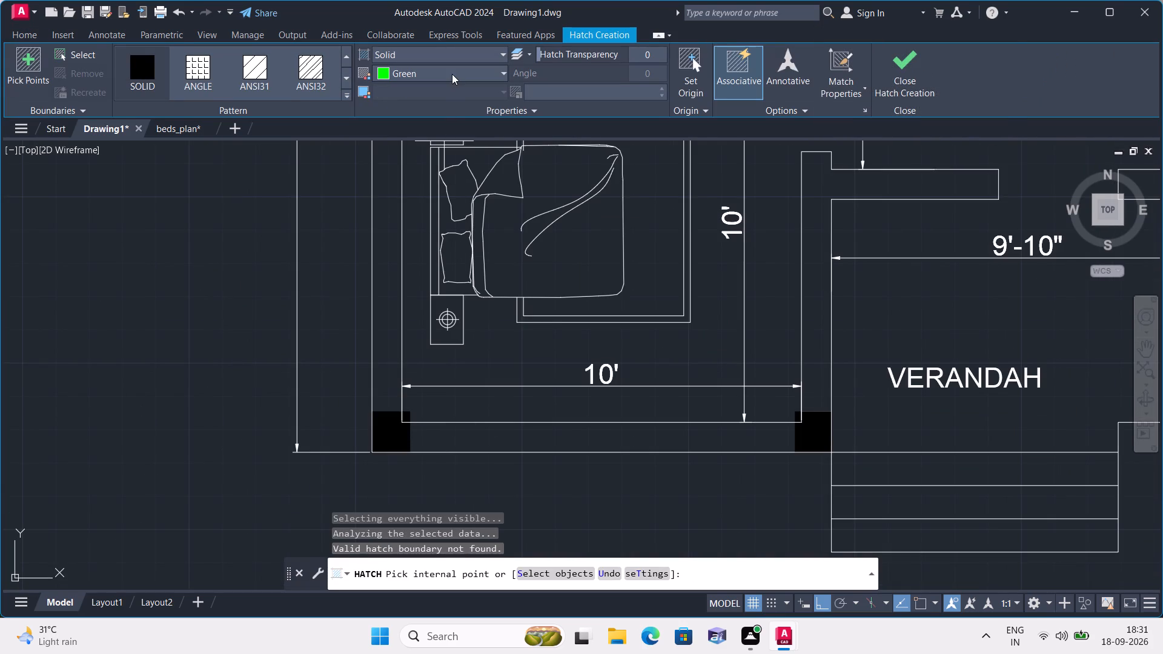
pyautogui.click(392, 372)
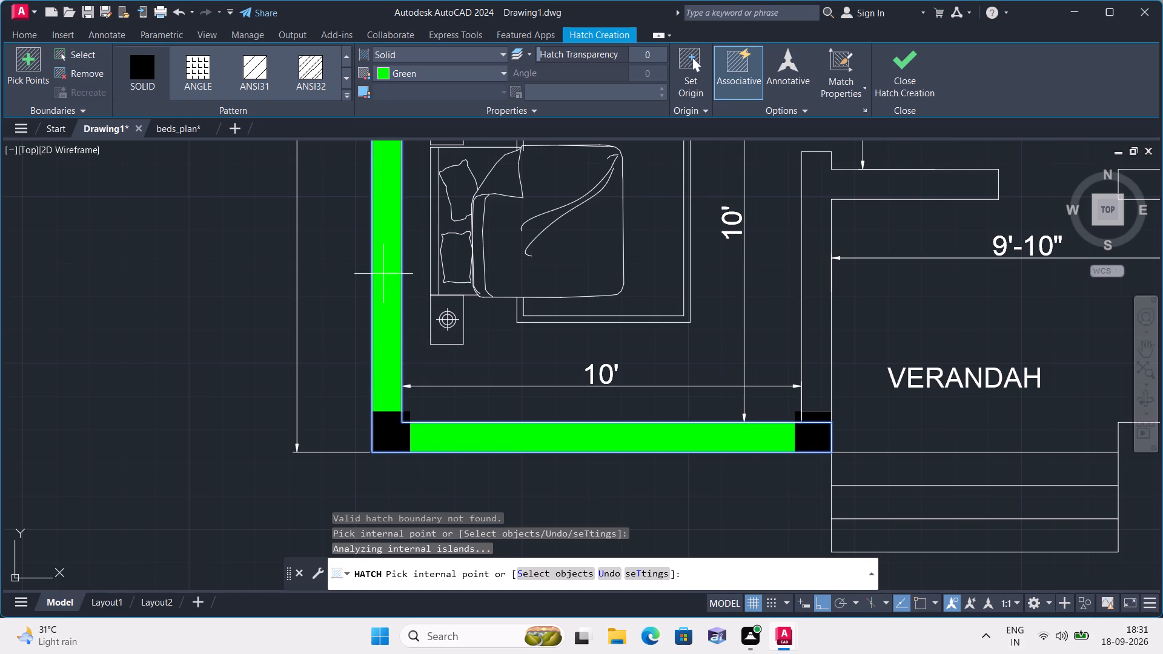
# Add the toilet's north wall and short east wall to the solid green hatch.
pyautogui.moveTo(383, 283); pyautogui.dragTo(386, 475, button='middle')
pyautogui.scroll(-1, 434, 254)
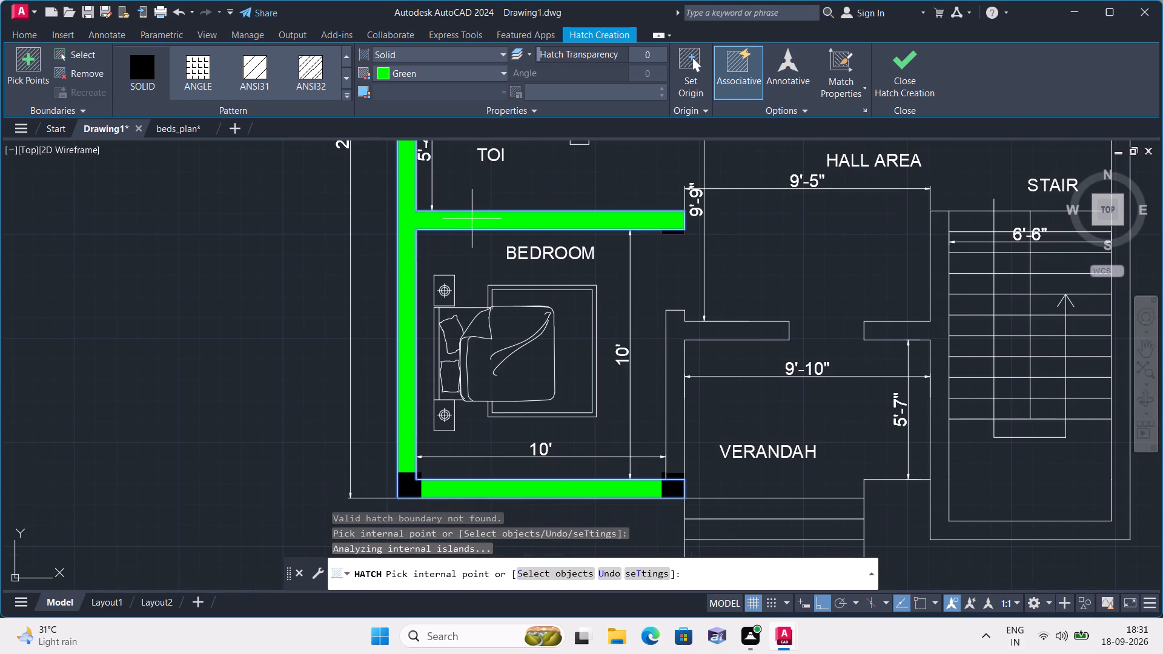
pyautogui.moveTo(477, 234); pyautogui.dragTo(463, 475, button='middle')
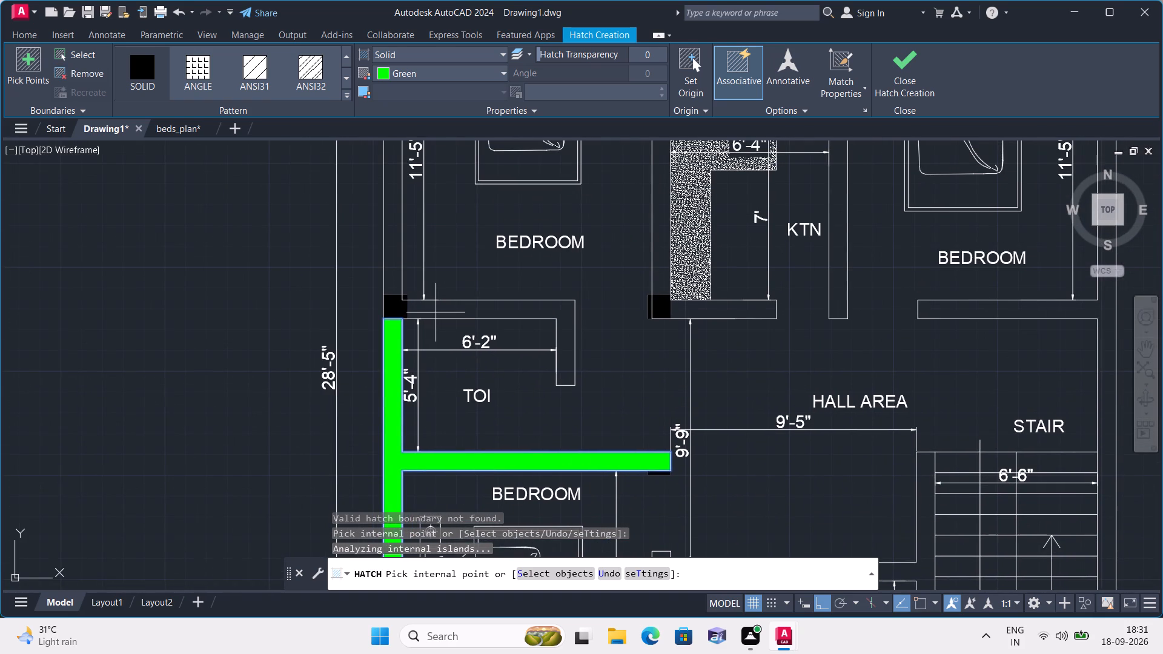
pyautogui.click(436, 311)
# Hatch the north-west bedroom's west, north and east walls solid green, including the partition between wash and kitchen.
pyautogui.moveTo(436, 311); pyautogui.dragTo(486, 466, button='middle')
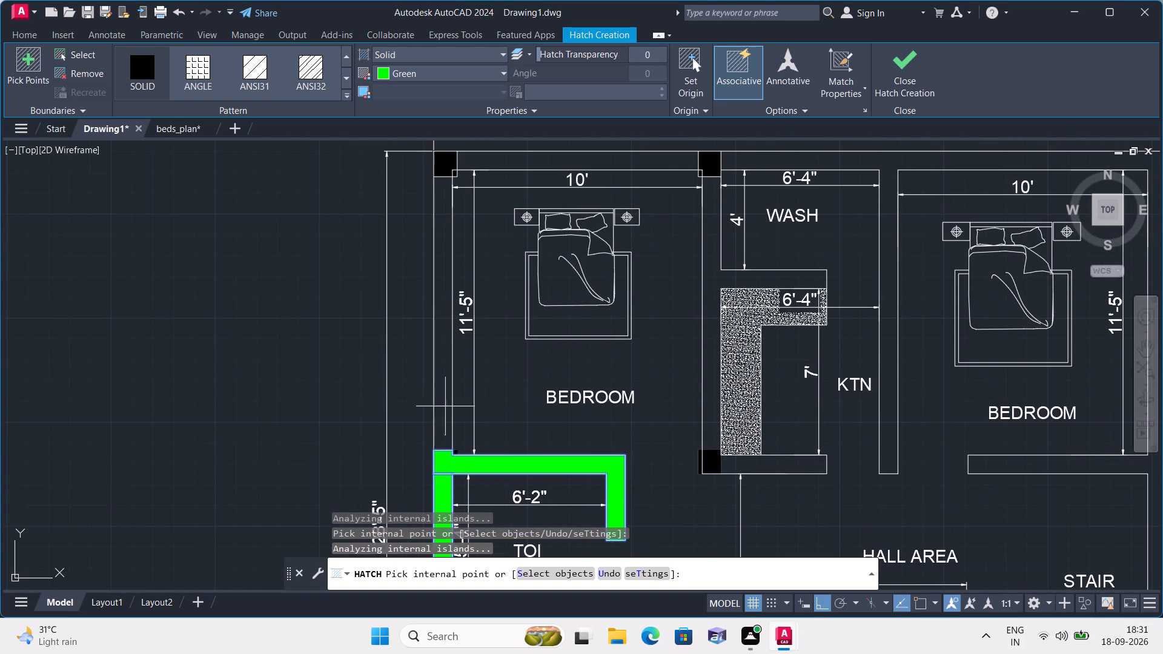
pyautogui.click(442, 348)
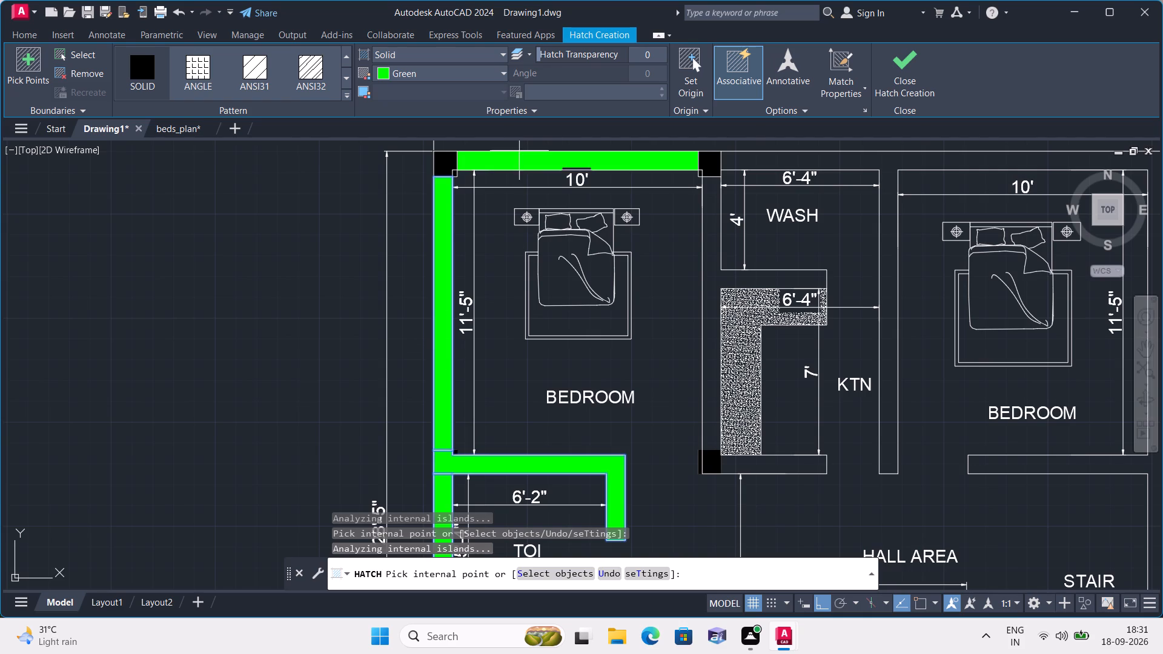
pyautogui.click(519, 151)
pyautogui.click(529, 156)
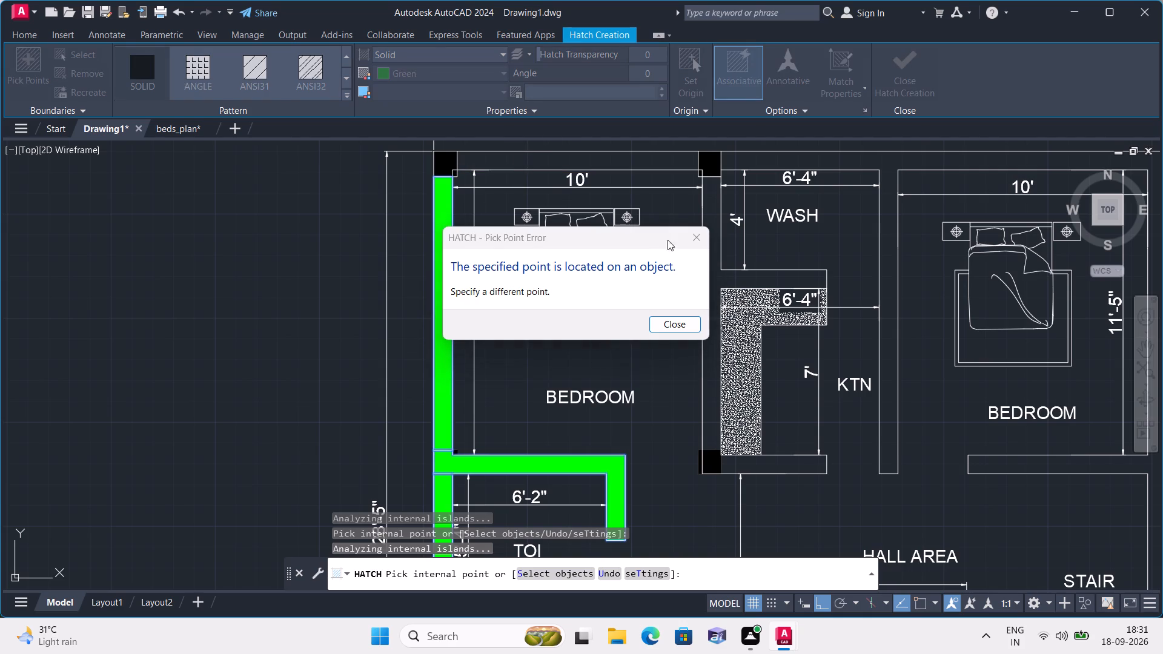
pyautogui.click(700, 226)
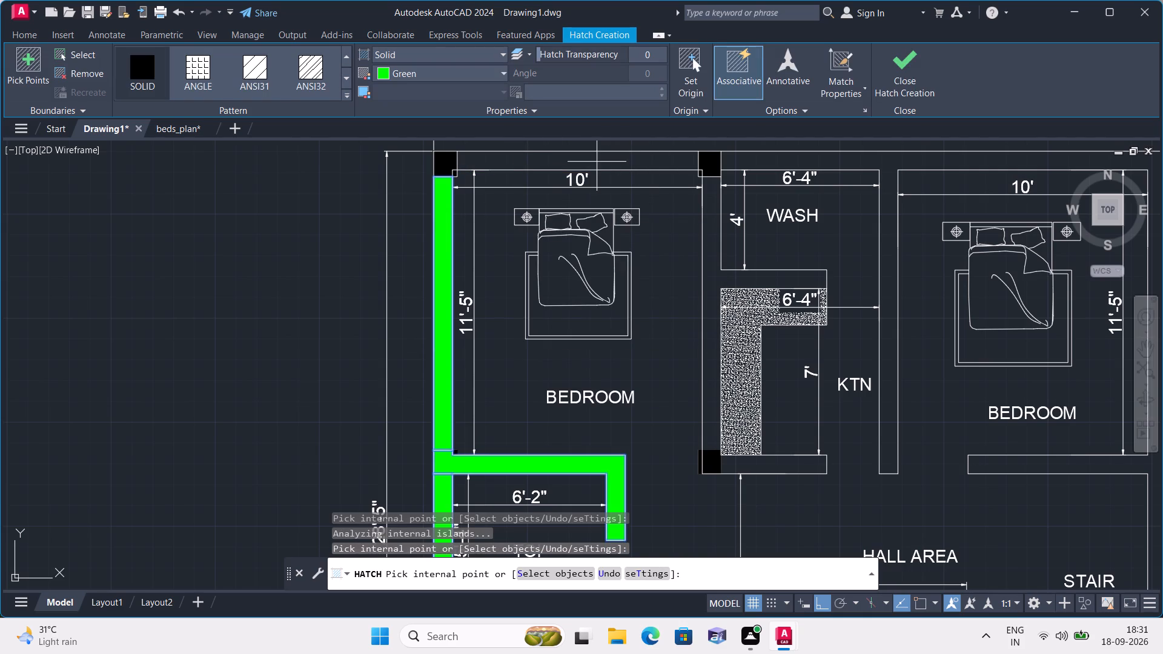
pyautogui.click(595, 163)
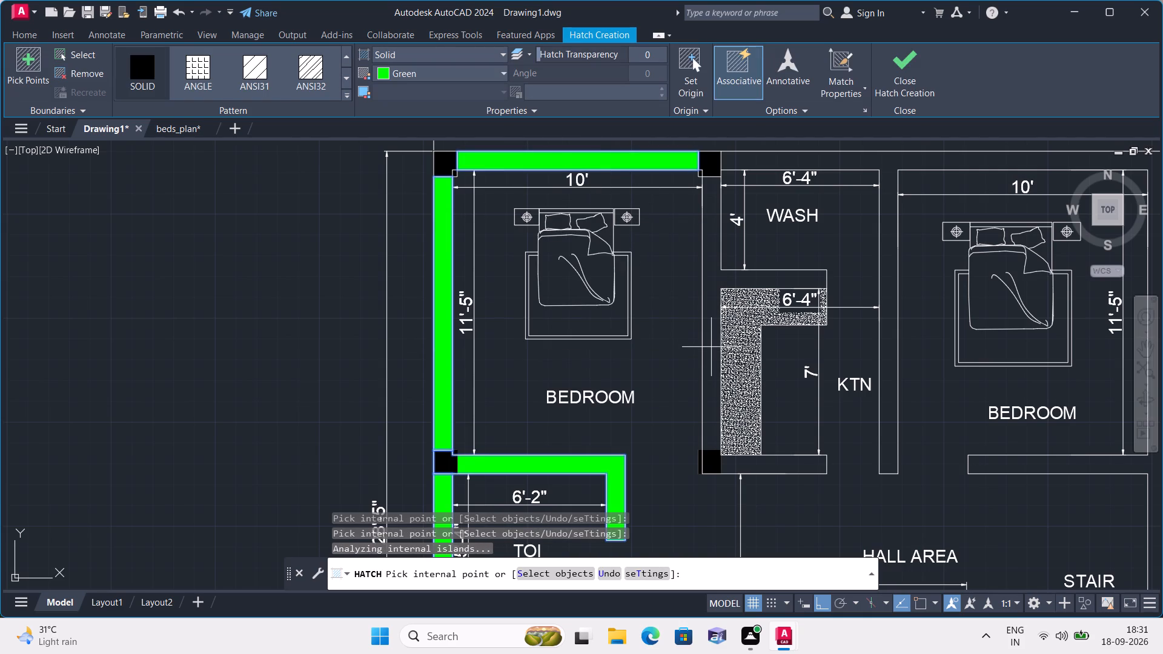
pyautogui.click(711, 347)
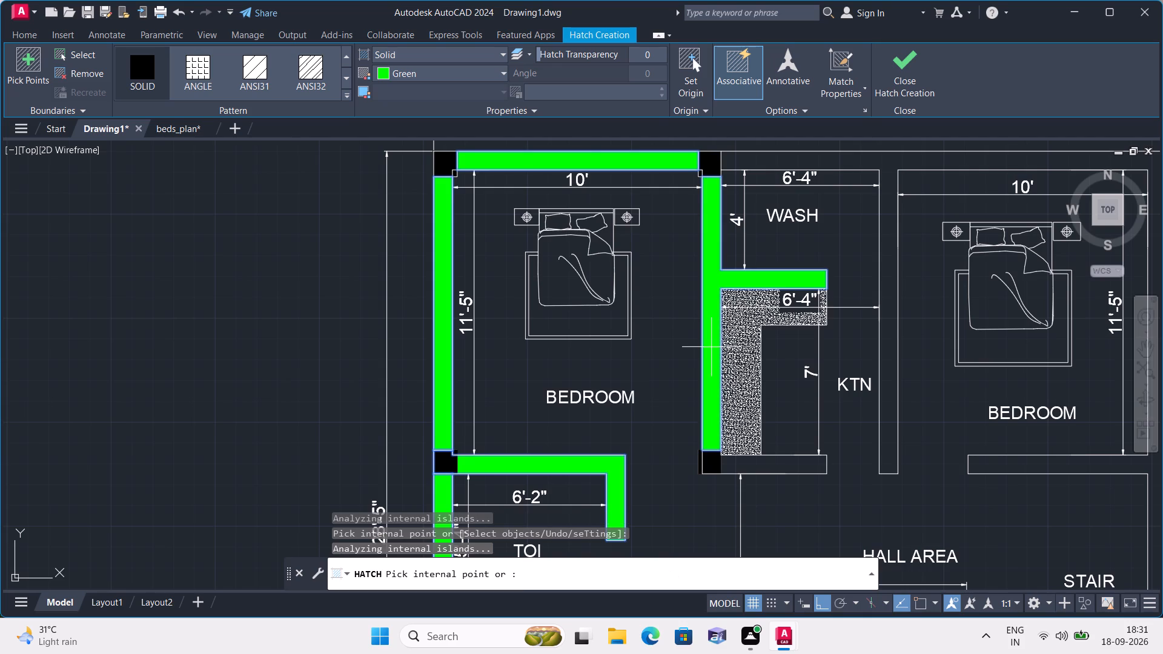
pyautogui.press('Escape')
# Examine the green wall hatches, the black columns and the unhatched walls across the plan.
pyautogui.moveTo(706, 356); pyautogui.dragTo(706, 266, button='middle')
pyautogui.moveTo(699, 451); pyautogui.dragTo(698, 327, button='middle')
pyautogui.moveTo(712, 442); pyautogui.dragTo(718, 309, button='middle')
pyautogui.scroll(-1, 718, 309)
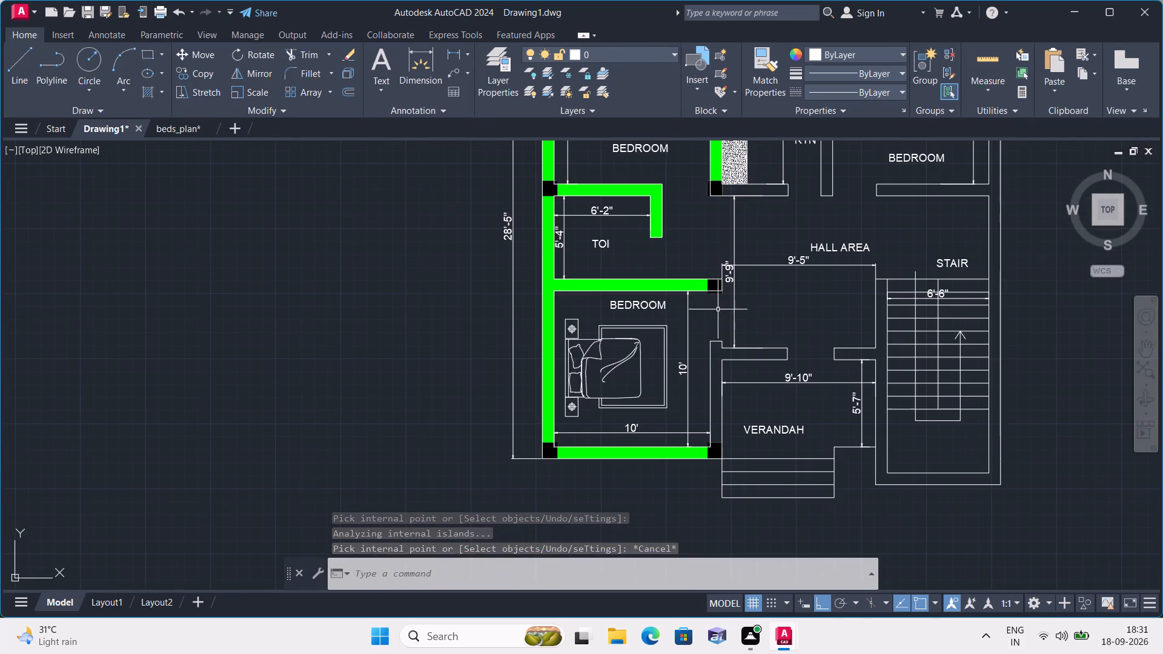
pyautogui.moveTo(725, 321); pyautogui.dragTo(644, 454, button='middle')
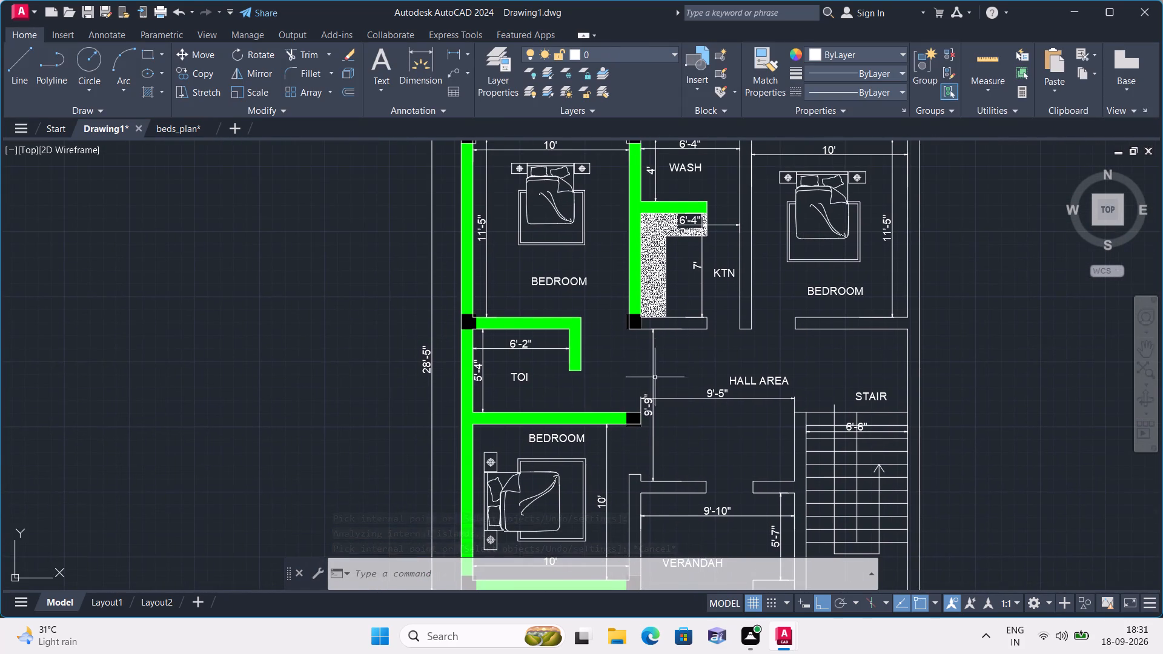
pyautogui.moveTo(652, 358); pyautogui.dragTo(607, 452, button='middle')
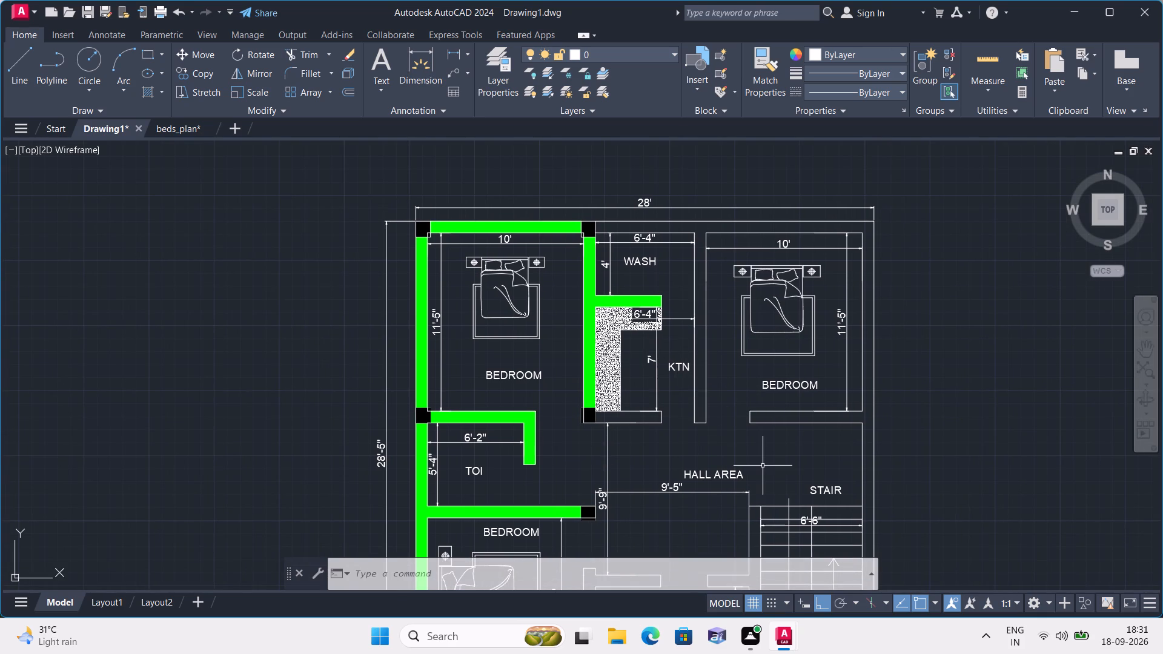
pyautogui.scroll(2, 538, 399)
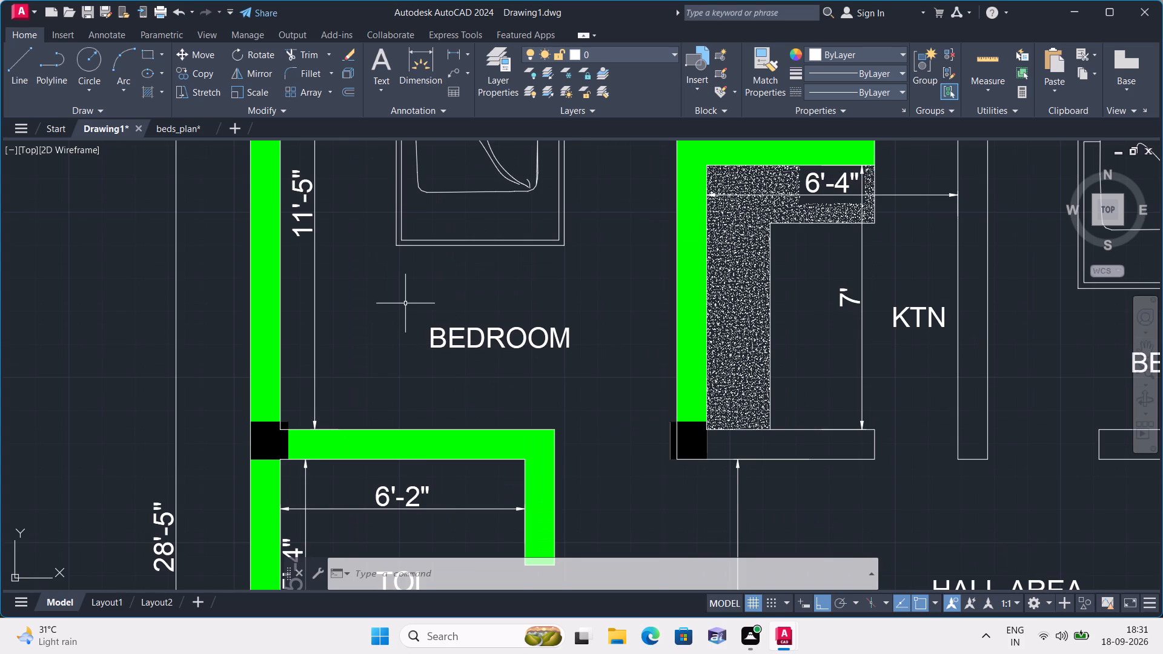
pyautogui.moveTo(370, 309); pyautogui.dragTo(422, 329, button='middle')
pyautogui.scroll(-1, 422, 329)
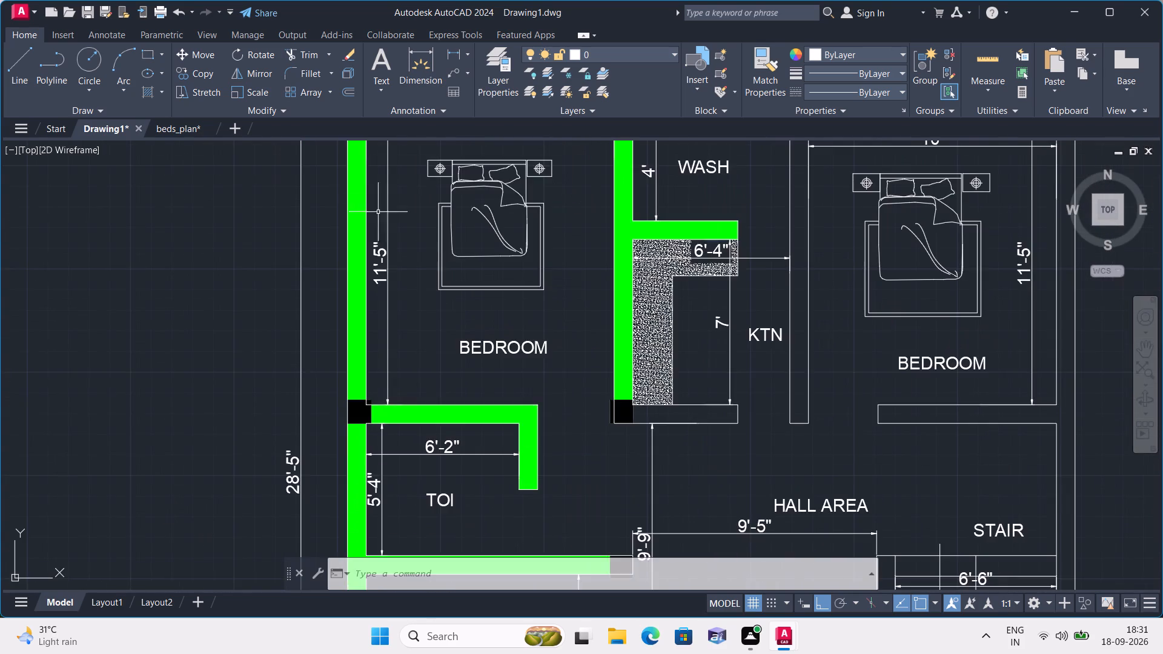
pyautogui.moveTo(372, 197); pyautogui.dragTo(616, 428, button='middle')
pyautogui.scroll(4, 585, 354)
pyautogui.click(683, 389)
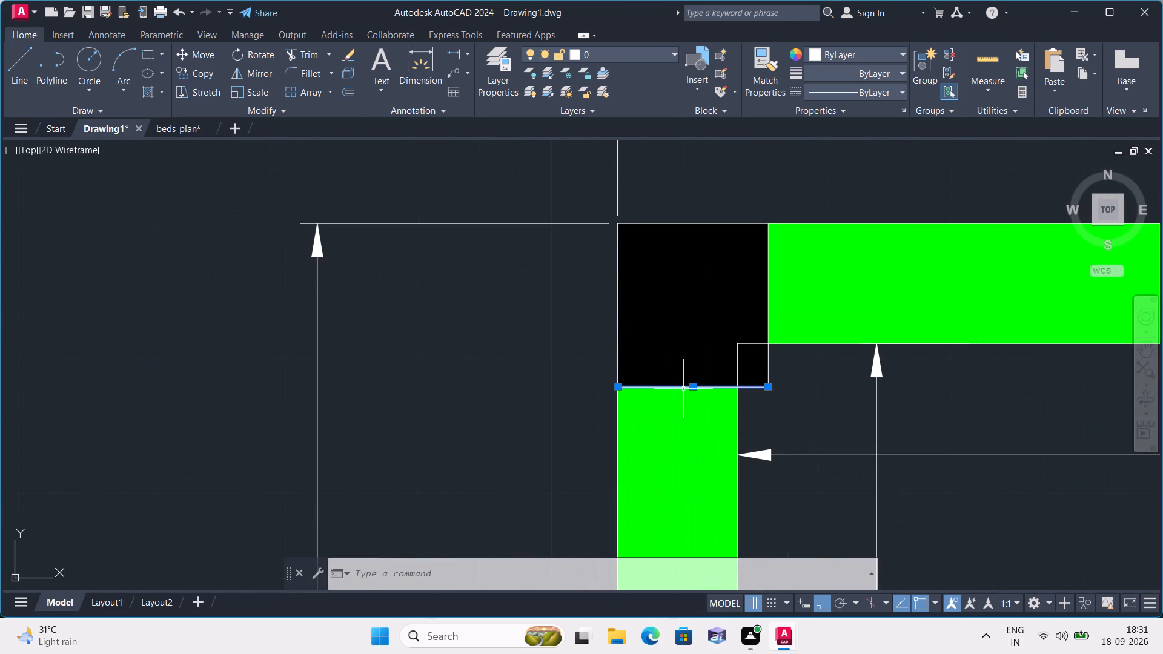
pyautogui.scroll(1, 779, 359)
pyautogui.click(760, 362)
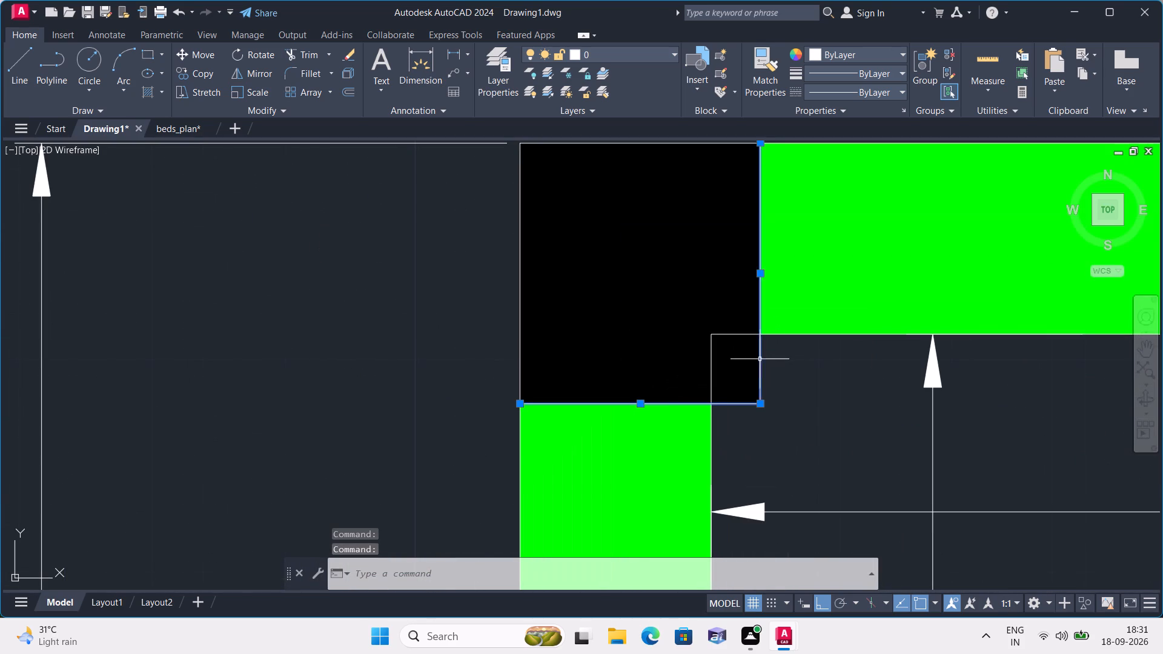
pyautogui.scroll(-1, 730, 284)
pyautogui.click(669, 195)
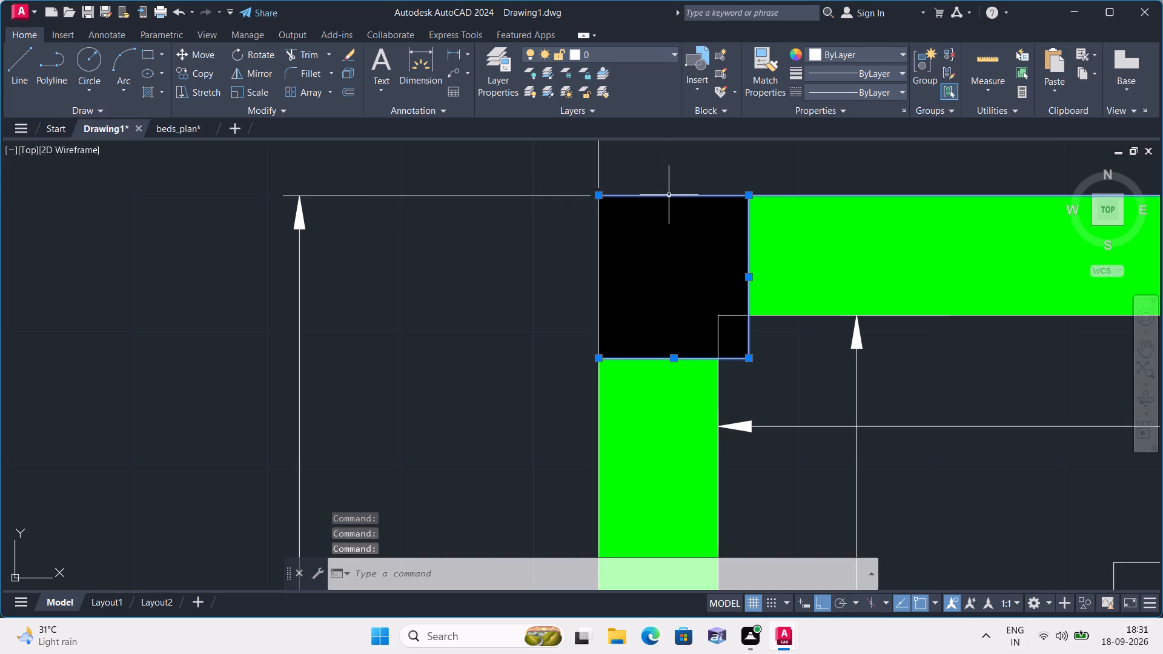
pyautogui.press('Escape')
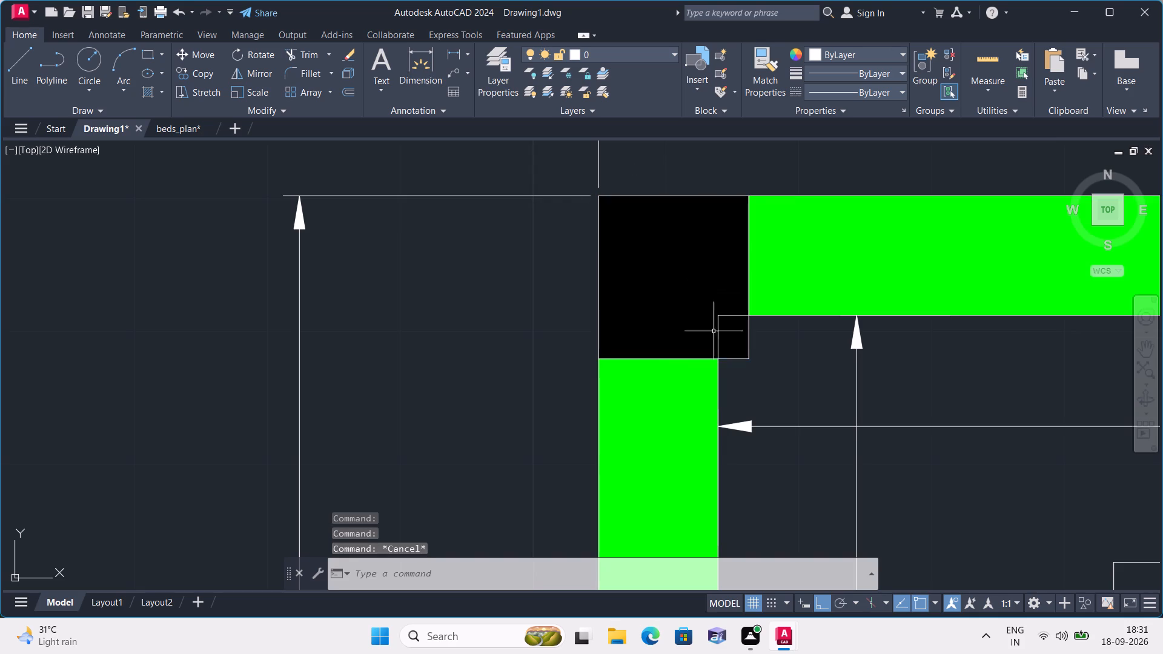
# Erase the two lines along the south and east edges of the plan's north-west corner column.
pyautogui.click(726, 362)
pyautogui.click(726, 361)
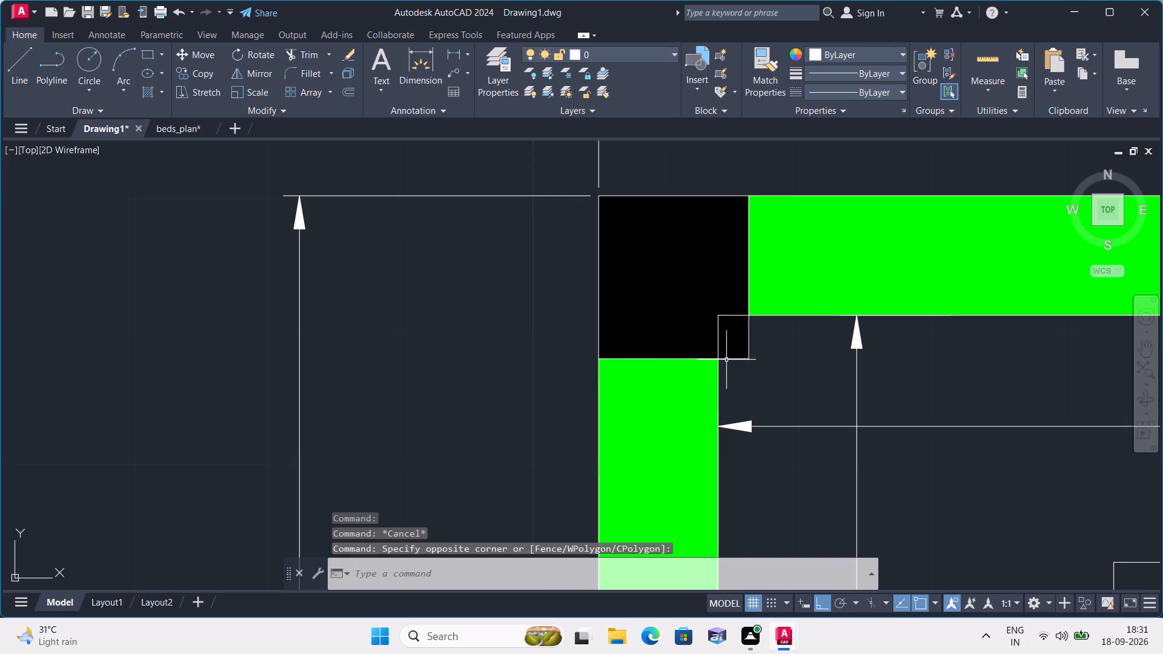
pyautogui.press('Escape')
pyautogui.click(726, 360)
pyautogui.click(748, 328)
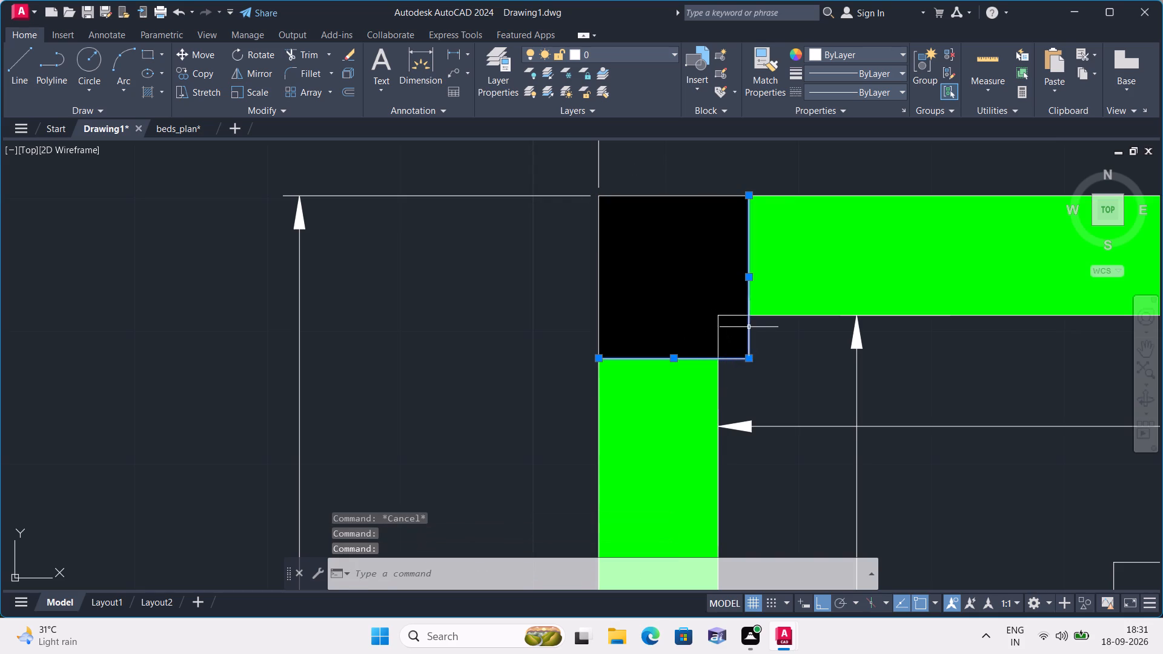
pyautogui.press('Delete')
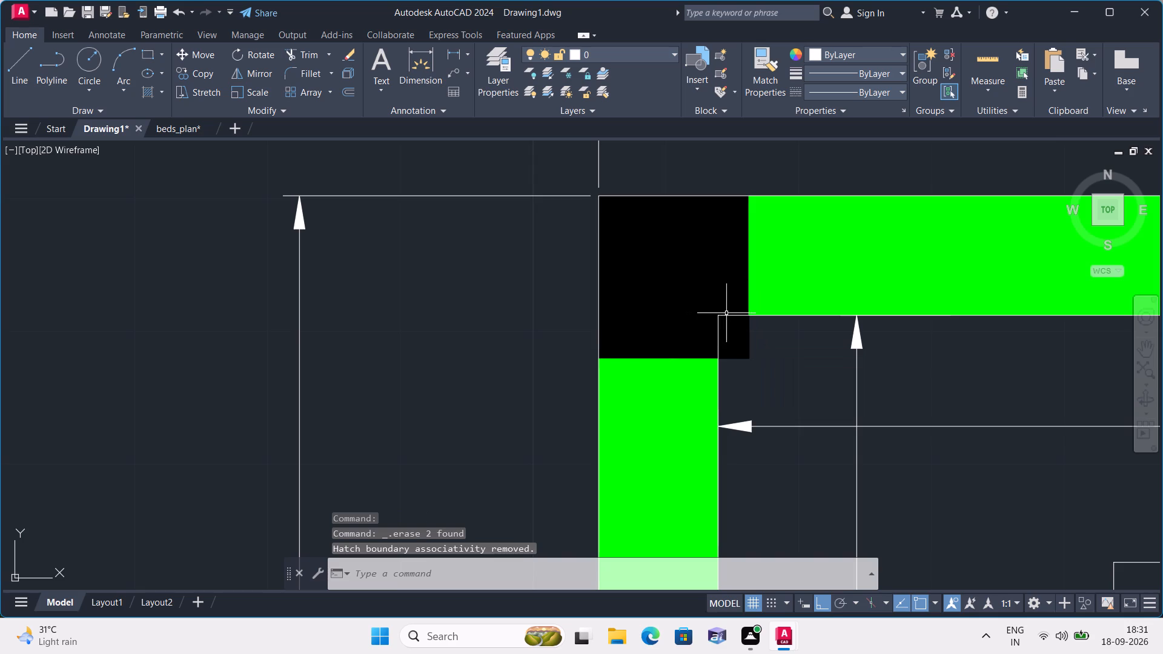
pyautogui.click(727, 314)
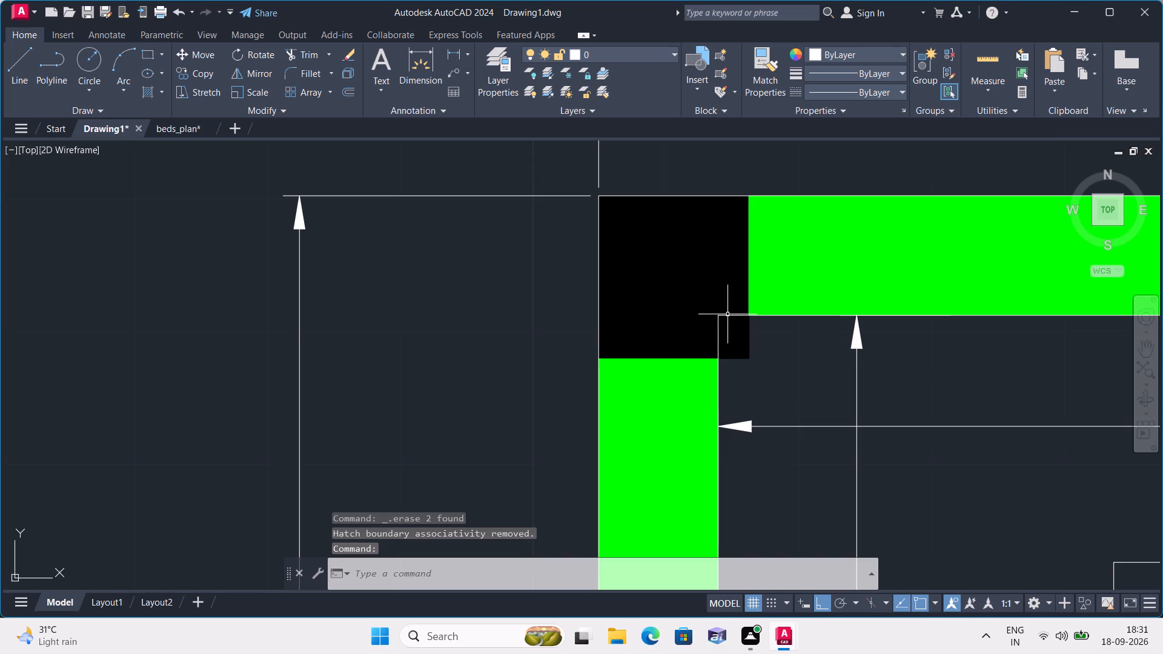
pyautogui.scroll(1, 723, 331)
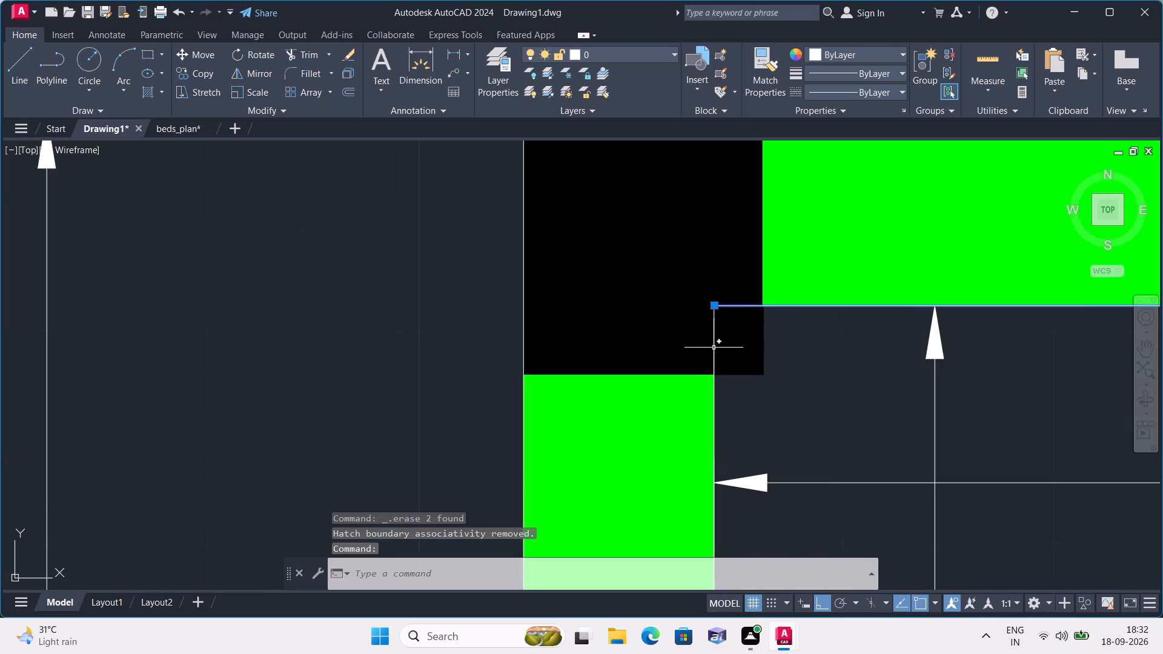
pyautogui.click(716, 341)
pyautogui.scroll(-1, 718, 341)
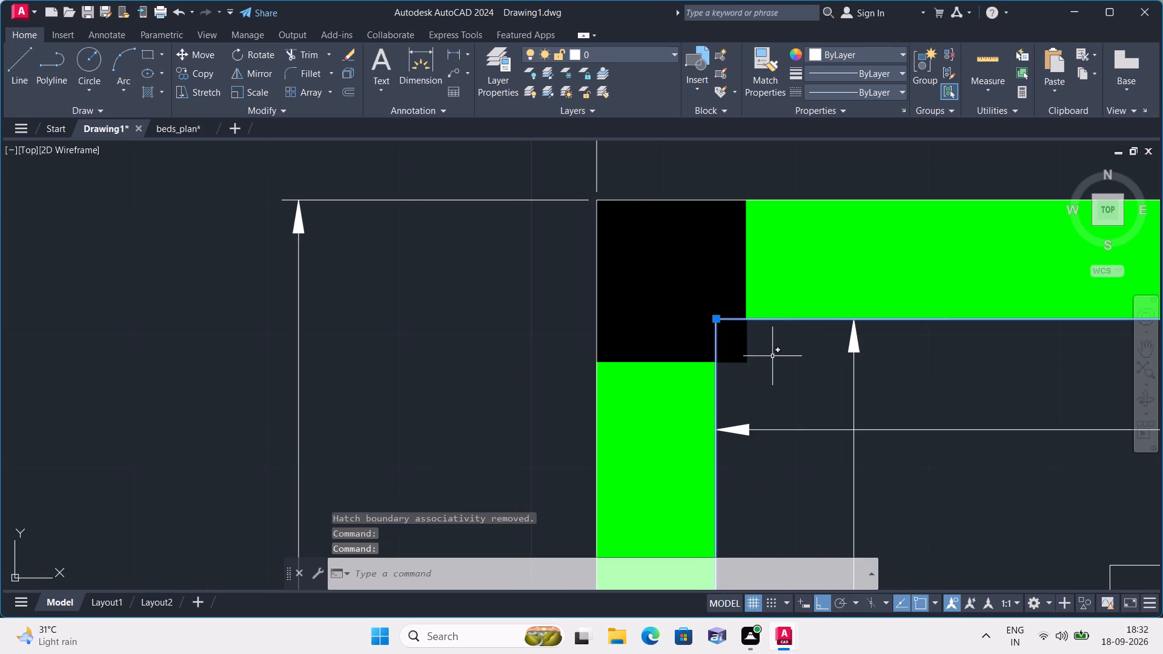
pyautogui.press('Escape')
# Trim the two inner wall-line segments crossing the black column at the plan's north-west corner.
pyautogui.write('trim')
pyautogui.press('space')
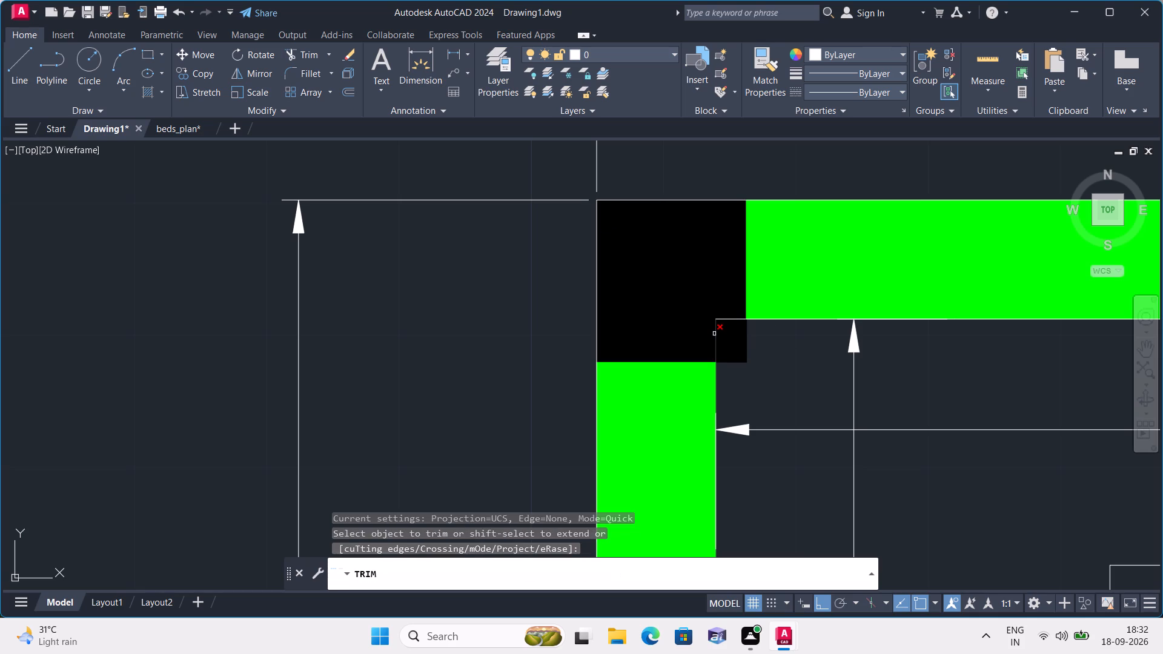
pyautogui.click(714, 334)
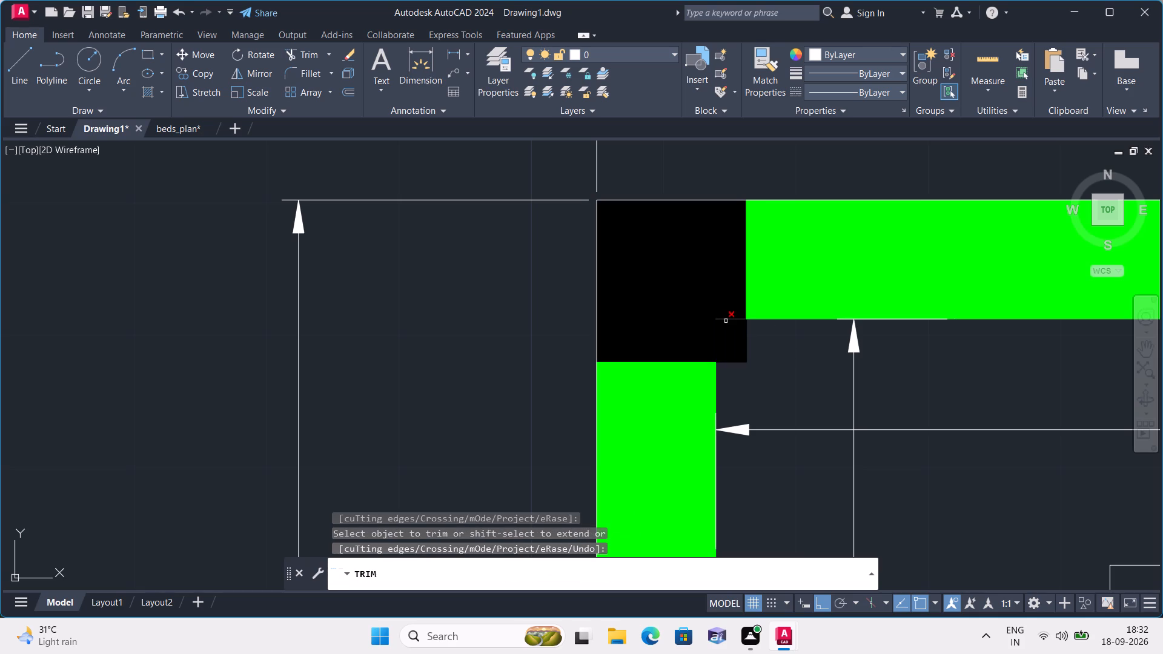
pyautogui.click(727, 319)
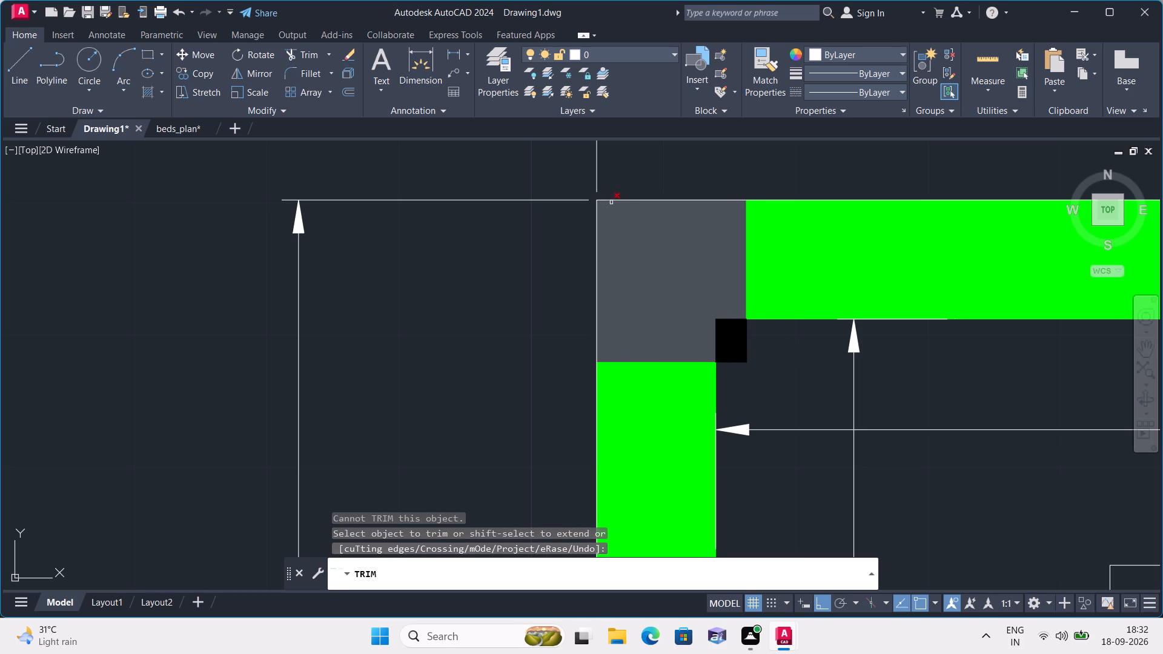
# Trim the wall lines crossing the black column where the toilet's north wall meets the west wall.
pyautogui.moveTo(785, 371); pyautogui.dragTo(786, 371, button='middle')
pyautogui.scroll(-1, 785, 371)
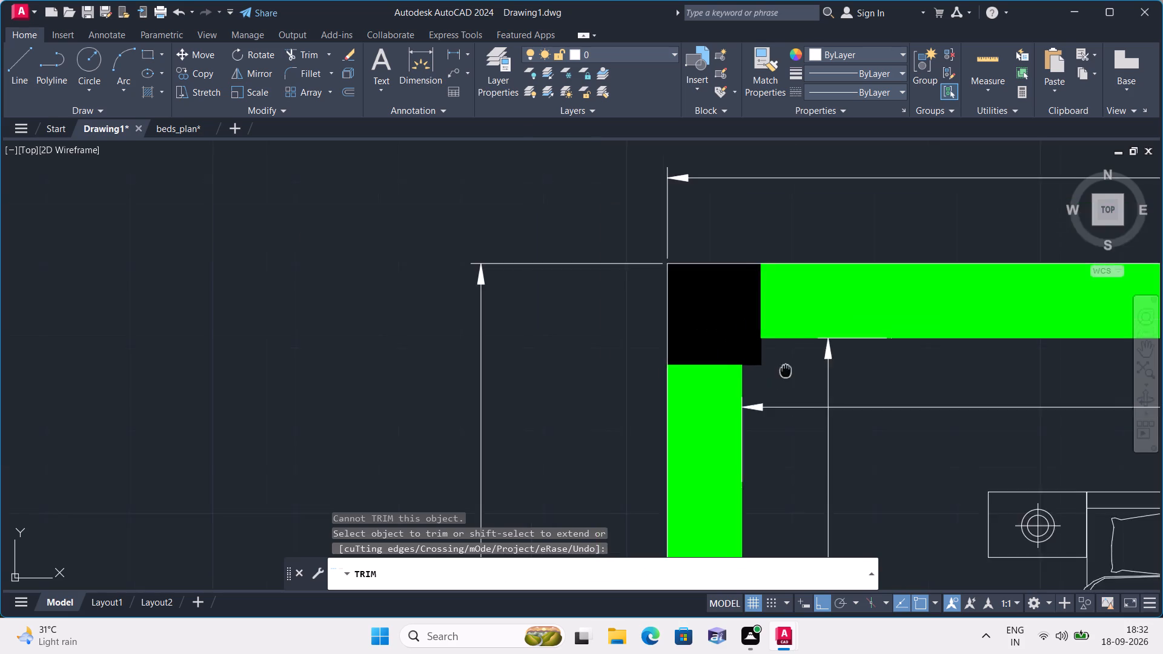
pyautogui.moveTo(786, 371); pyautogui.dragTo(638, 271, button='middle')
pyautogui.scroll(-1, 638, 271)
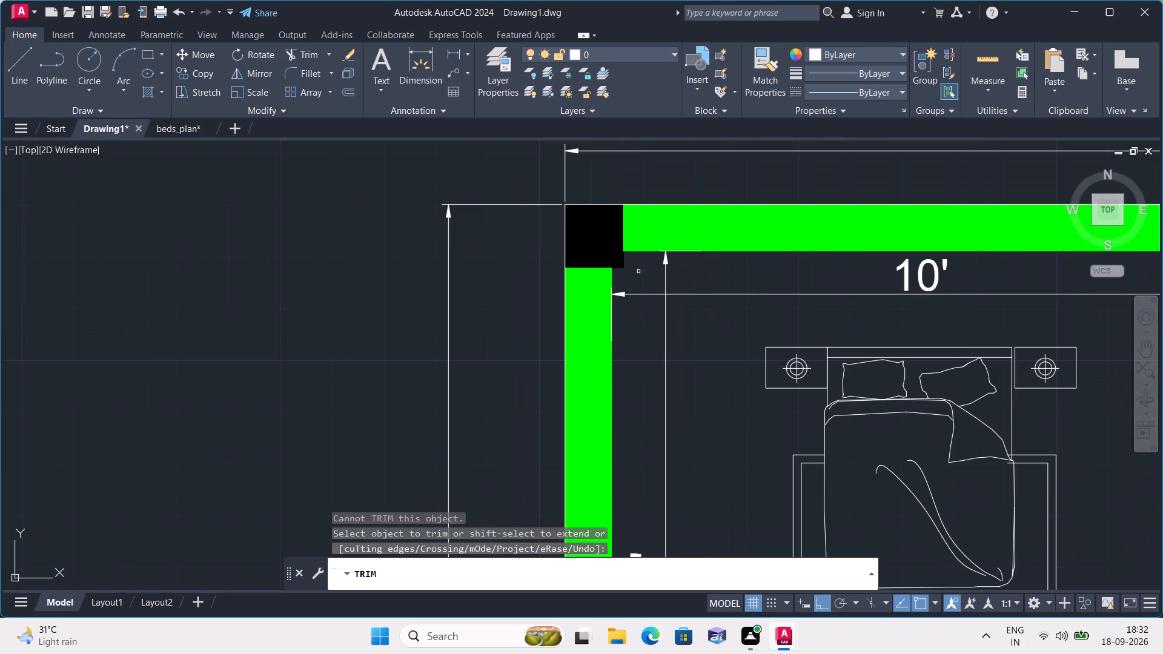
pyautogui.moveTo(646, 263); pyautogui.dragTo(585, 280, button='middle')
pyautogui.scroll(3, 555, 288)
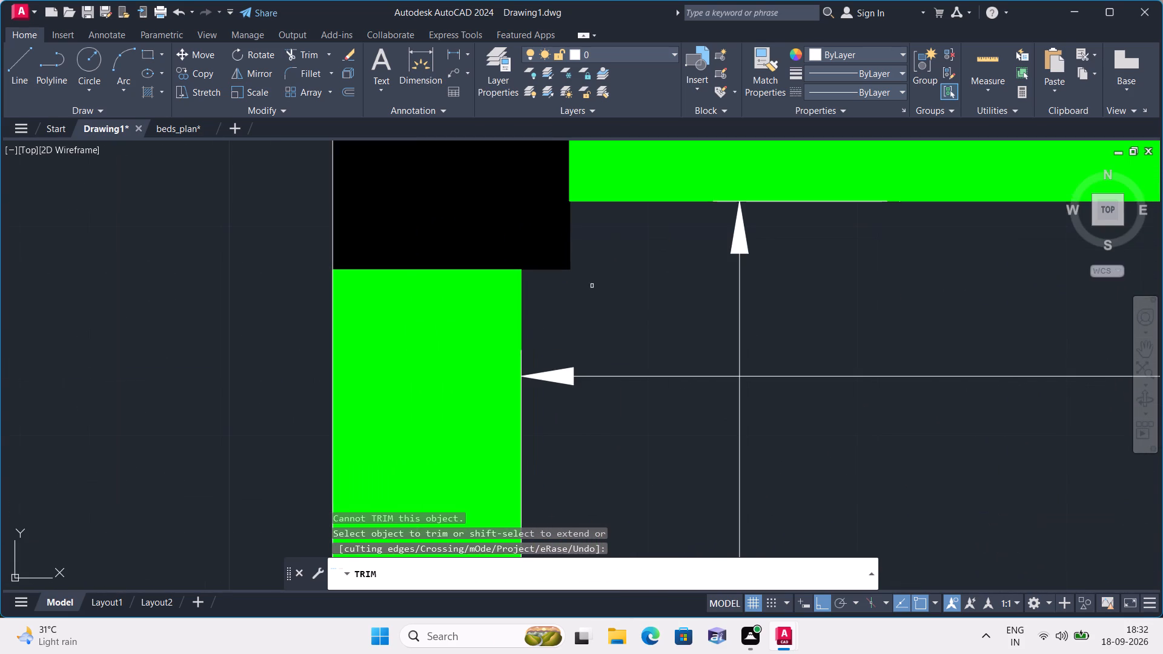
pyautogui.moveTo(613, 259); pyautogui.dragTo(509, 322, button='middle')
pyautogui.scroll(-2, 509, 322)
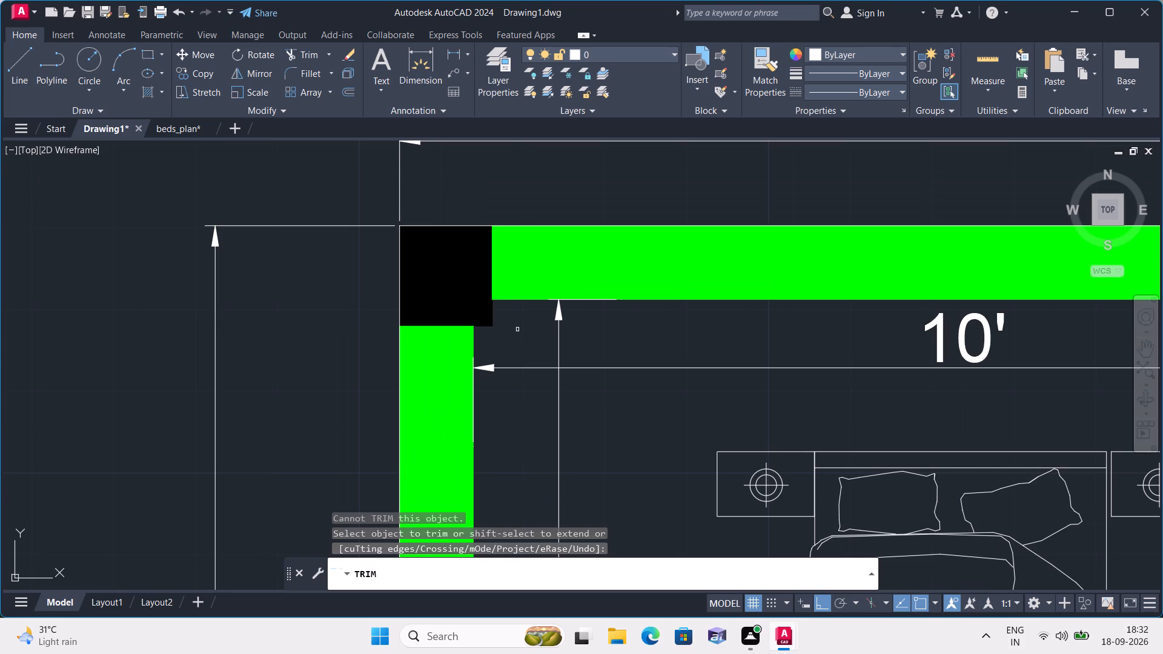
pyautogui.moveTo(522, 420); pyautogui.dragTo(591, 165, button='middle')
pyautogui.scroll(-1, 591, 163)
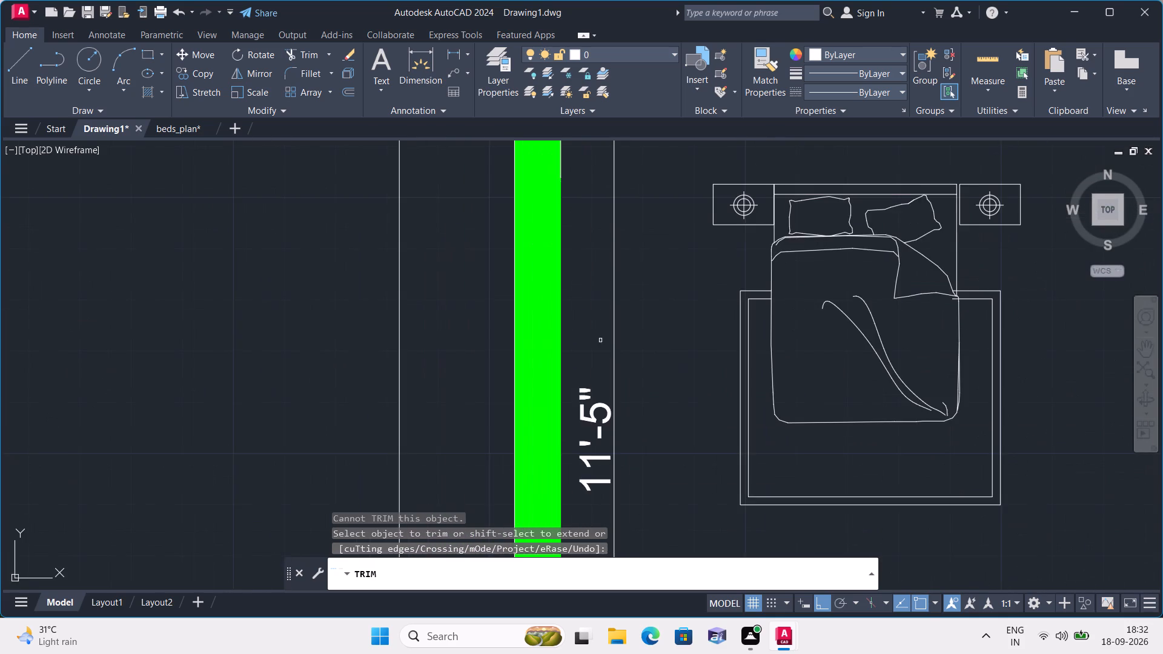
pyautogui.moveTo(601, 341); pyautogui.dragTo(612, 108, button='middle')
pyautogui.moveTo(586, 425); pyautogui.dragTo(626, 177, button='middle')
pyautogui.scroll(2, 594, 298)
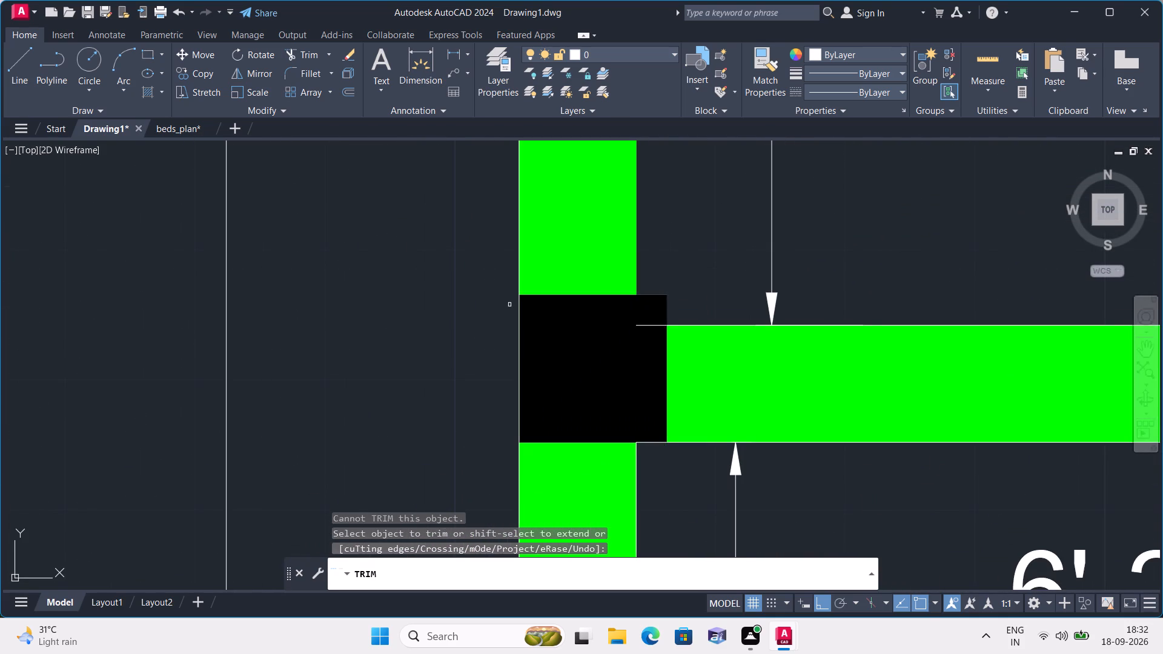
pyautogui.click(652, 324)
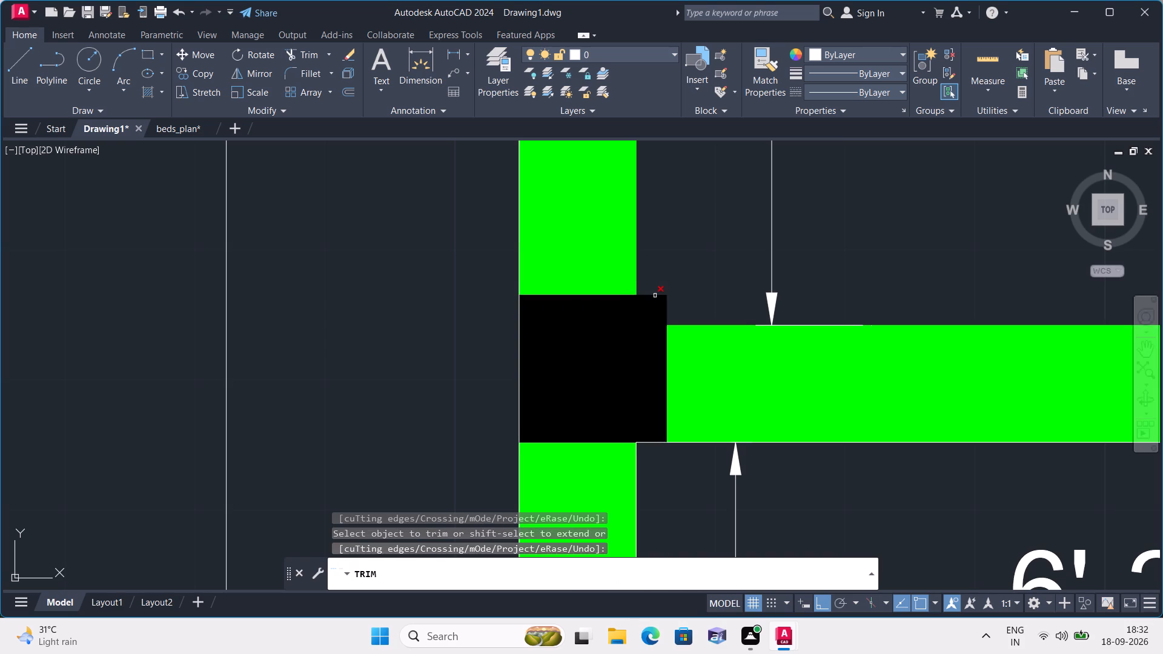
pyautogui.click(655, 294)
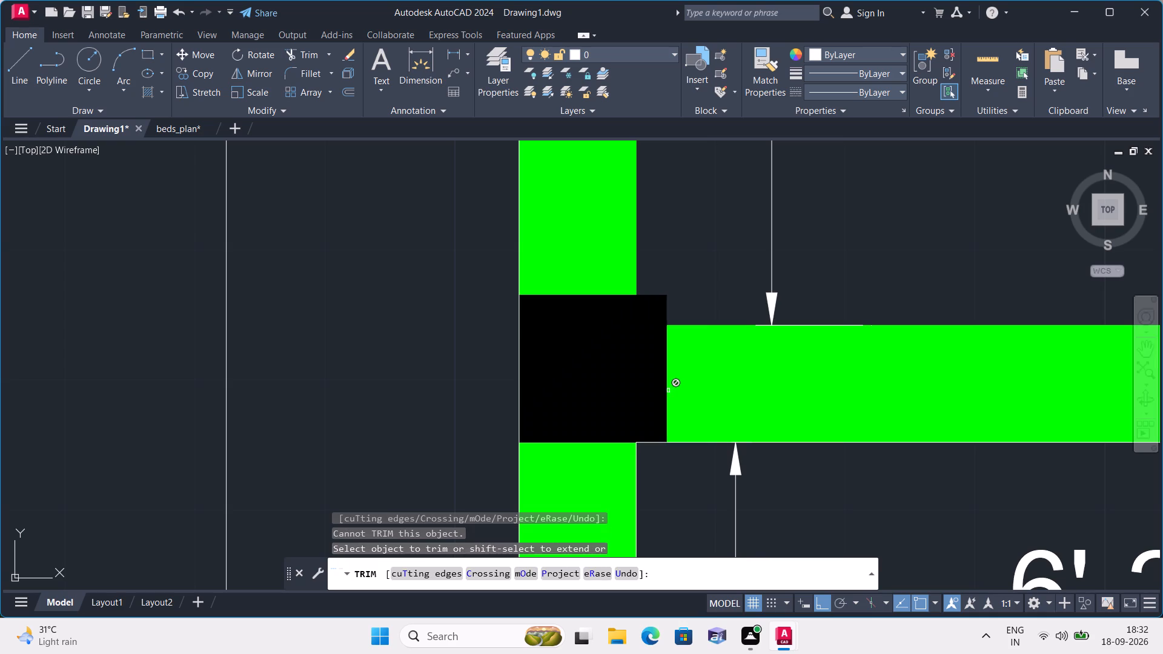
pyautogui.click(658, 442)
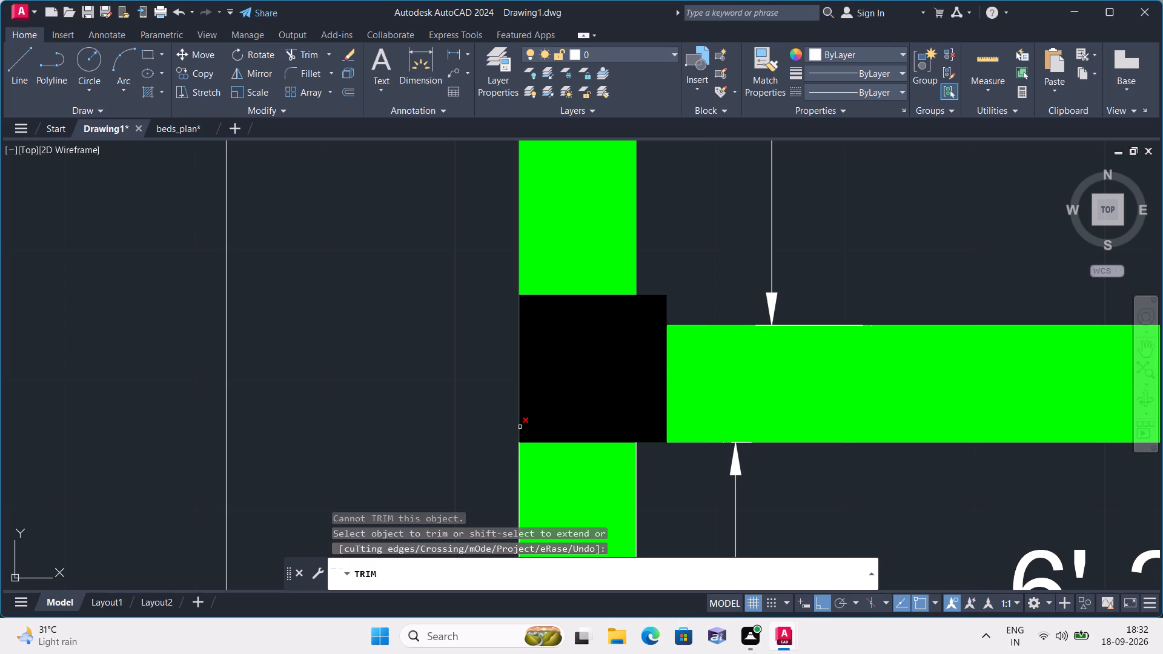
# Trim the inner wall-line segments crossing the black column at the plan's south-west corner.
pyautogui.scroll(-1, 495, 360)
pyautogui.scroll(-2, 508, 295)
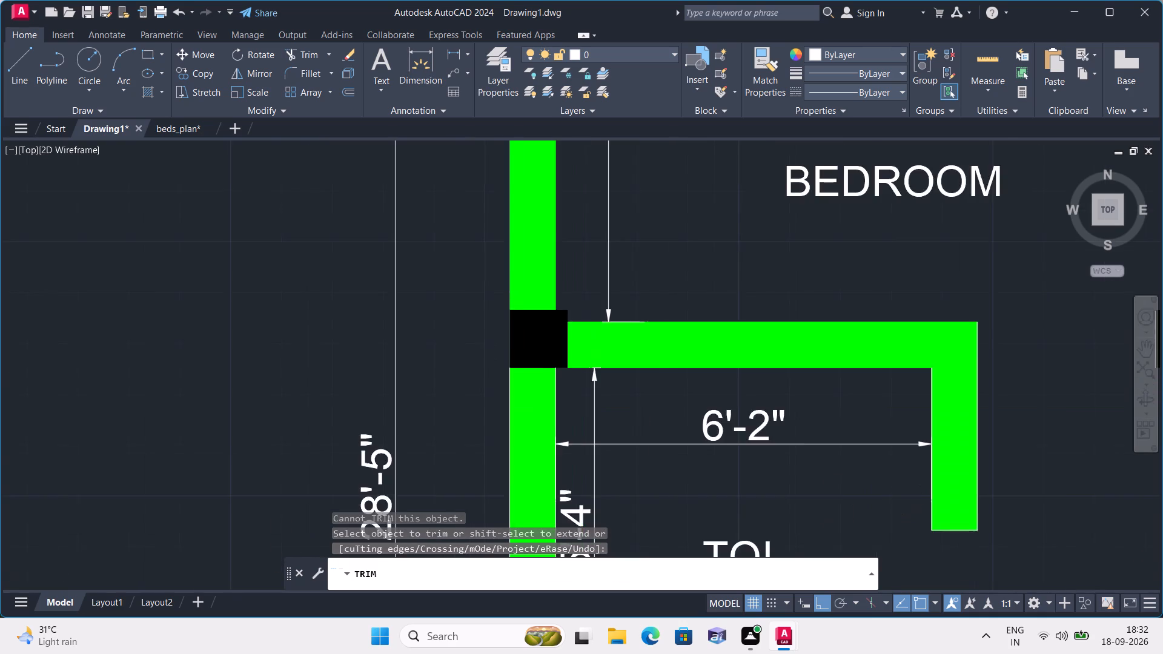
pyautogui.moveTo(490, 332); pyautogui.dragTo(445, 124, button='middle')
pyautogui.scroll(-1, 445, 124)
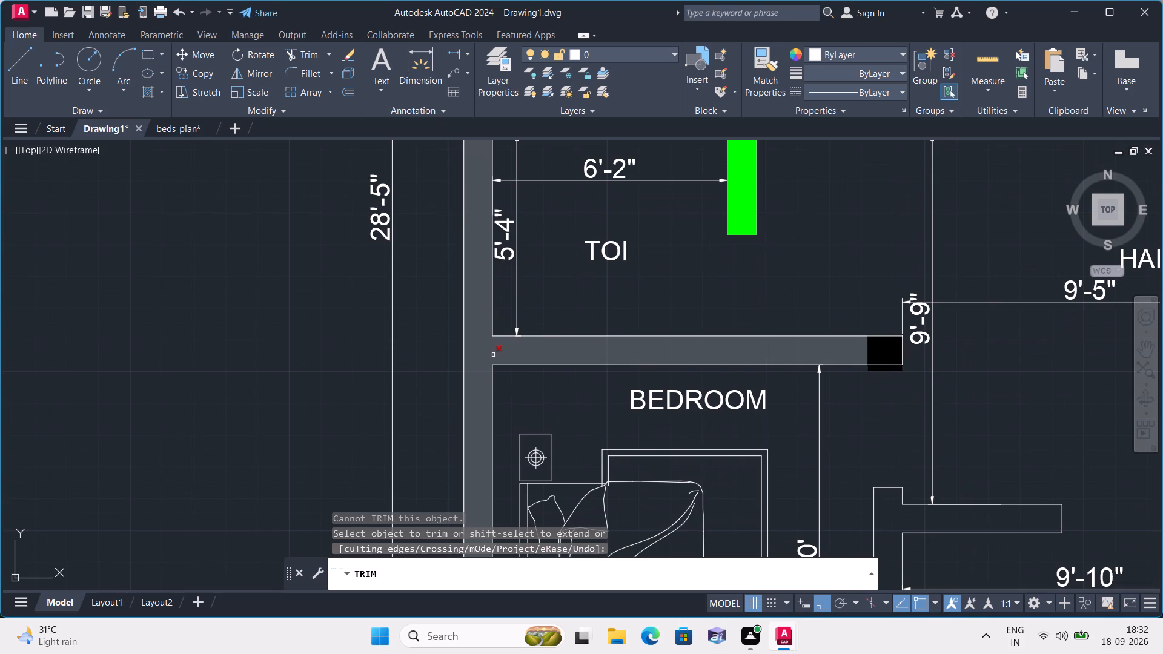
pyautogui.moveTo(443, 337); pyautogui.dragTo(450, 253, button='middle')
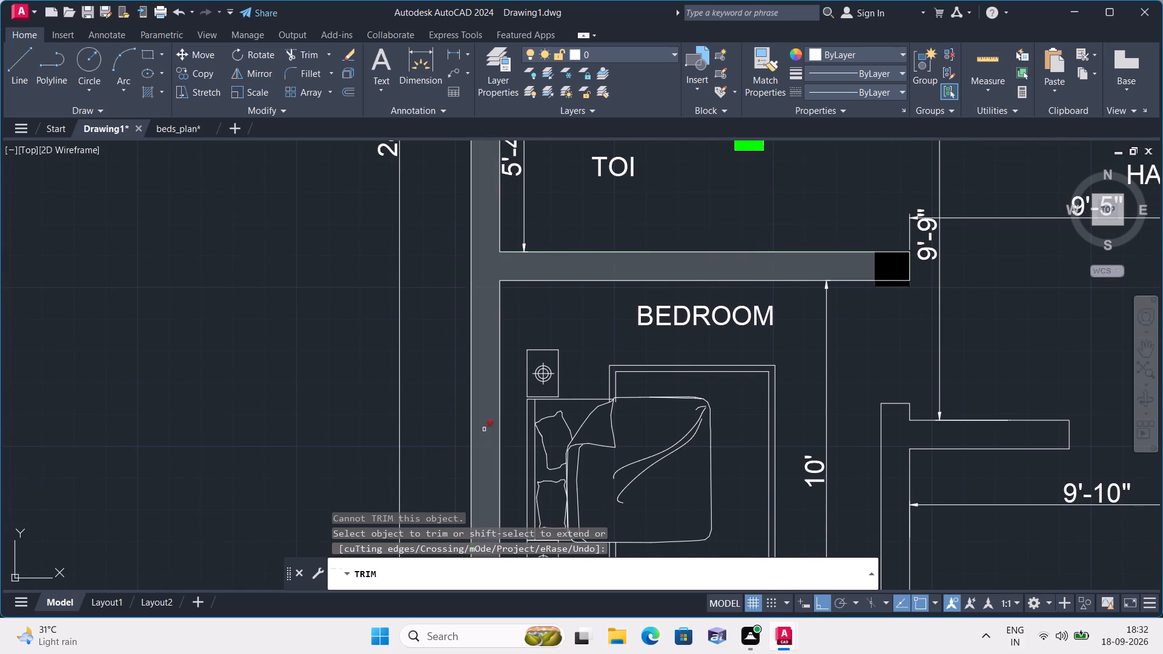
pyautogui.moveTo(524, 492); pyautogui.dragTo(522, 285, button='middle')
pyautogui.scroll(3, 512, 441)
pyautogui.moveTo(512, 442); pyautogui.dragTo(513, 405, button='middle')
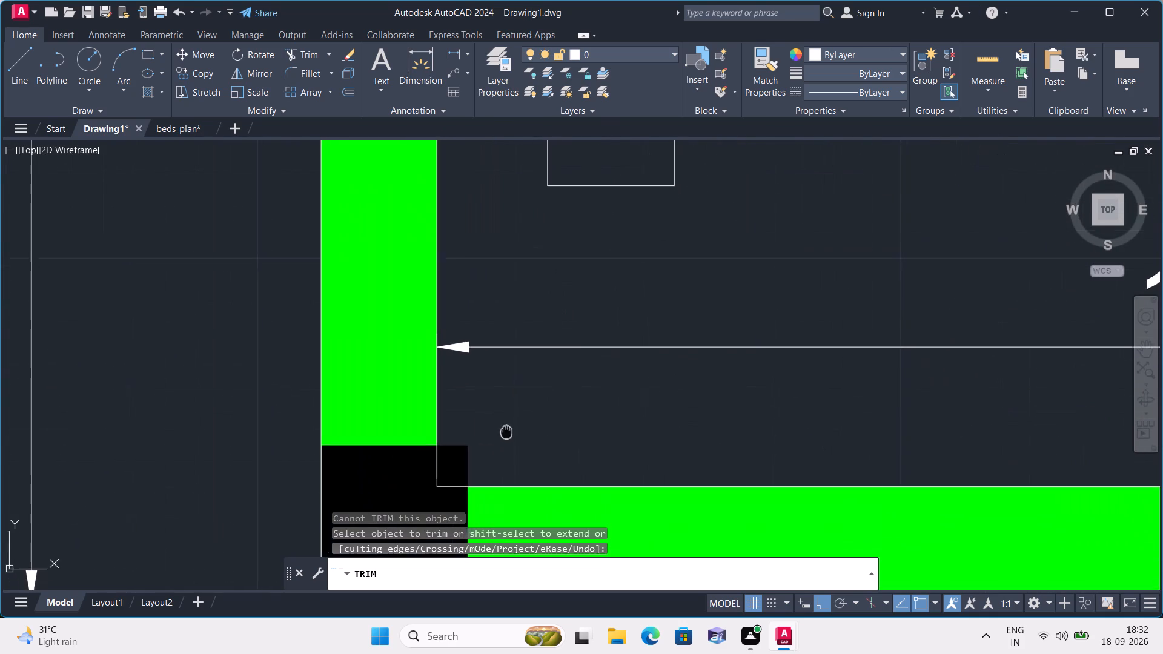
pyautogui.moveTo(513, 405); pyautogui.dragTo(533, 366, button='middle')
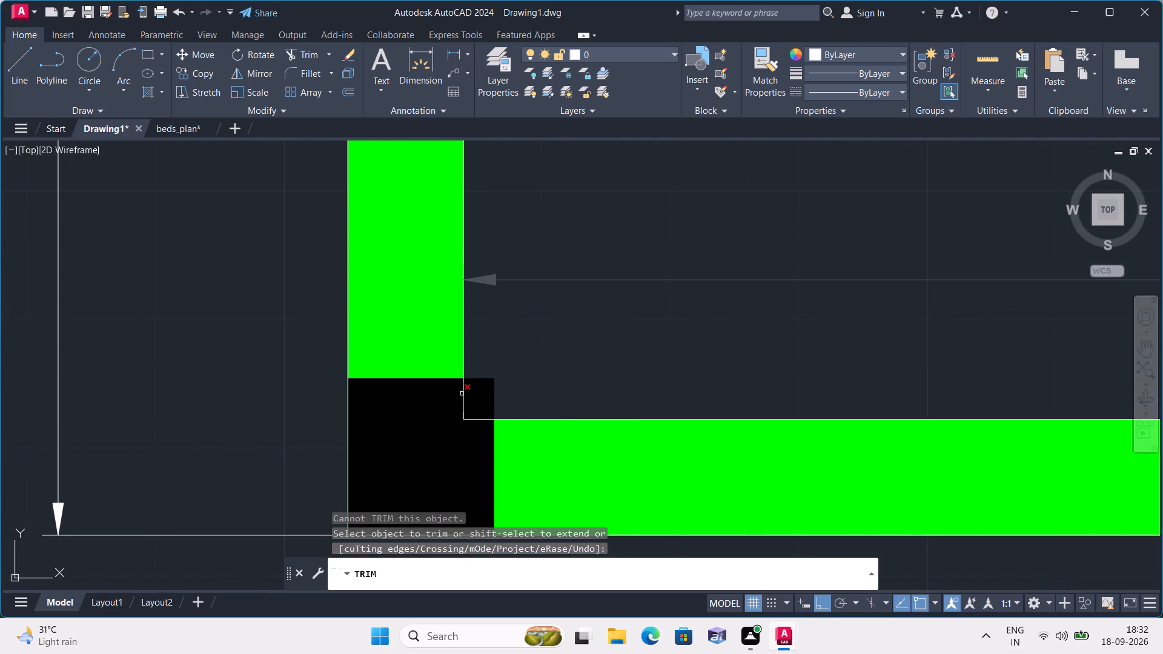
pyautogui.click(463, 396)
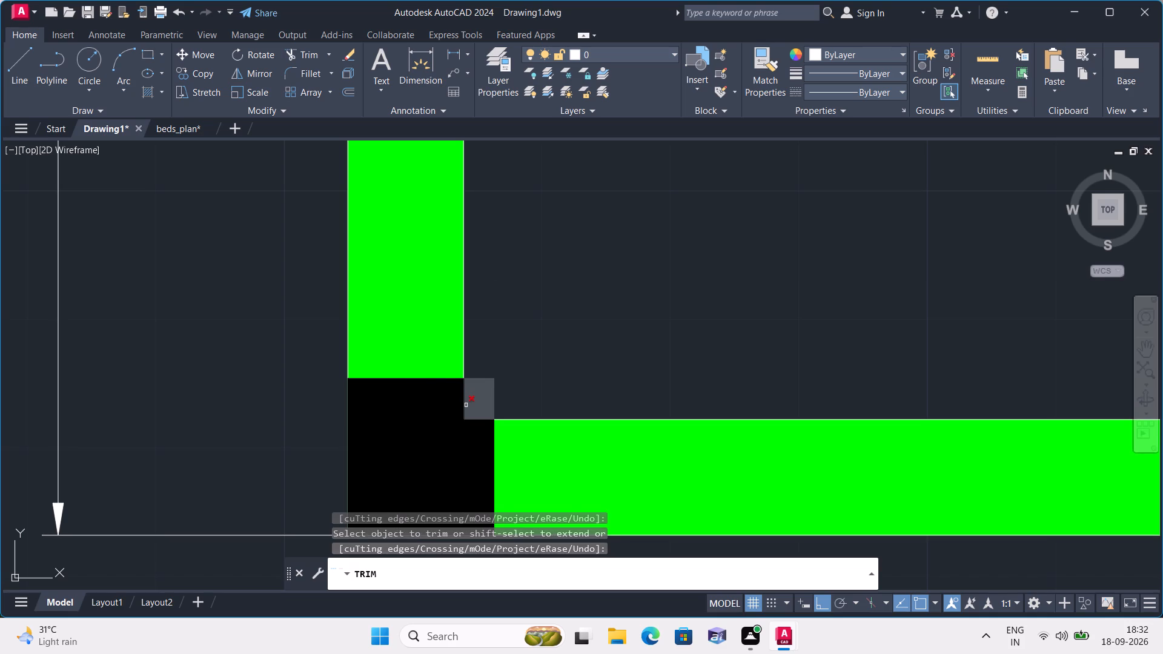
pyautogui.scroll(2, 466, 410)
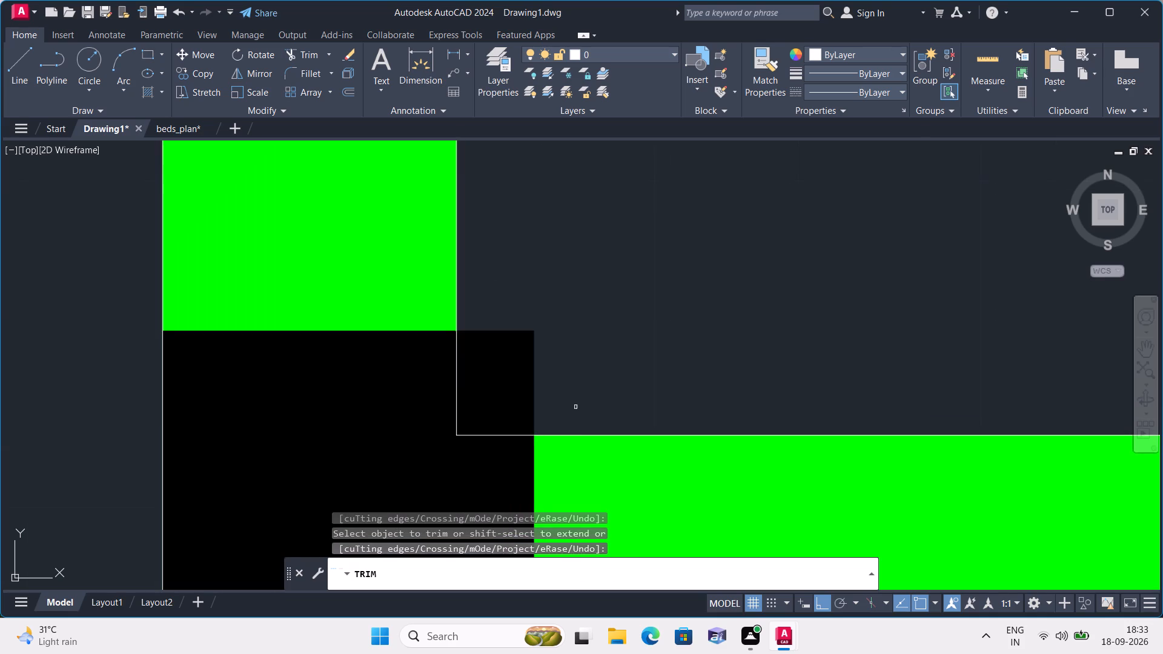
pyautogui.click(520, 437)
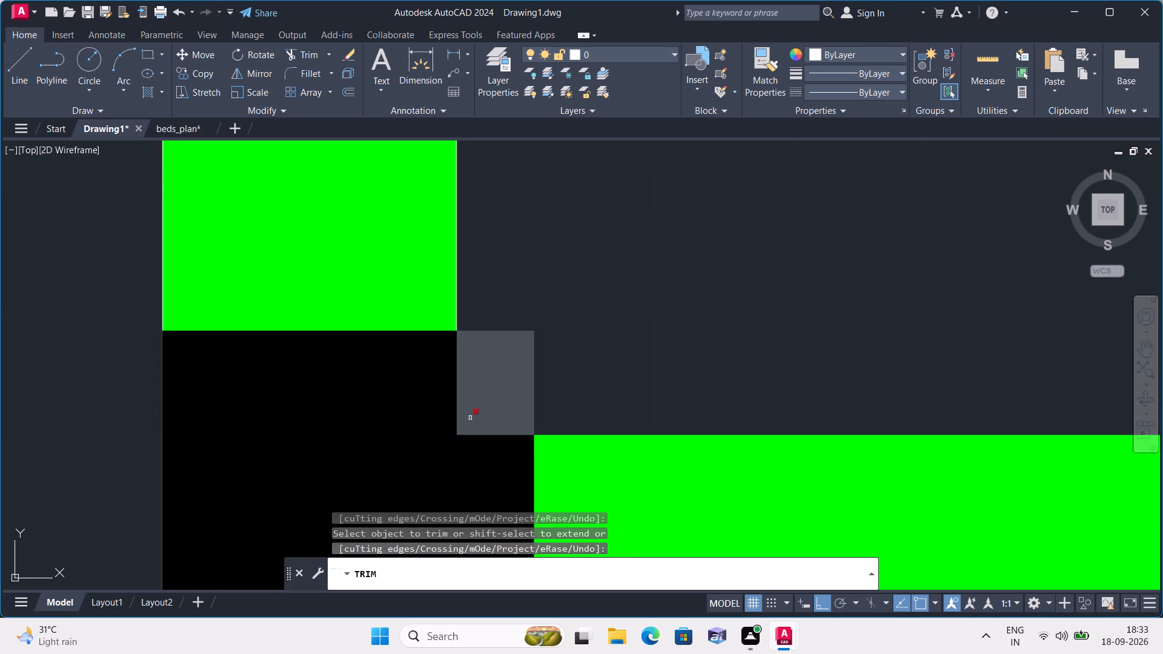
pyautogui.click(459, 340)
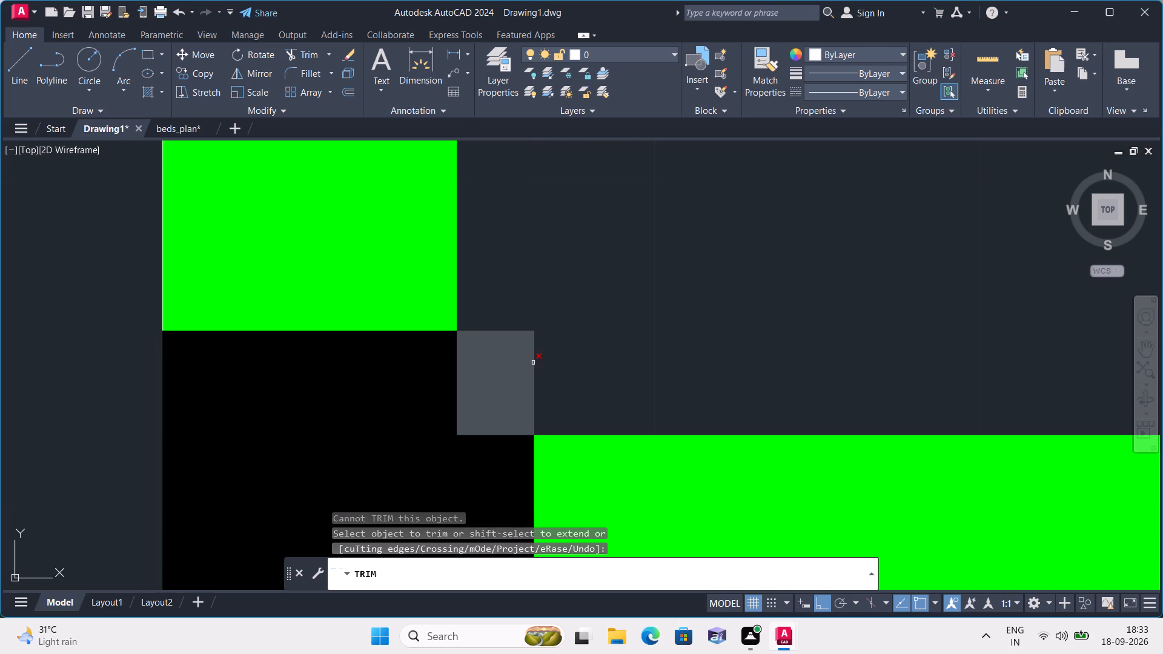
# Trim the wall line crossing the black column at the south bedroom's north-east corner and the leftover outline below that wall.
pyautogui.scroll(-2, 559, 340)
pyautogui.moveTo(655, 337); pyautogui.dragTo(649, 282, button='middle')
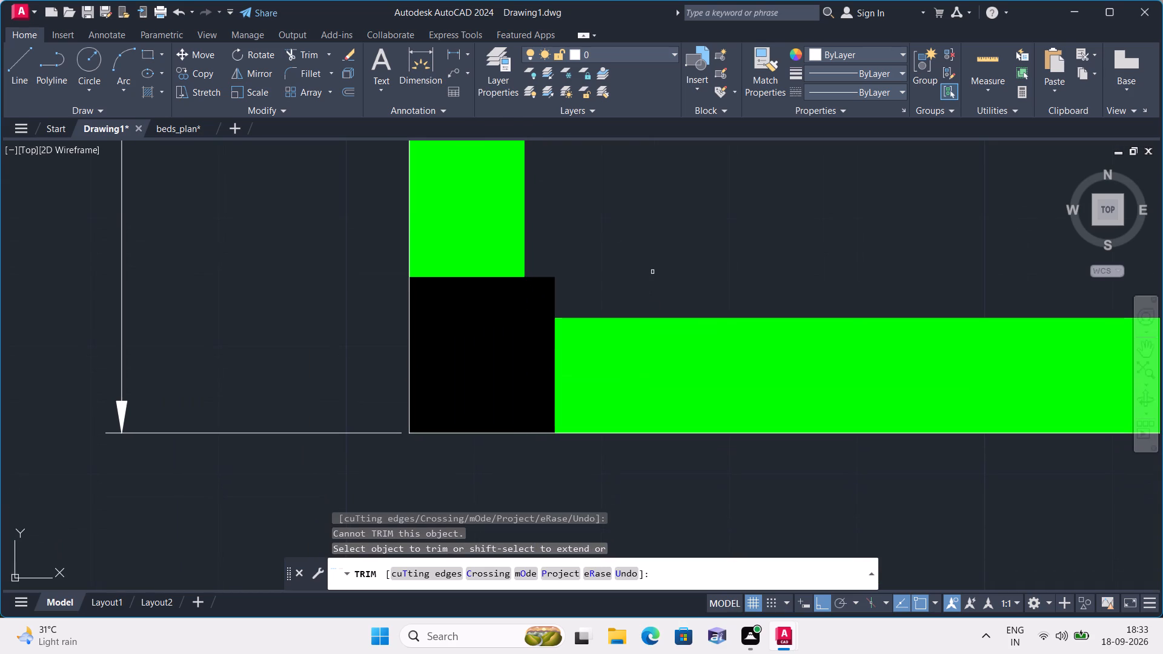
pyautogui.scroll(-1, 662, 280)
pyautogui.moveTo(715, 267); pyautogui.dragTo(519, 277, button='middle')
pyautogui.scroll(-2, 519, 277)
pyautogui.scroll(4, 874, 325)
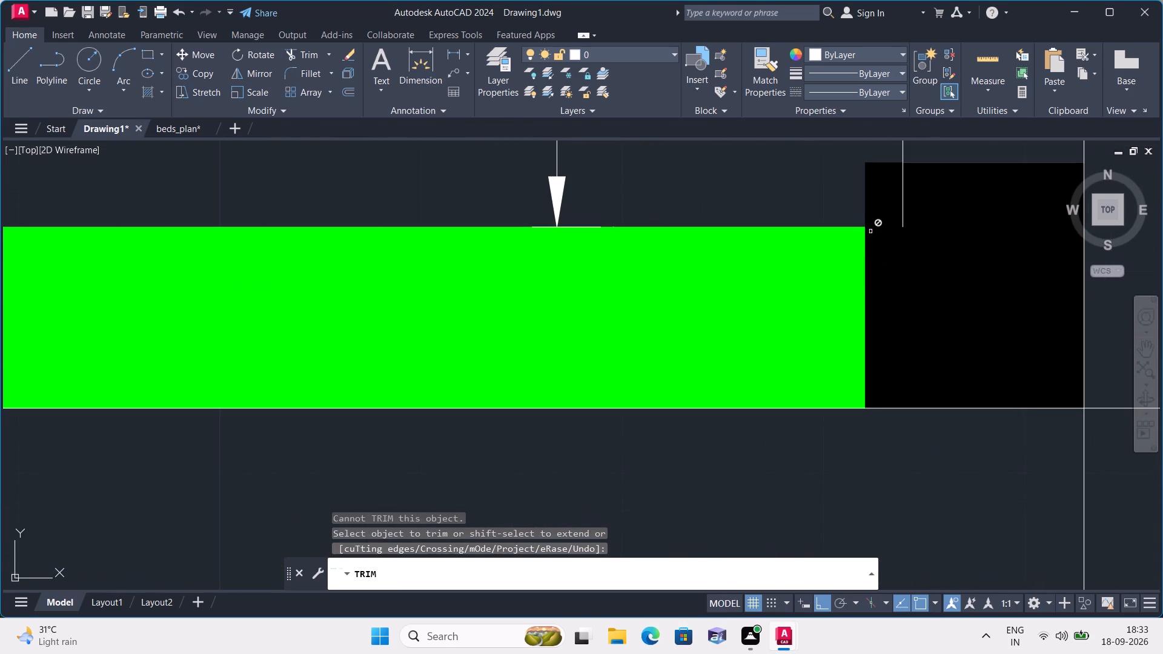
pyautogui.moveTo(762, 192); pyautogui.dragTo(720, 374, button='middle')
pyautogui.scroll(-1, 807, 381)
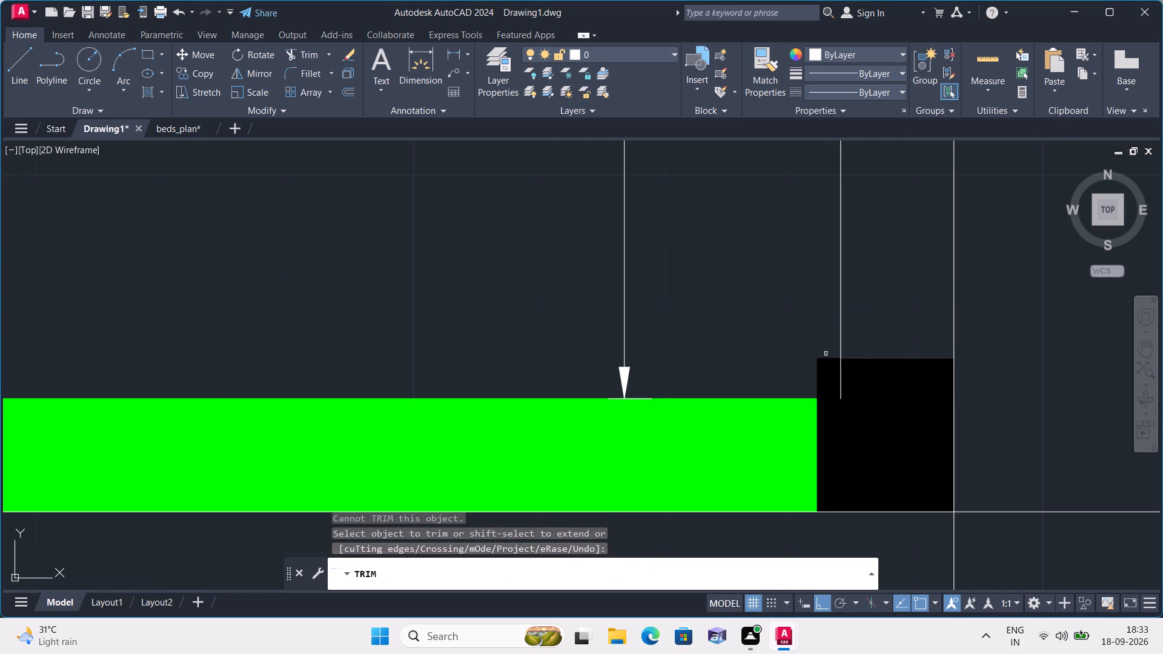
pyautogui.scroll(-1, 746, 344)
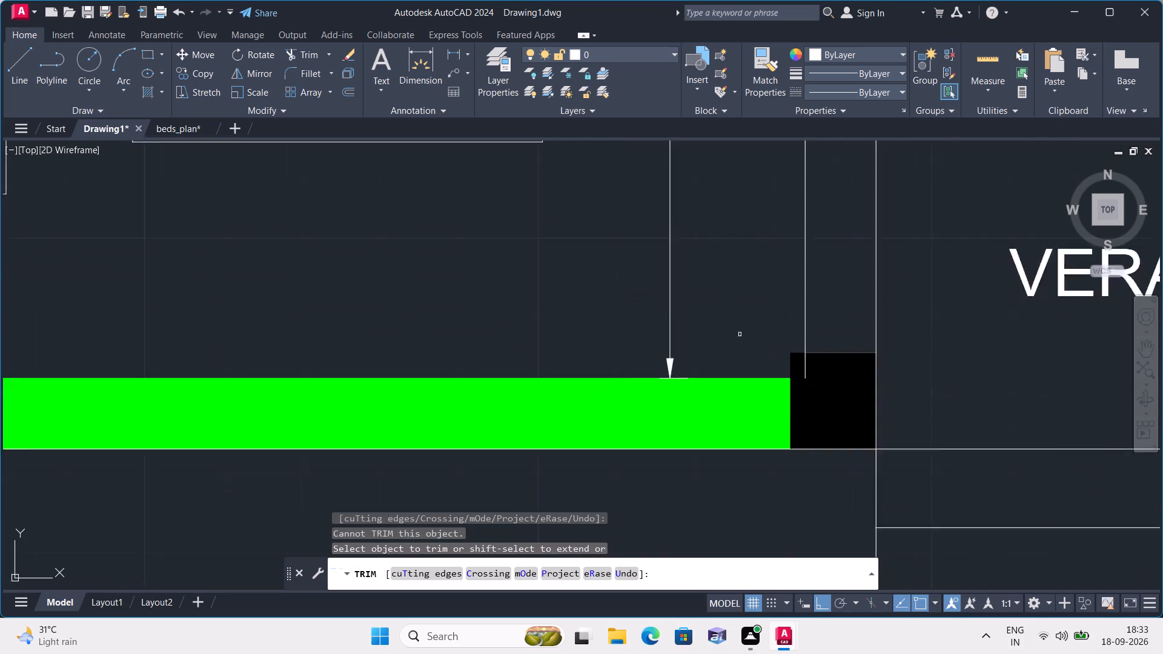
pyautogui.scroll(-1, 740, 334)
pyautogui.moveTo(727, 315); pyautogui.dragTo(757, 398, button='middle')
pyautogui.scroll(-2, 757, 398)
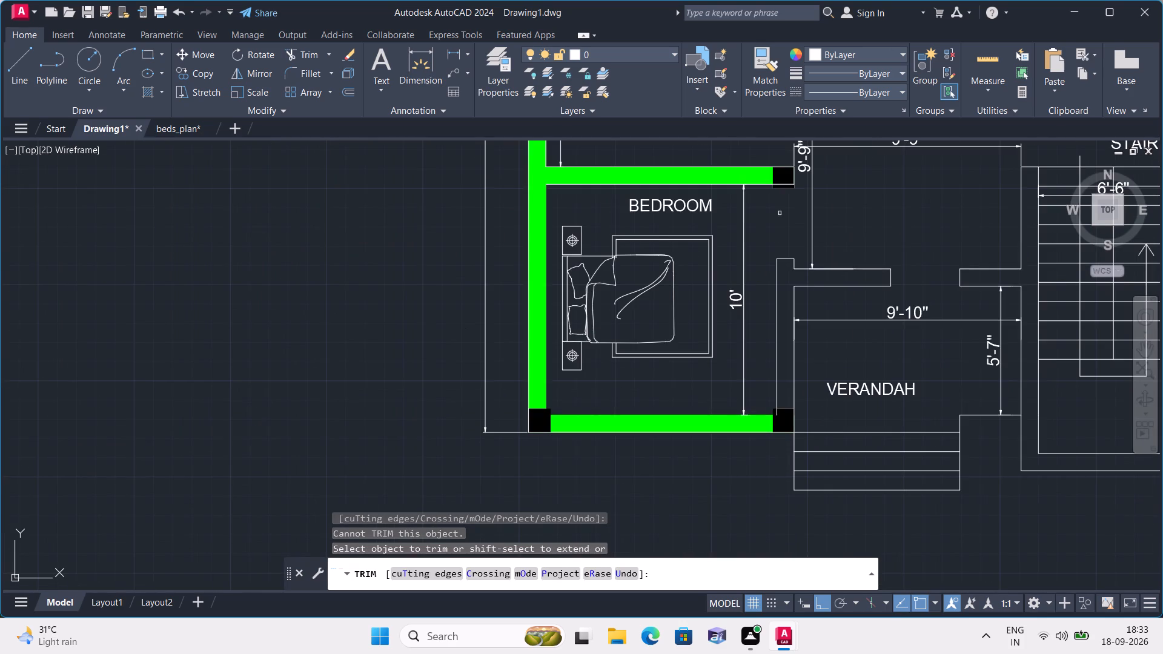
pyautogui.moveTo(780, 213); pyautogui.dragTo(792, 385, button='middle')
pyautogui.scroll(4, 797, 366)
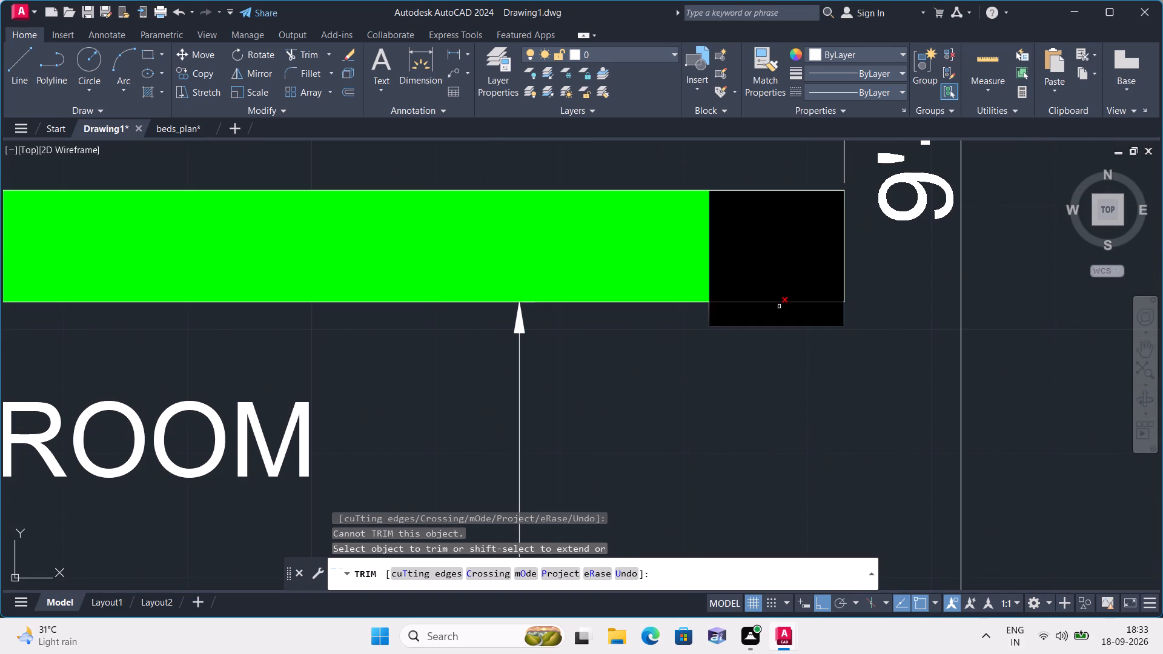
pyautogui.click(785, 302)
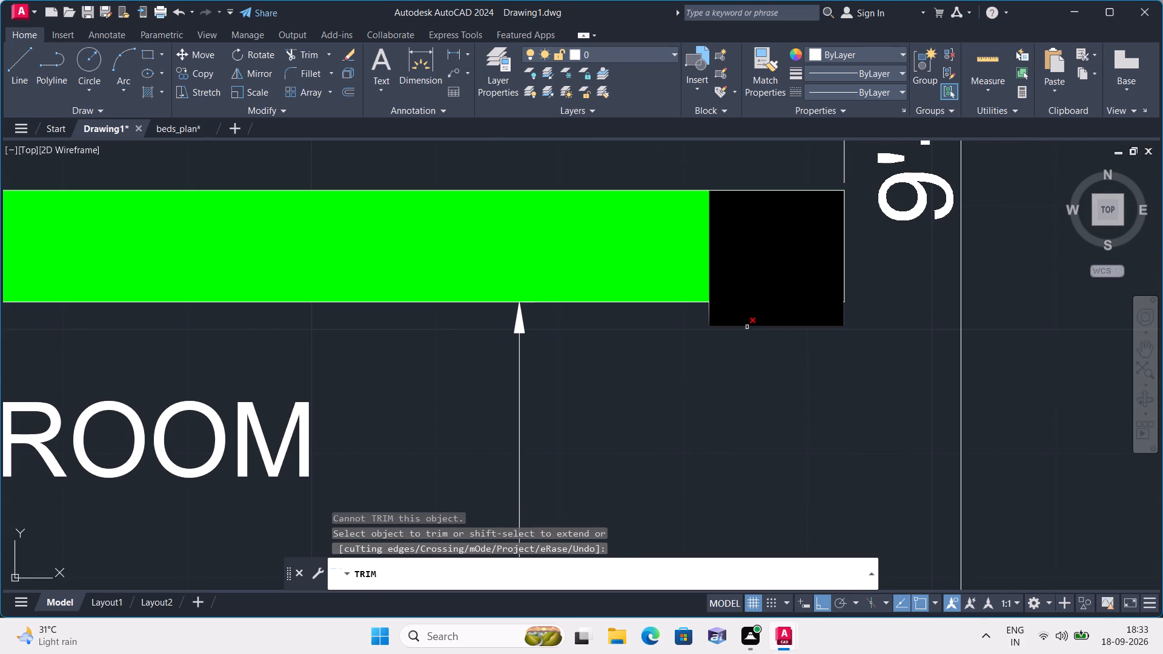
pyautogui.click(707, 311)
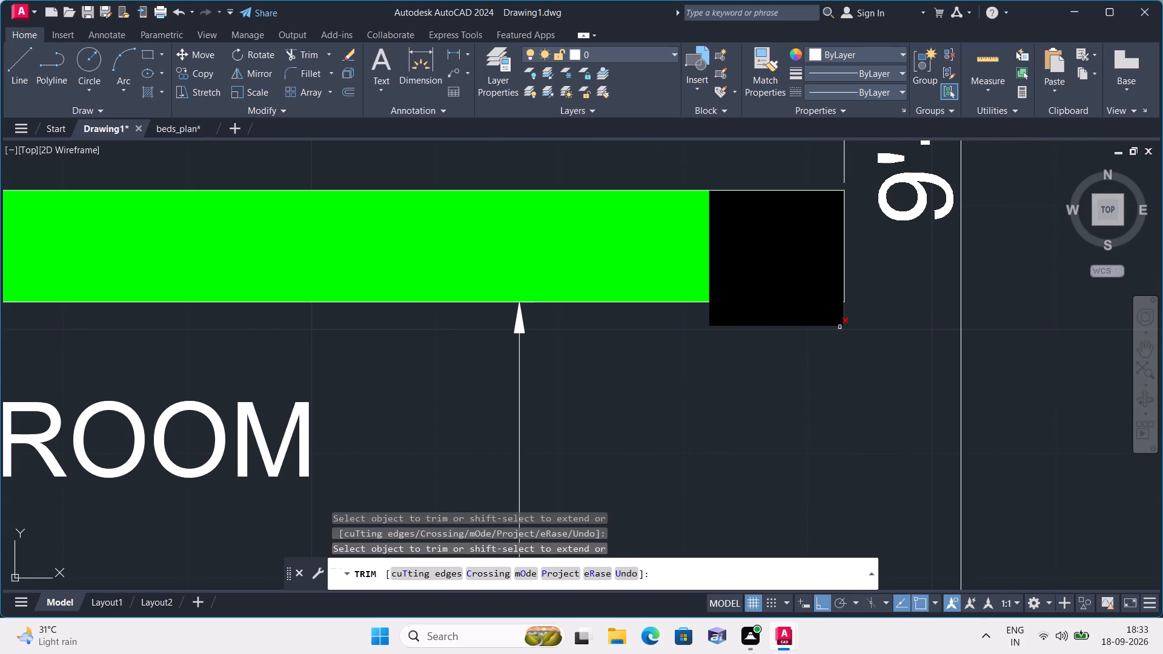
pyautogui.click(839, 328)
# Trim the lines along the east and north edges of the black column at the south bedroom's north-east corner.
pyautogui.moveTo(869, 294); pyautogui.dragTo(905, 412, button='middle')
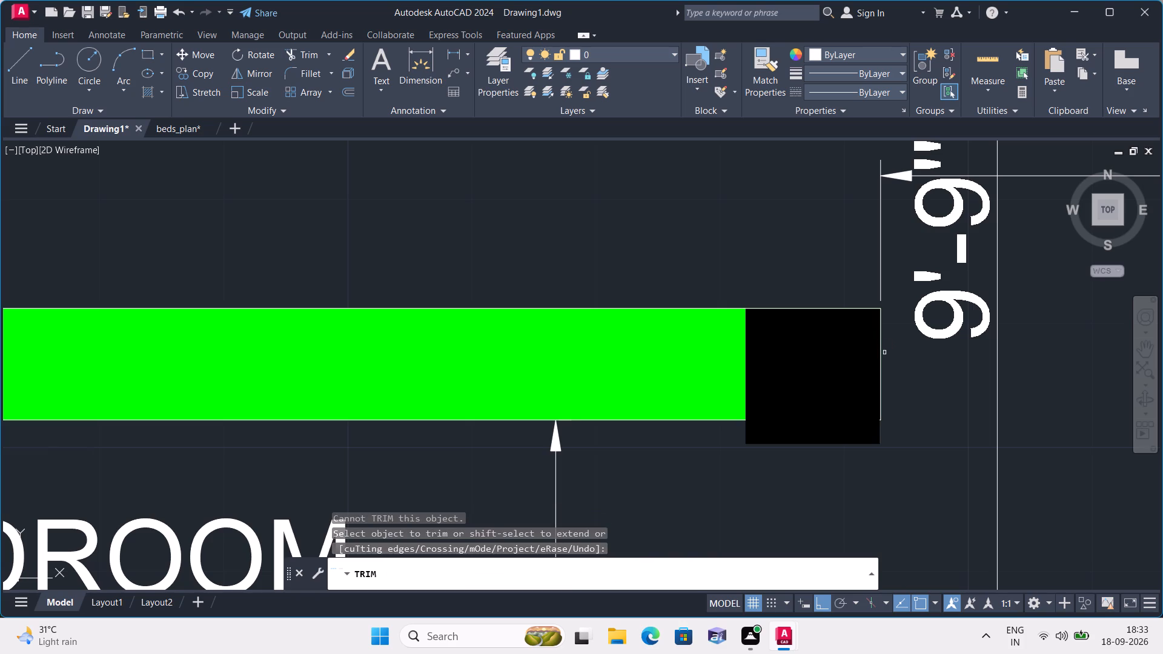
pyautogui.click(880, 342)
pyautogui.click(880, 419)
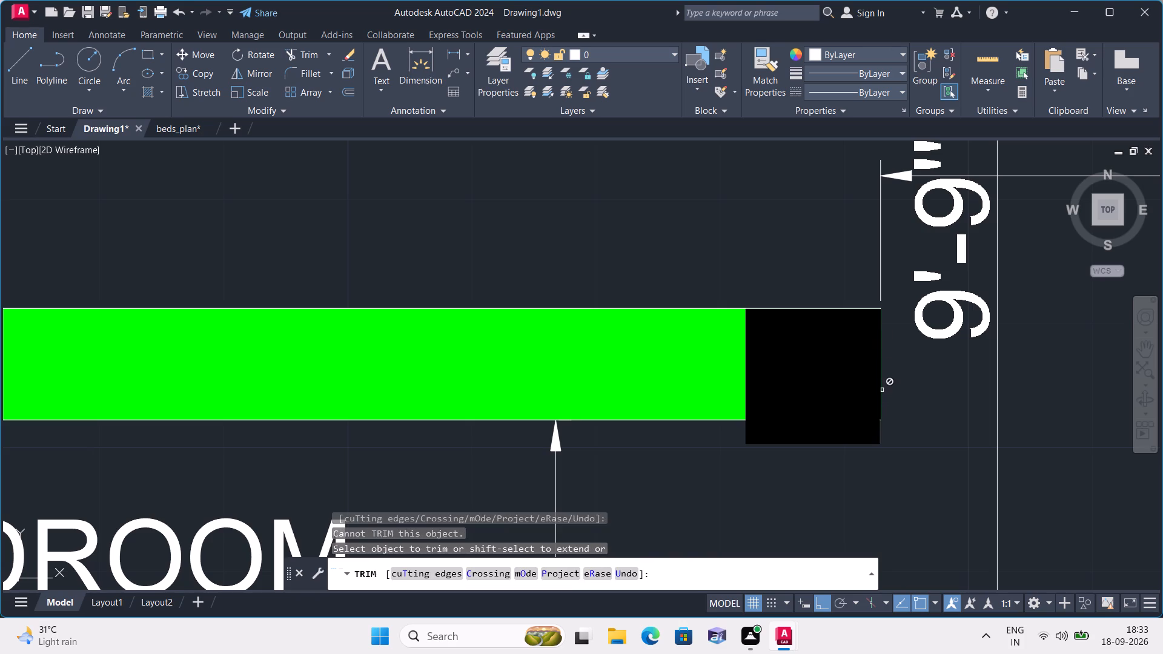
pyautogui.scroll(2, 880, 422)
pyautogui.click(876, 417)
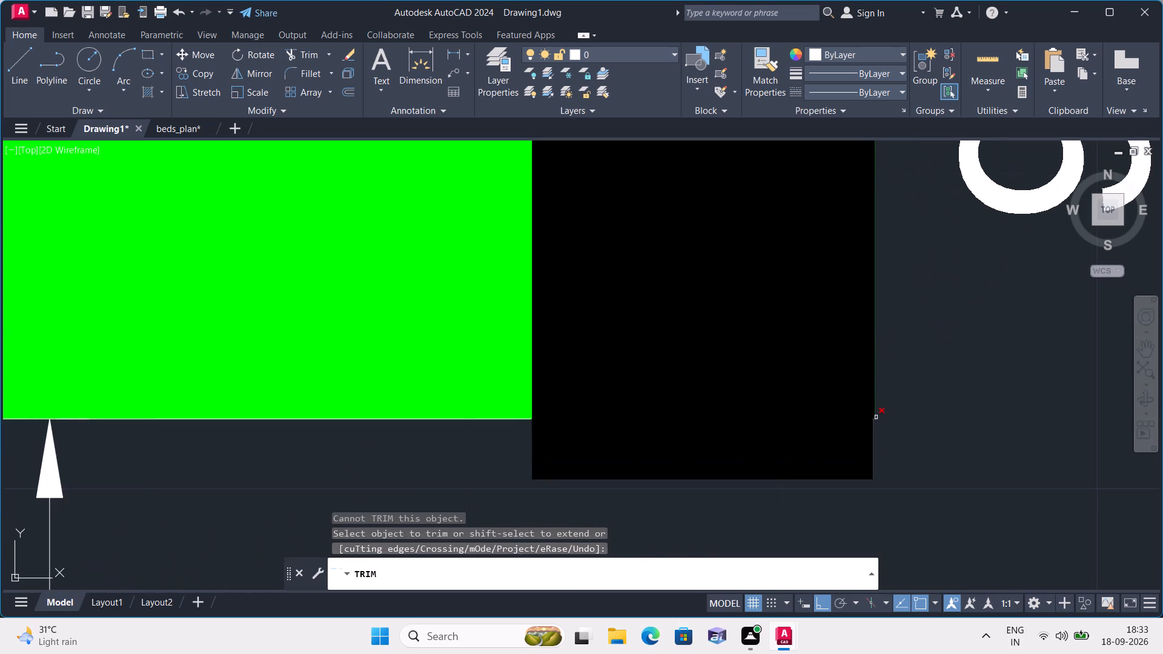
pyautogui.moveTo(929, 403); pyautogui.dragTo(978, 509, button='middle')
pyautogui.scroll(-2, 978, 509)
pyautogui.scroll(2, 910, 391)
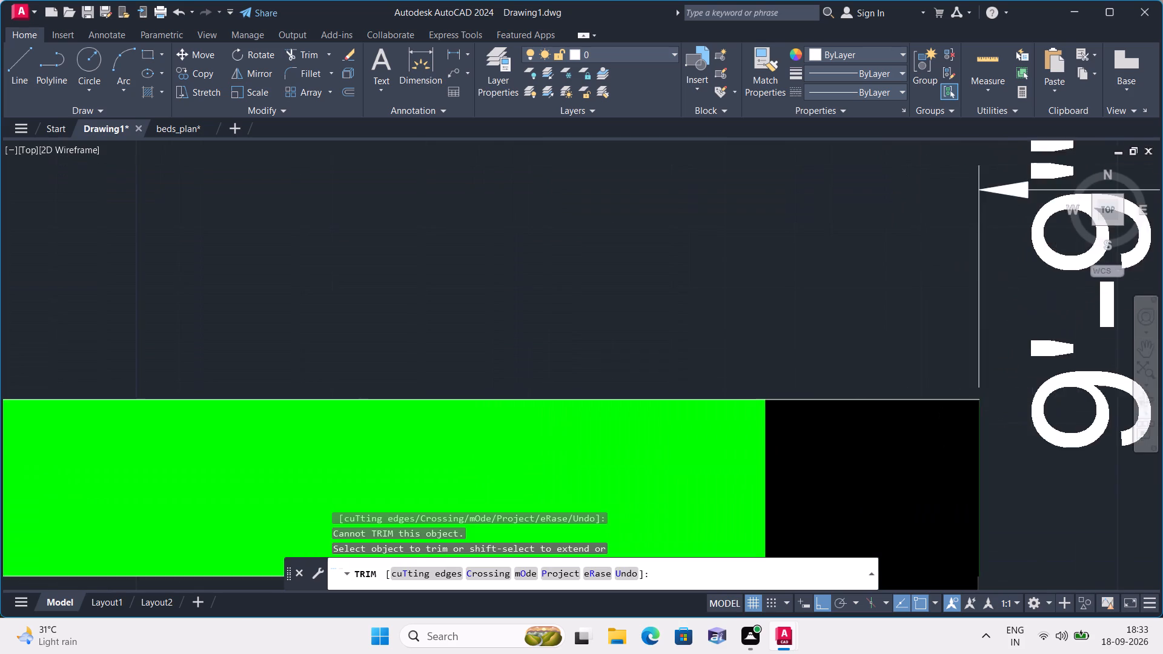
pyautogui.click(912, 404)
pyautogui.scroll(-2, 763, 326)
pyautogui.press('space')
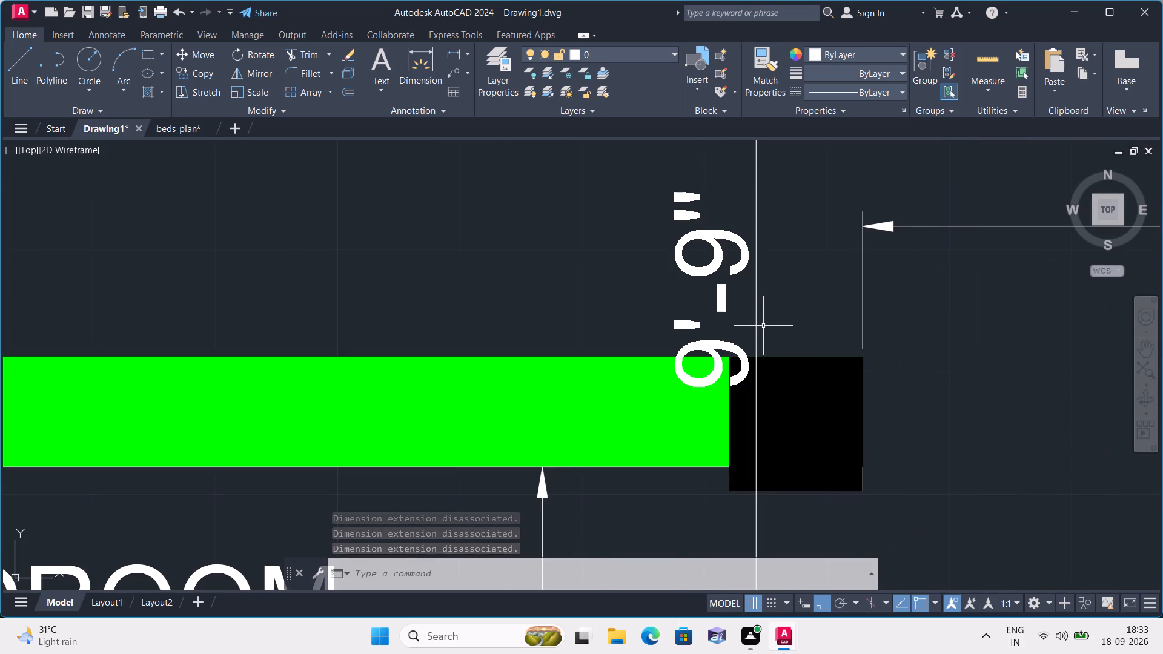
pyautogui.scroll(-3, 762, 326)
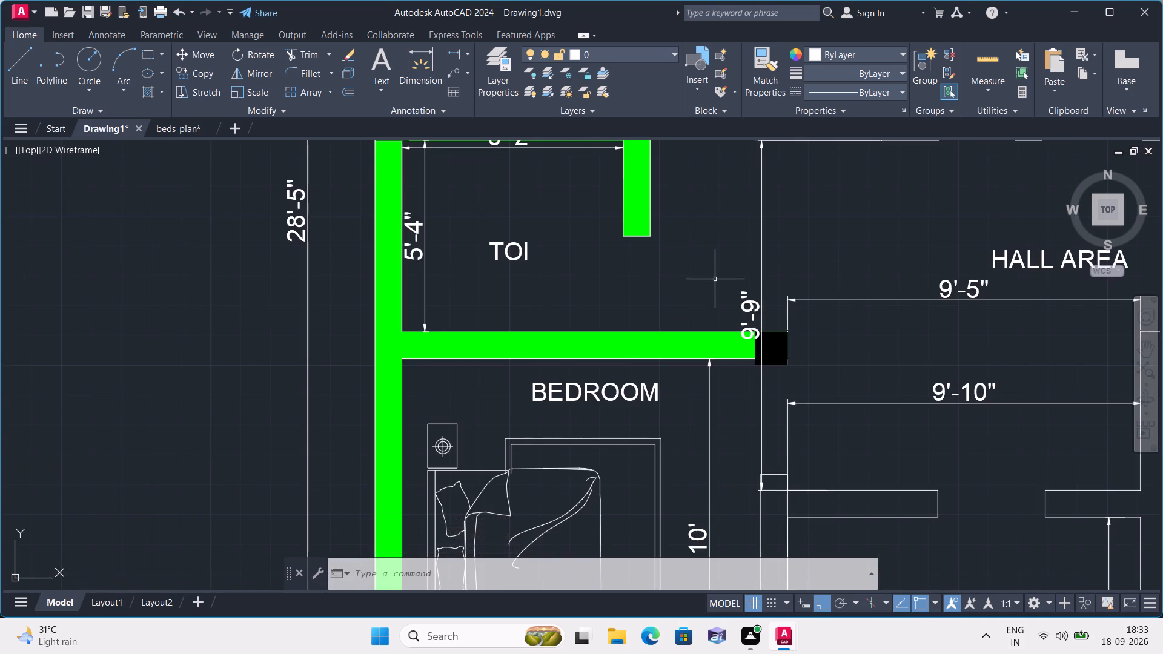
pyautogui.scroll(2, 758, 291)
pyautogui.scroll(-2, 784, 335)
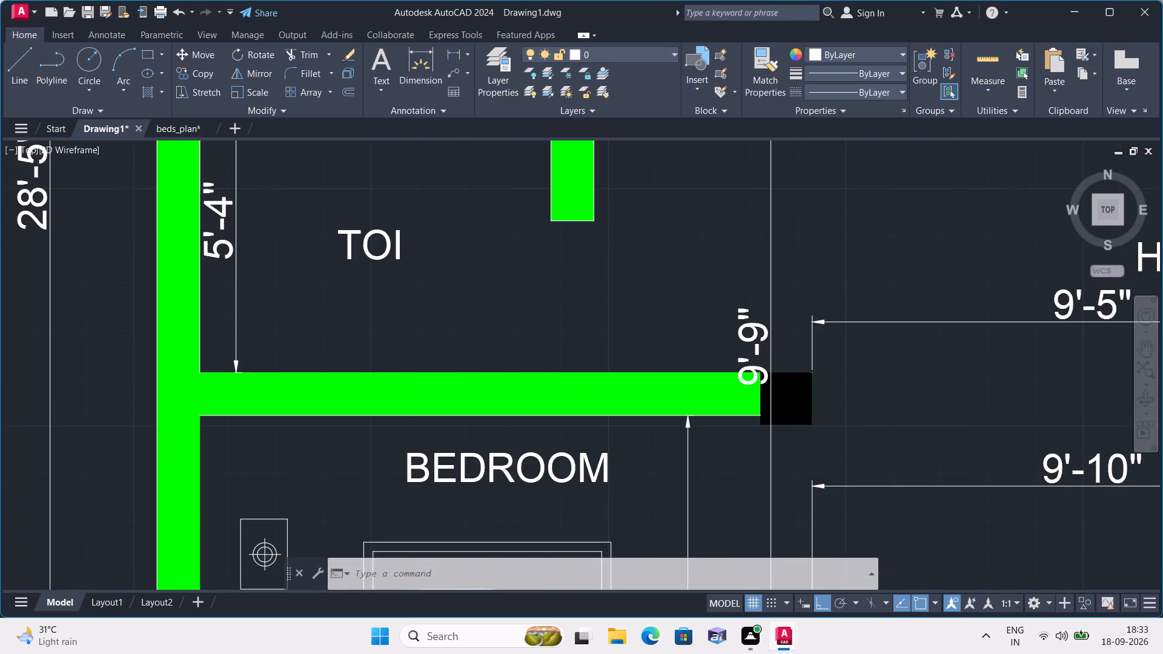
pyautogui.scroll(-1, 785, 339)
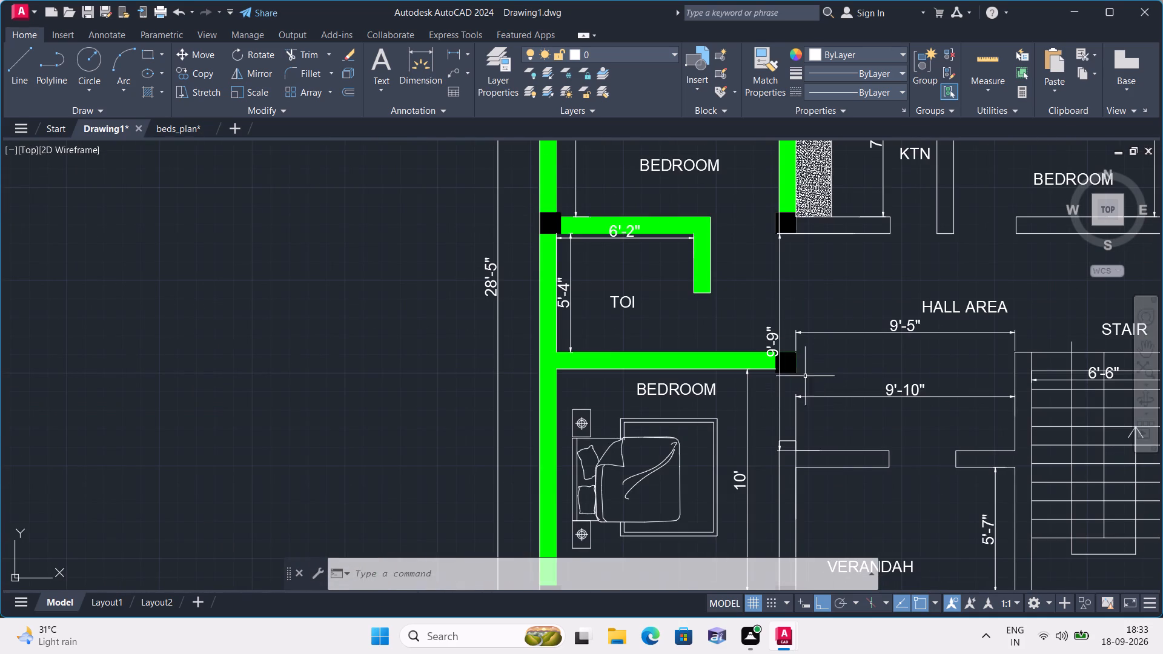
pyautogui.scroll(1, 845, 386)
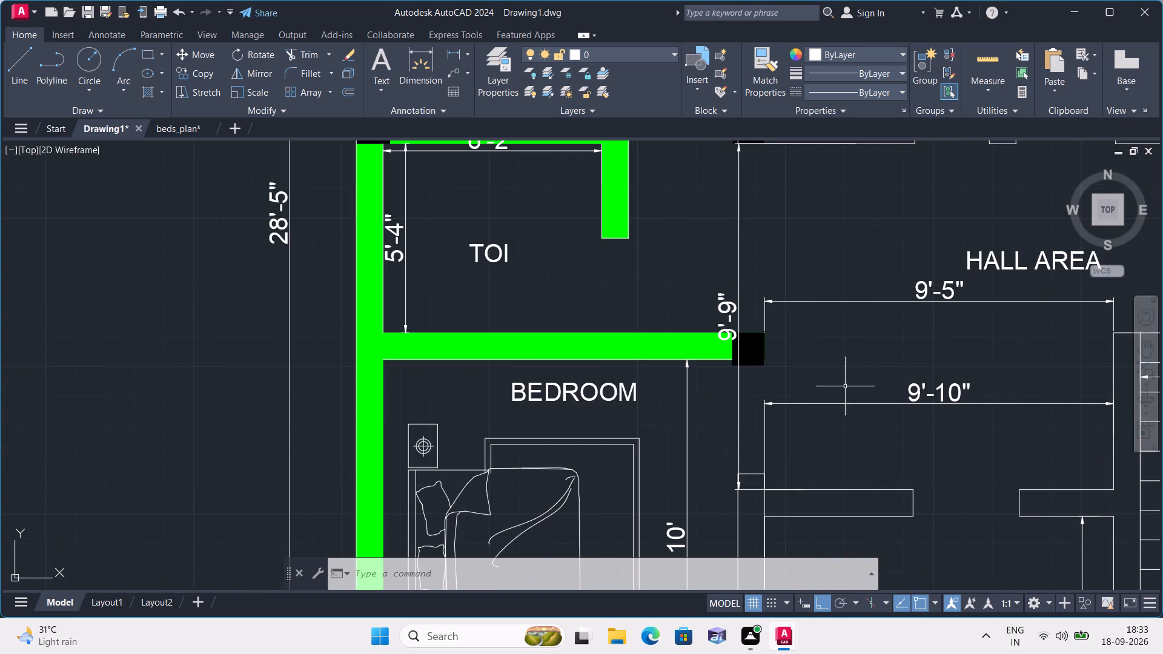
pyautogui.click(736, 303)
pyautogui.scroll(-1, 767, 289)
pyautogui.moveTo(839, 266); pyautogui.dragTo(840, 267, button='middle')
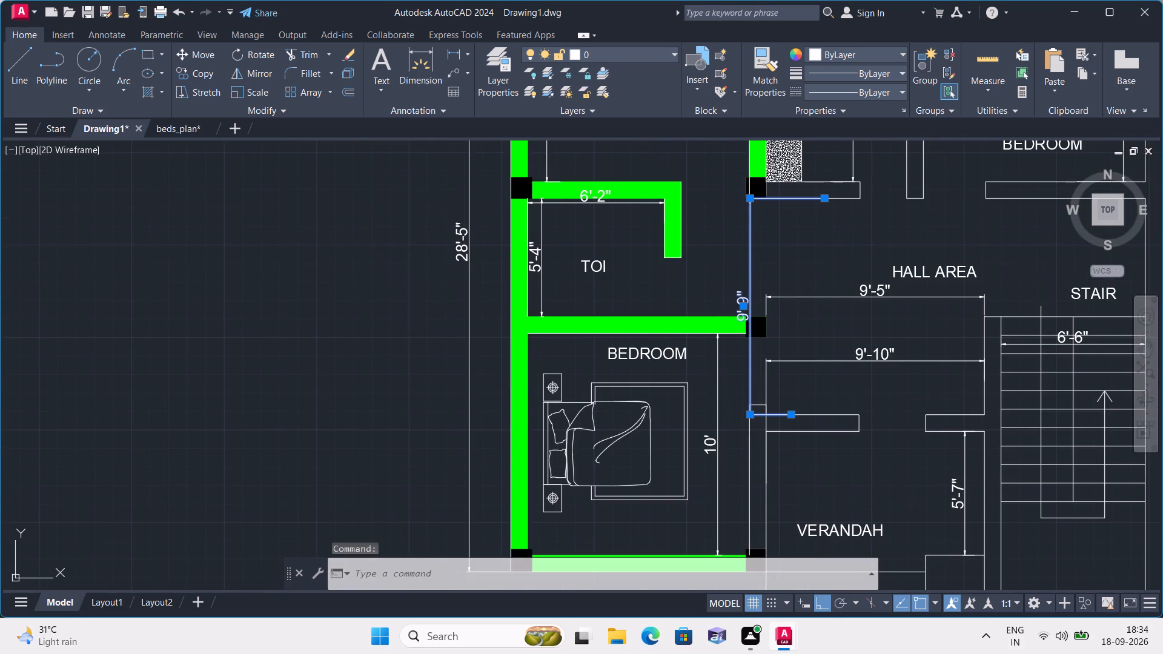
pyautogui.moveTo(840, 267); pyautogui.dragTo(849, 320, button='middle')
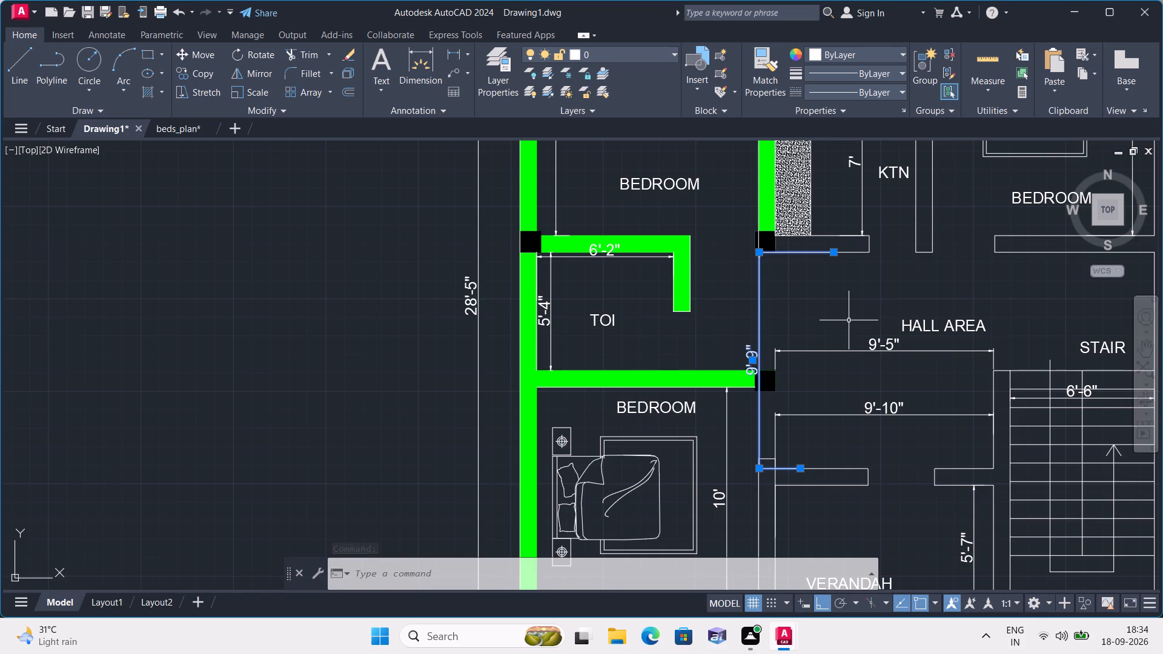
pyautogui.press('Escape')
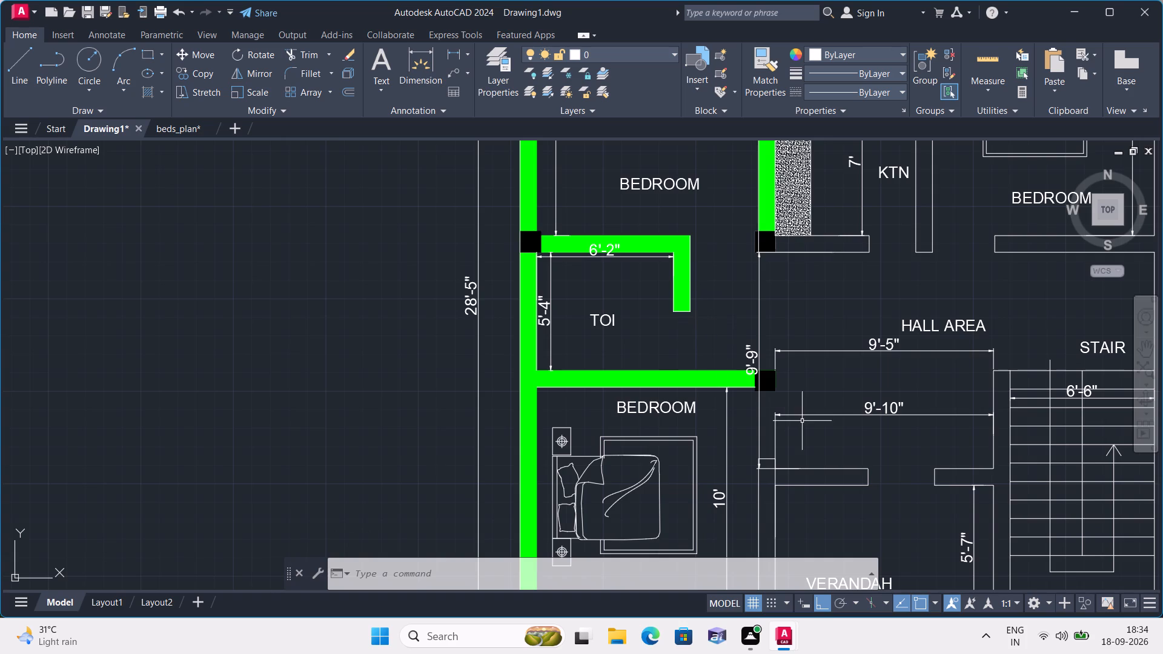
# Trim the outline along the south and west edges of the black column at the kitchen's south-west corner.
pyautogui.moveTo(801, 421); pyautogui.dragTo(780, 280, button='middle')
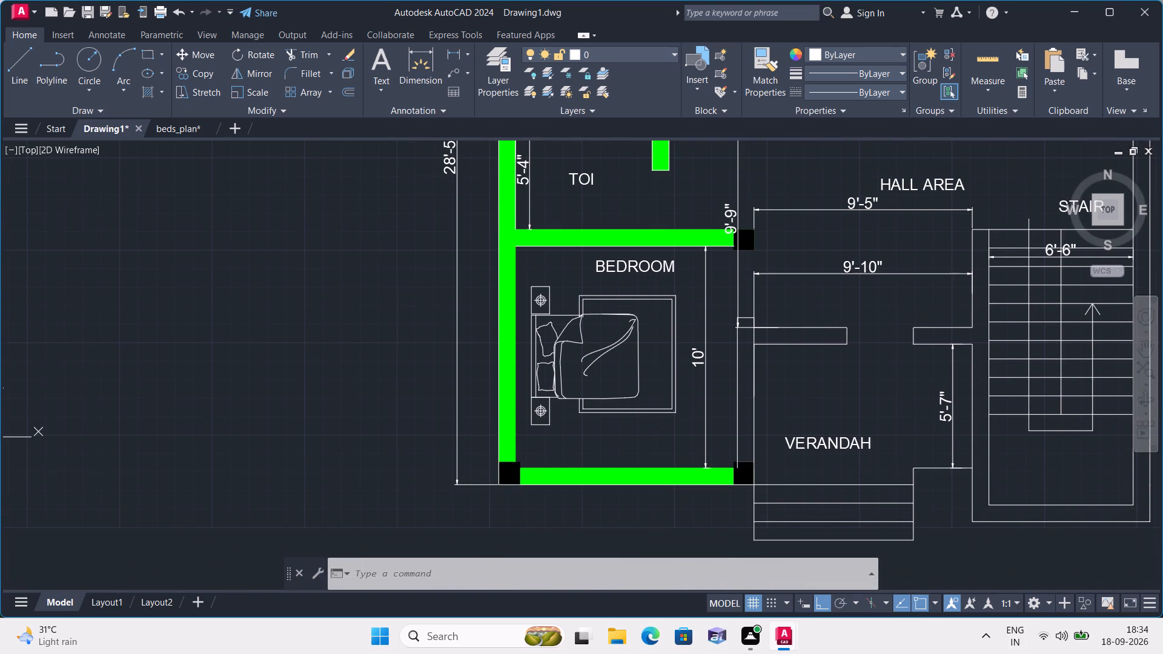
pyautogui.moveTo(781, 272); pyautogui.dragTo(799, 489, button='middle')
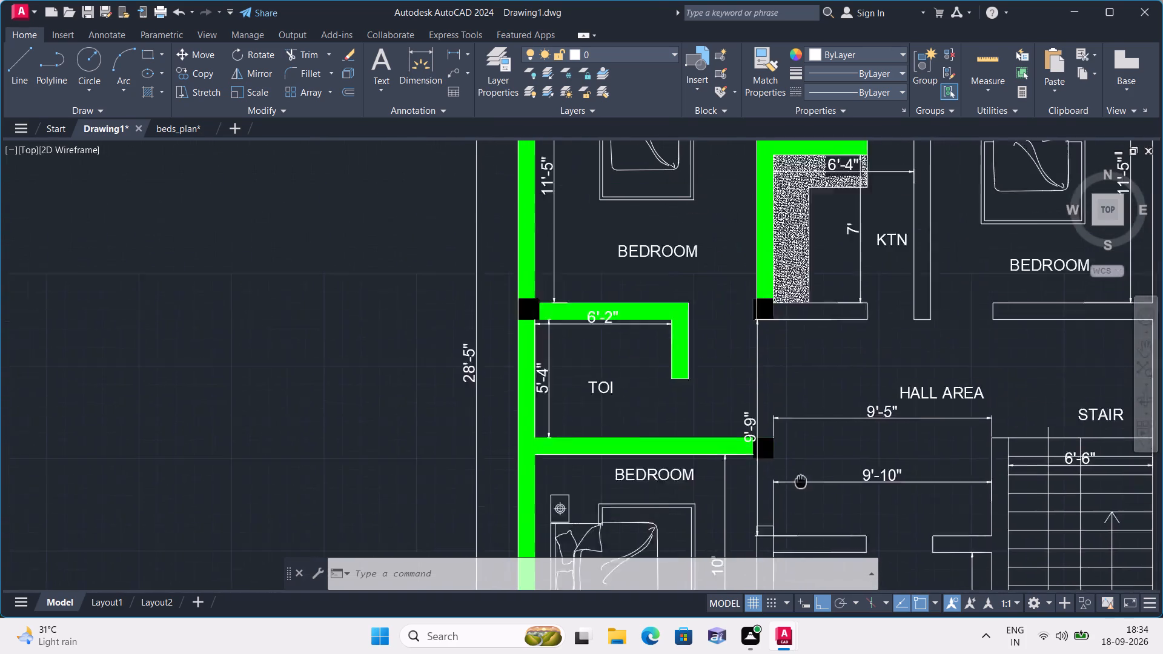
pyautogui.moveTo(799, 489); pyautogui.dragTo(784, 535, button='middle')
pyautogui.scroll(1, 757, 403)
pyautogui.moveTo(757, 403); pyautogui.dragTo(780, 529, button='middle')
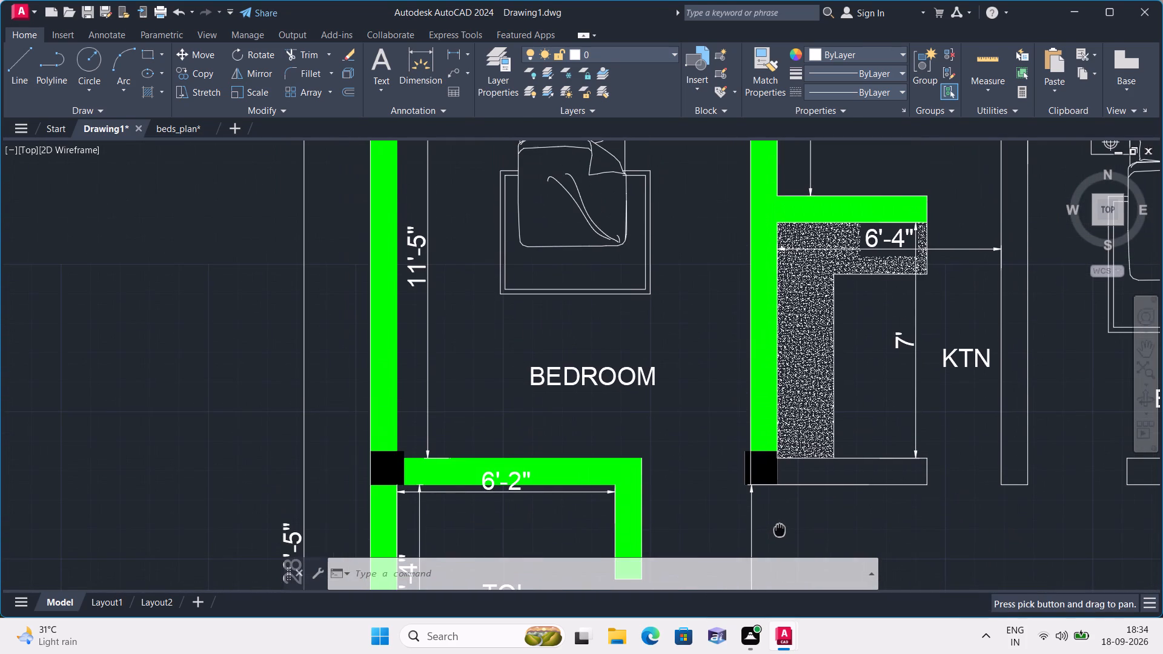
pyautogui.press('space')
pyautogui.scroll(3, 777, 510)
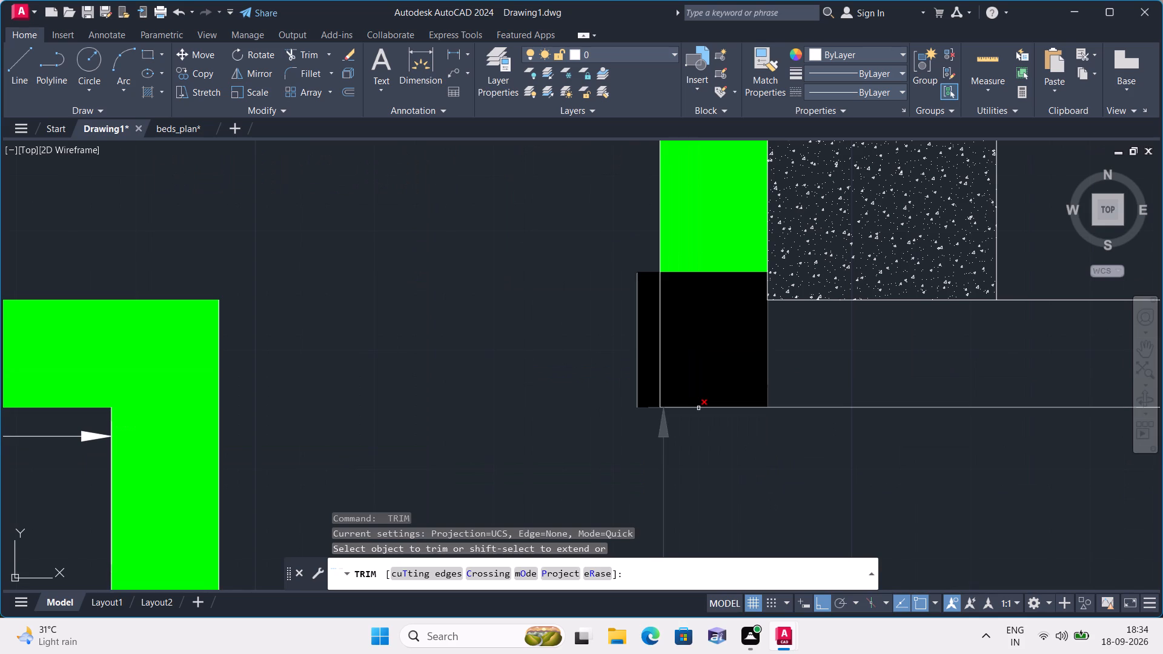
pyautogui.click(698, 408)
pyautogui.scroll(-1, 652, 412)
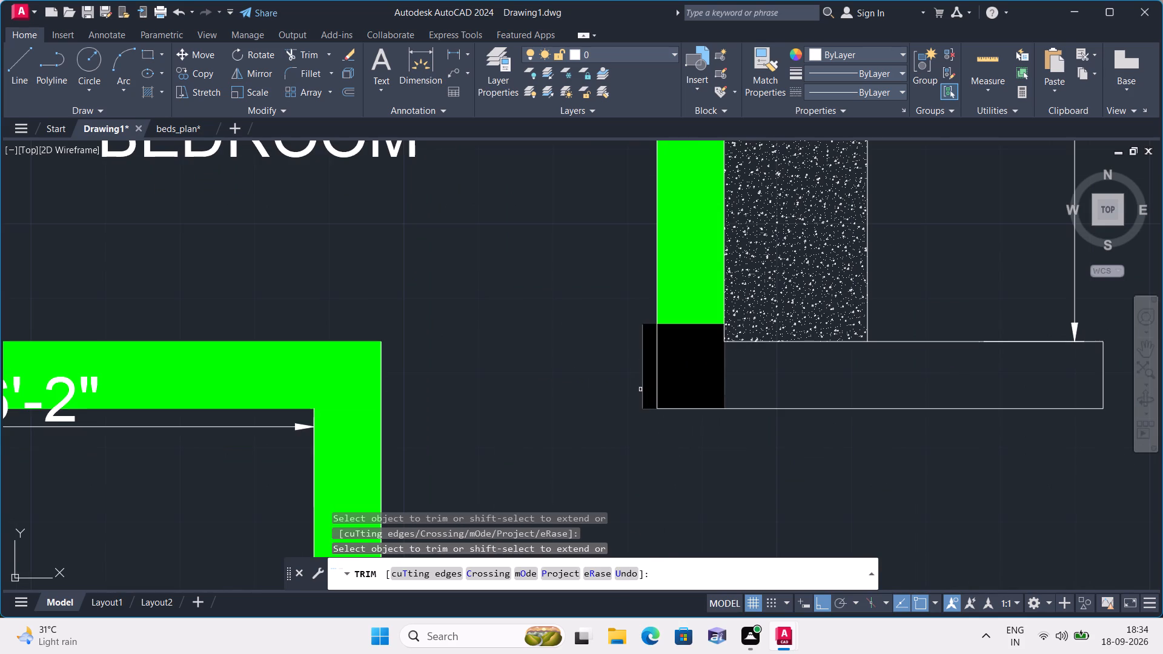
pyautogui.click(640, 389)
pyautogui.click(643, 380)
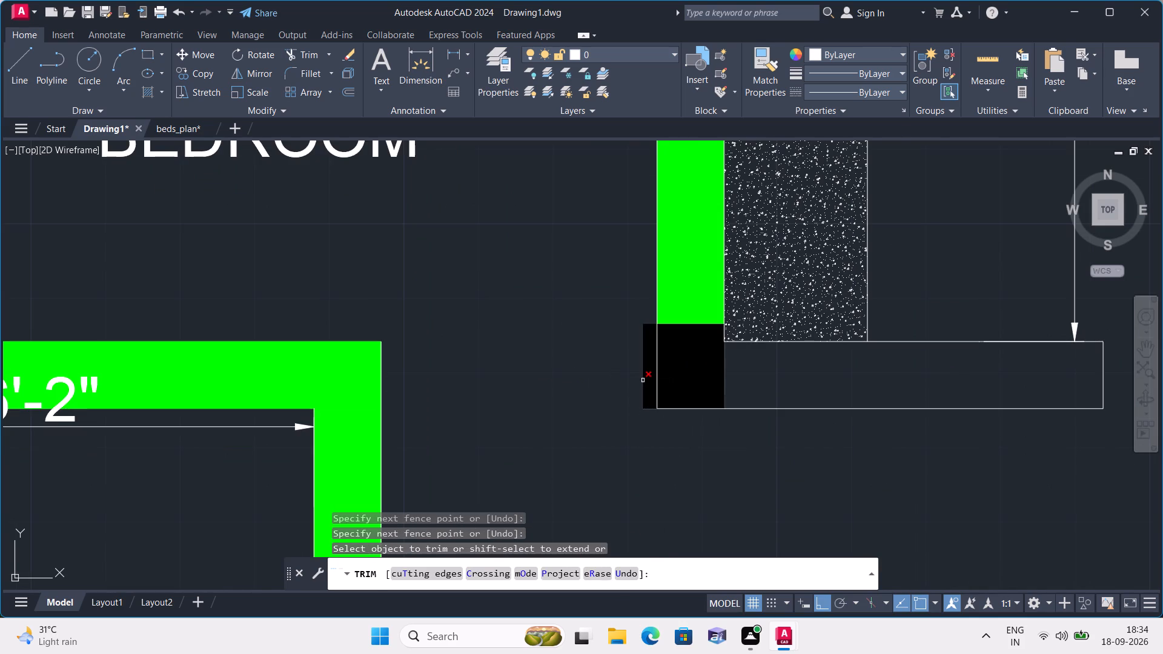
# Trim the wall line crossing the kitchen's south-west corner column and the leftover lines along its west, north and south edges.
pyautogui.scroll(1, 643, 380)
pyautogui.scroll(2, 643, 299)
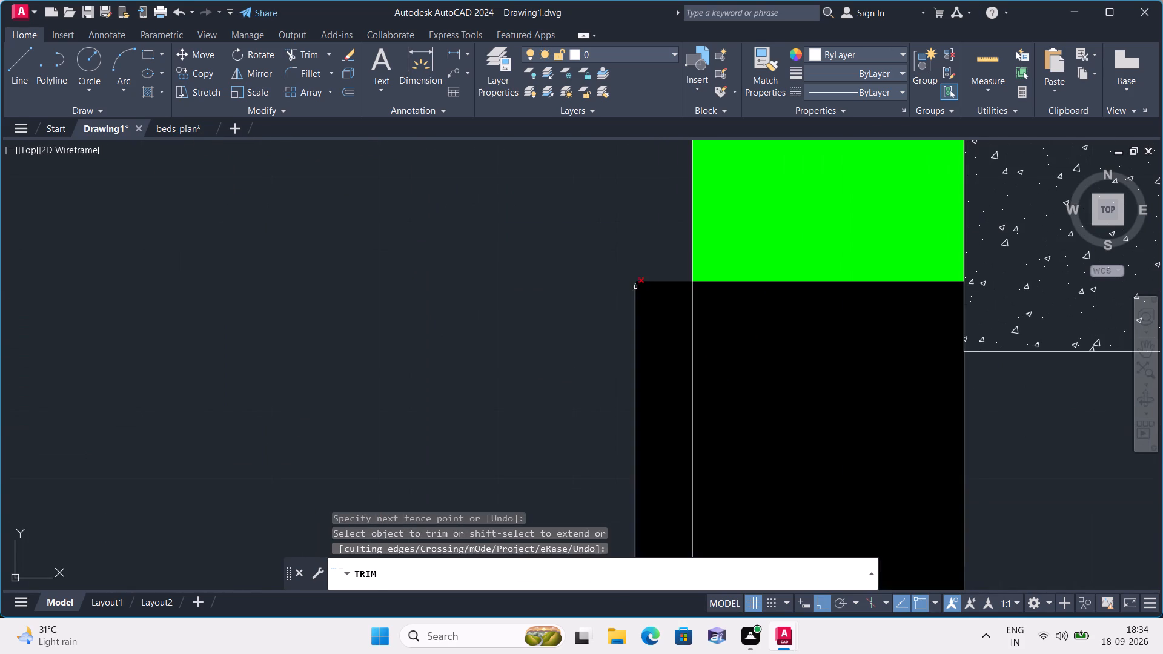
pyautogui.click(634, 297)
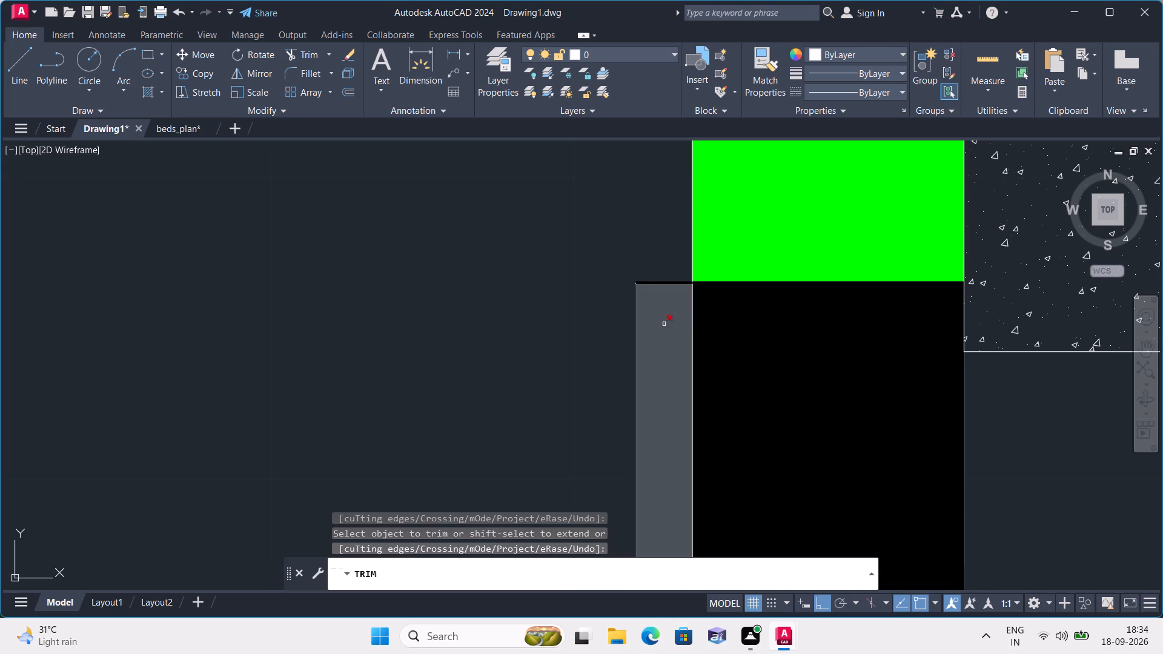
pyautogui.click(691, 332)
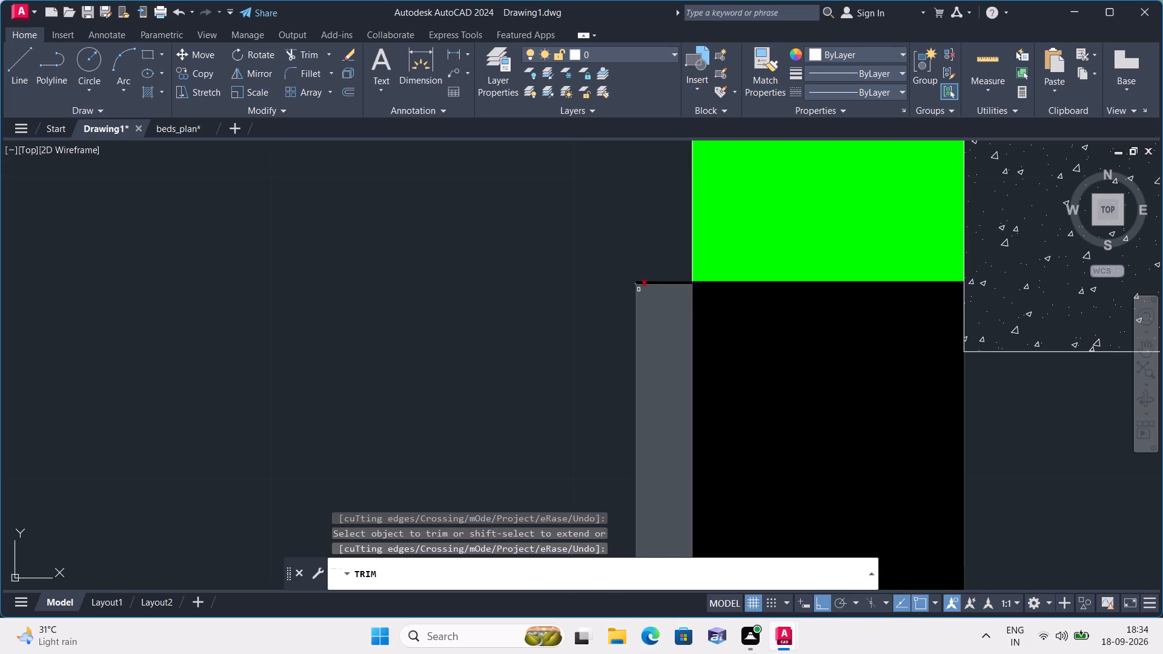
pyautogui.click(634, 284)
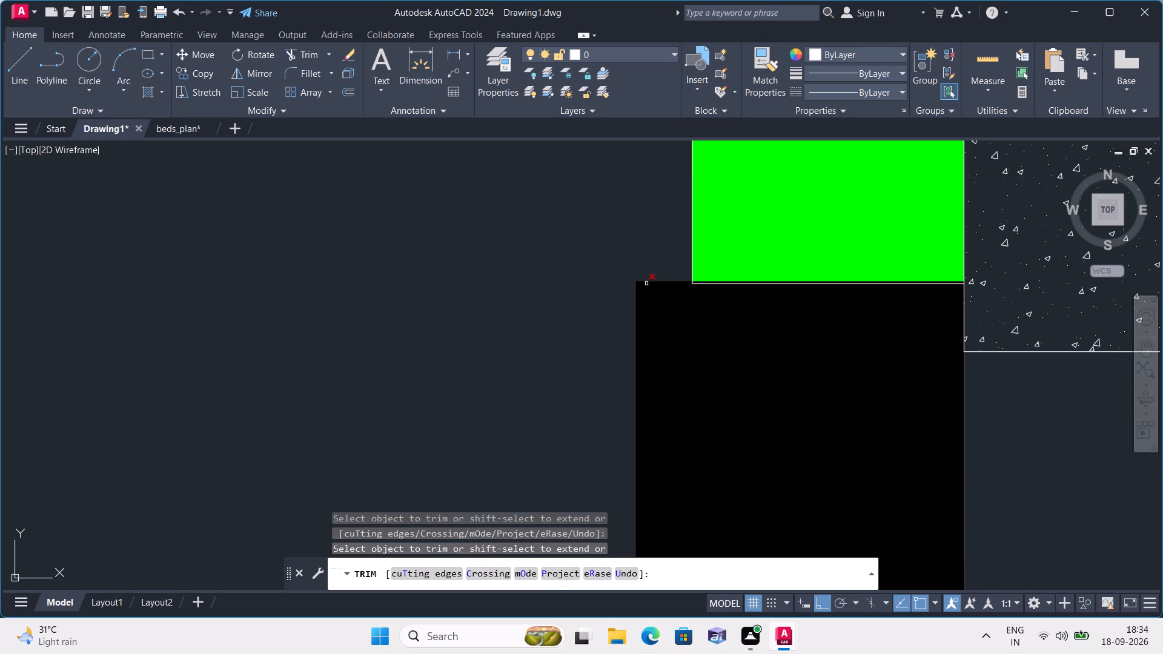
pyautogui.click(640, 283)
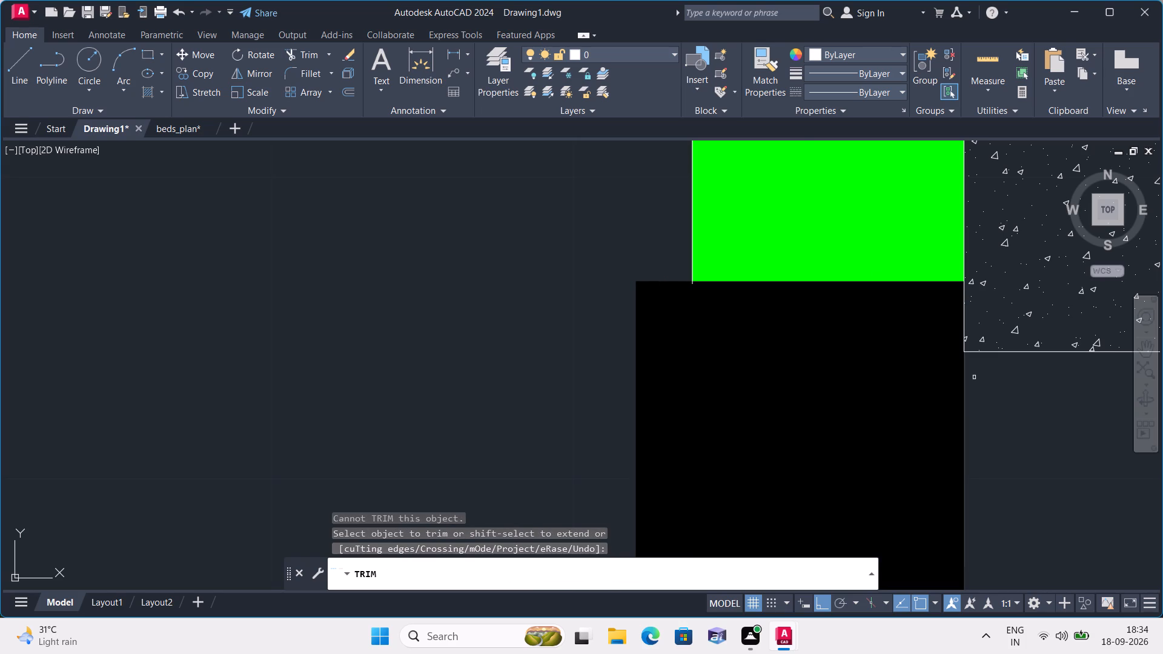
pyautogui.scroll(-1, 1021, 492)
pyautogui.moveTo(949, 426); pyautogui.dragTo(924, 354, button='middle')
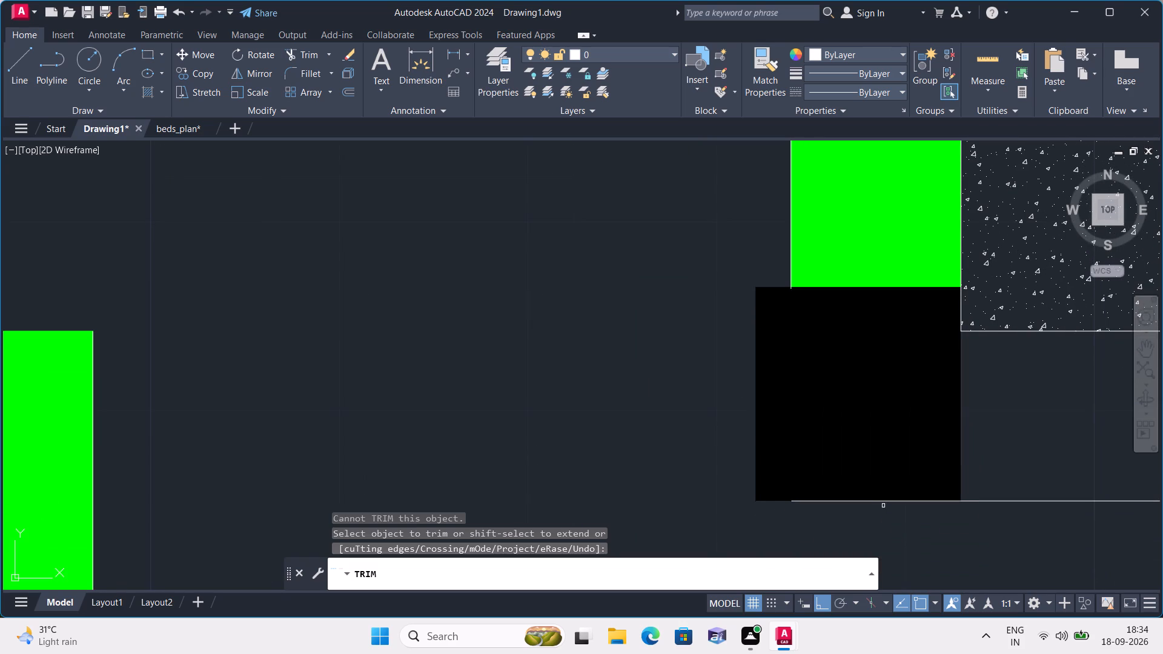
pyautogui.click(885, 502)
pyautogui.scroll(-1, 678, 437)
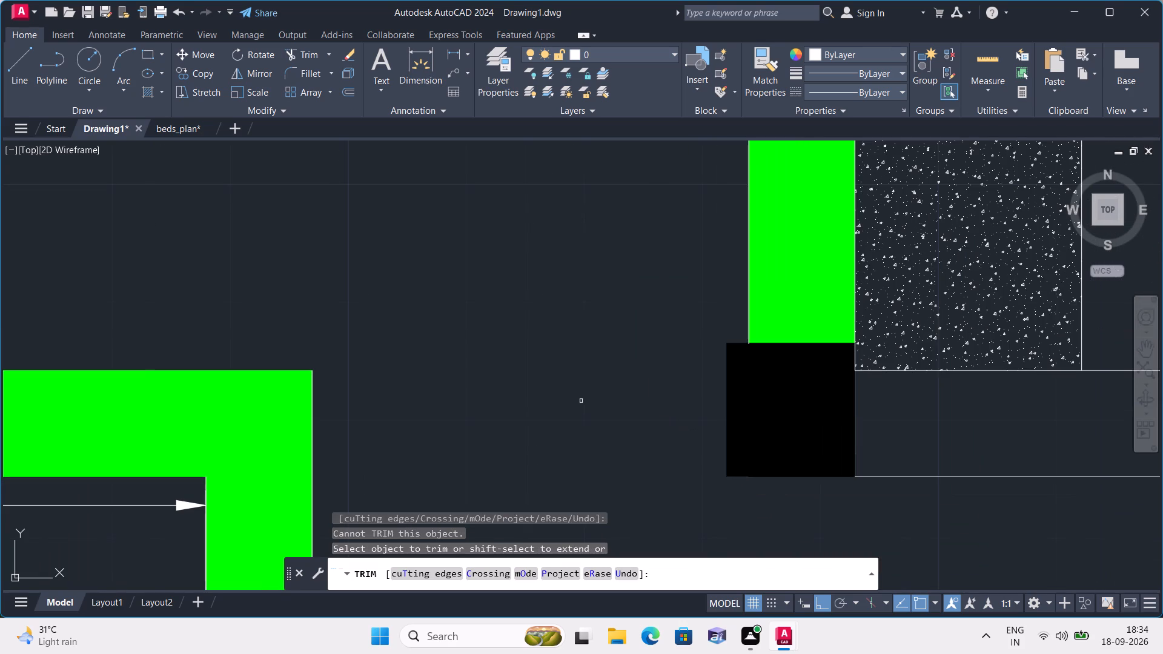
# Trim the leftover line along the east edge of the black column at the kitchen's south-west corner.
pyautogui.scroll(1, 846, 360)
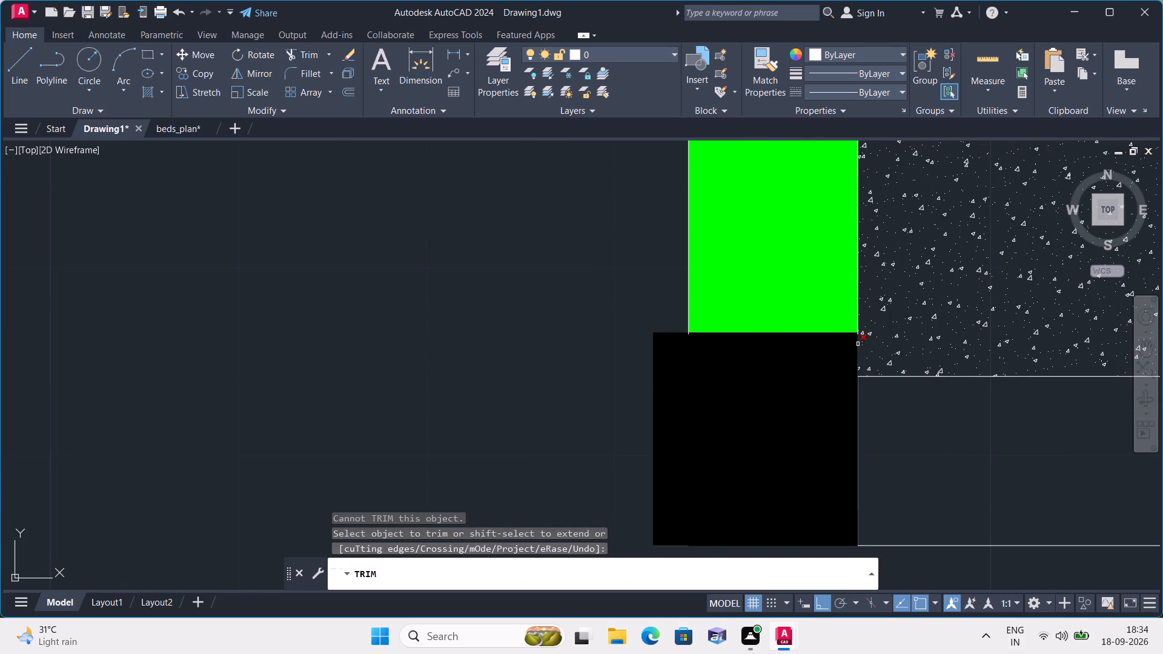
pyautogui.click(858, 344)
# Trim the exposed west and south edges and the crossing wall line at the black column in the north-west bedroom's north-east corner.
pyautogui.scroll(-2, 591, 358)
pyautogui.scroll(-1, 526, 343)
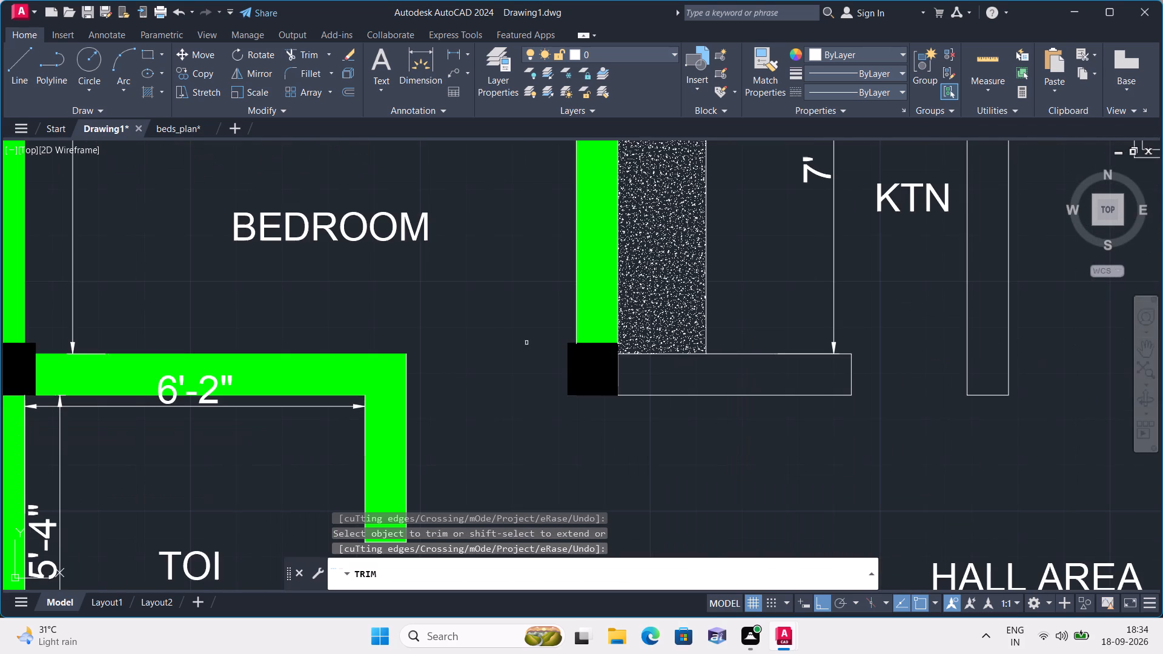
pyautogui.moveTo(526, 342); pyautogui.dragTo(530, 496, button='middle')
pyautogui.scroll(-1, 530, 496)
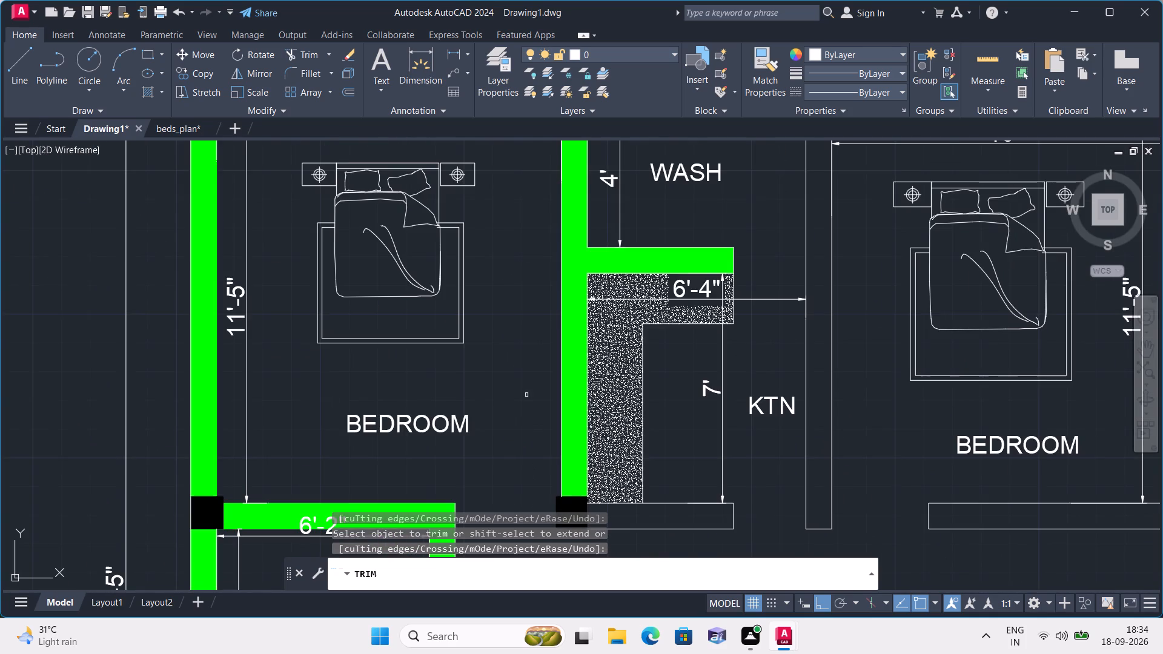
pyautogui.moveTo(530, 398); pyautogui.dragTo(540, 653, button='middle')
pyautogui.scroll(3, 567, 424)
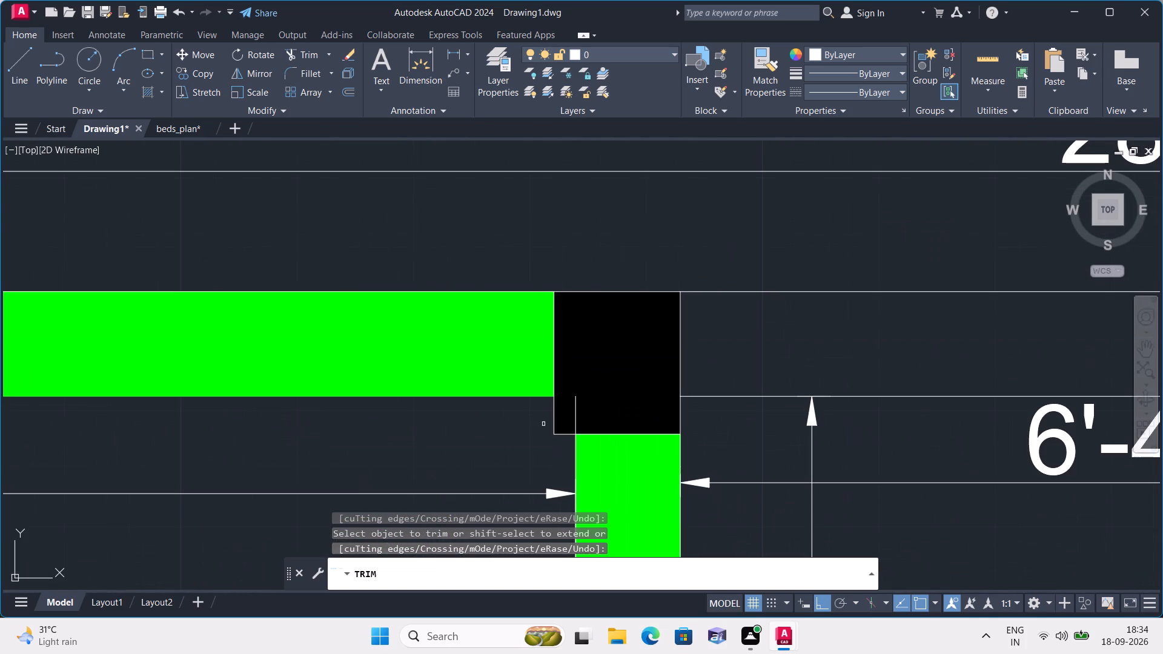
pyautogui.click(554, 419)
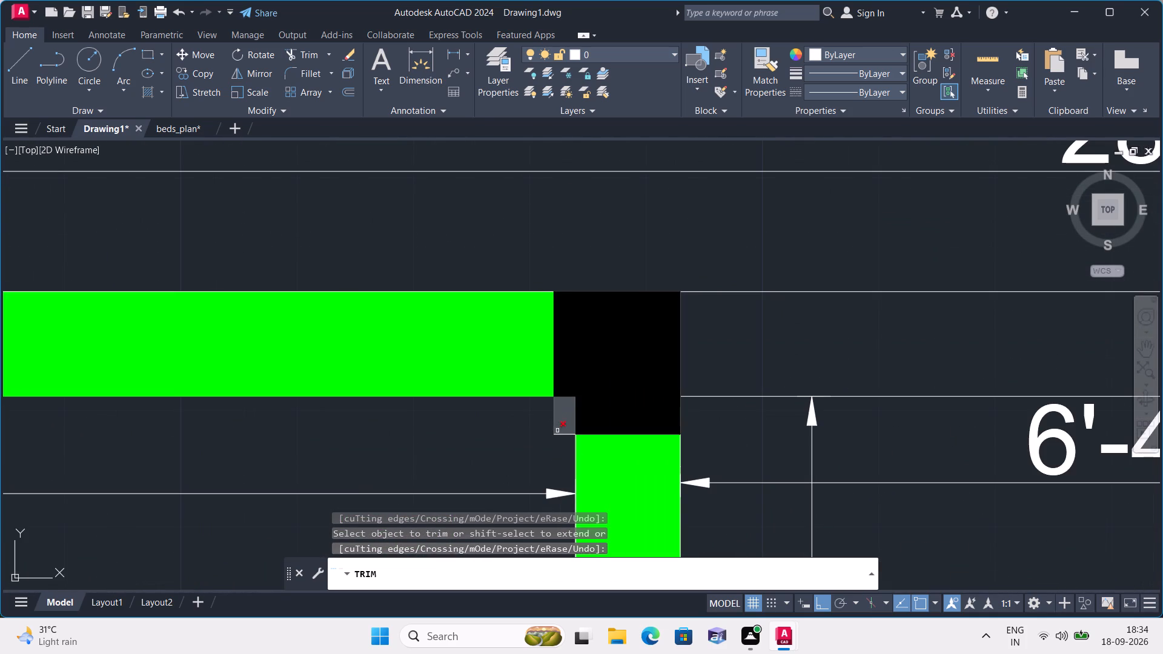
pyautogui.click(558, 433)
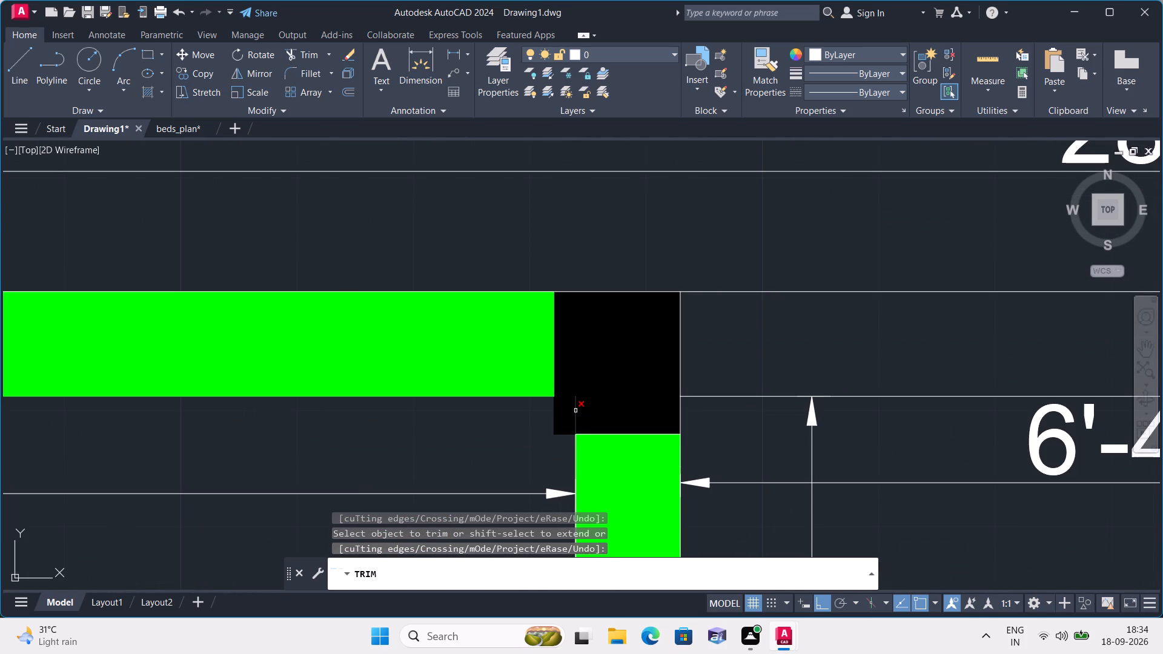
pyautogui.click(575, 411)
pyautogui.scroll(1, 541, 301)
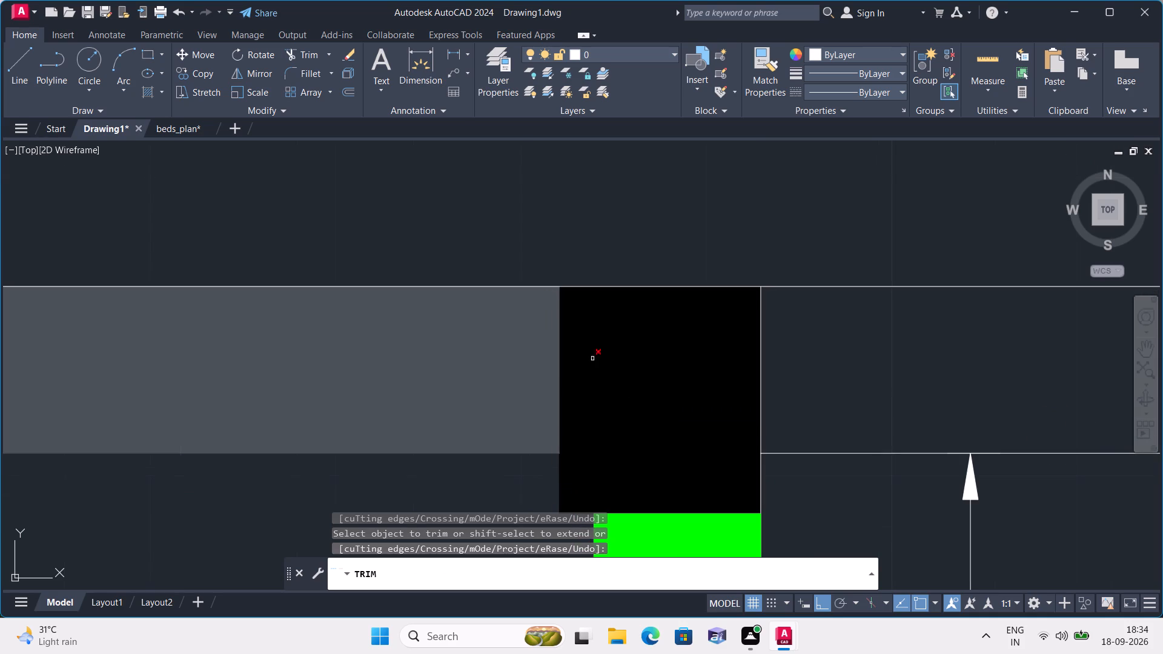
pyautogui.scroll(-2, 764, 500)
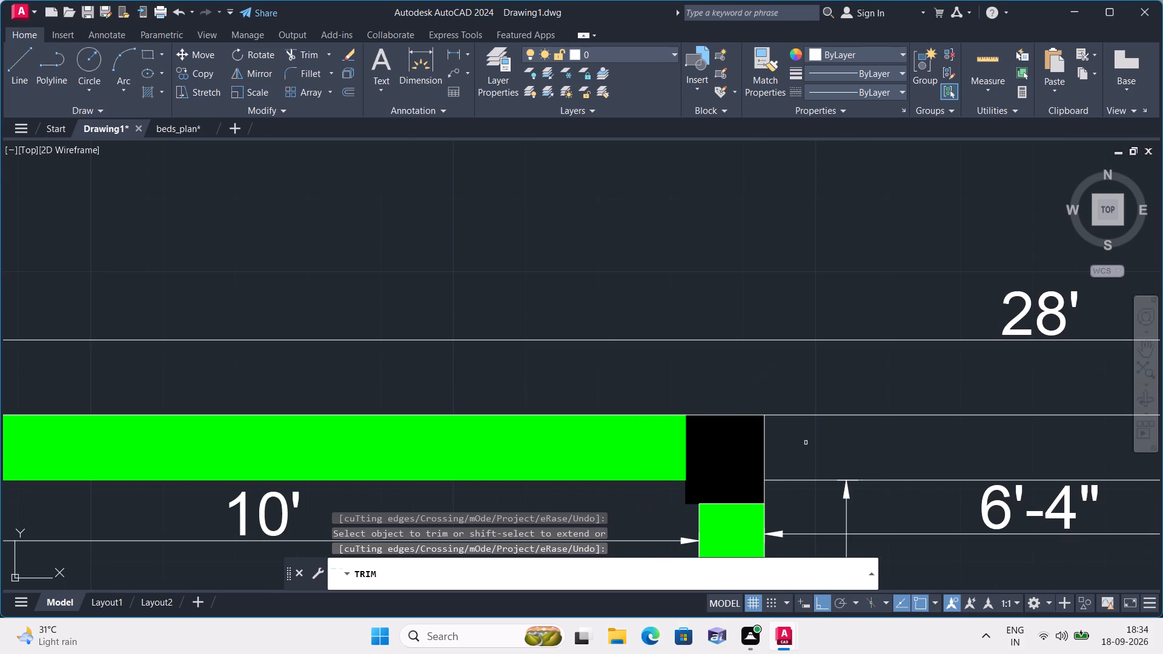
pyautogui.press('space')
# Examine the black columns and green walls from the north-west bedroom down to the south bedroom for leftover lines.
pyautogui.scroll(-1, 806, 443)
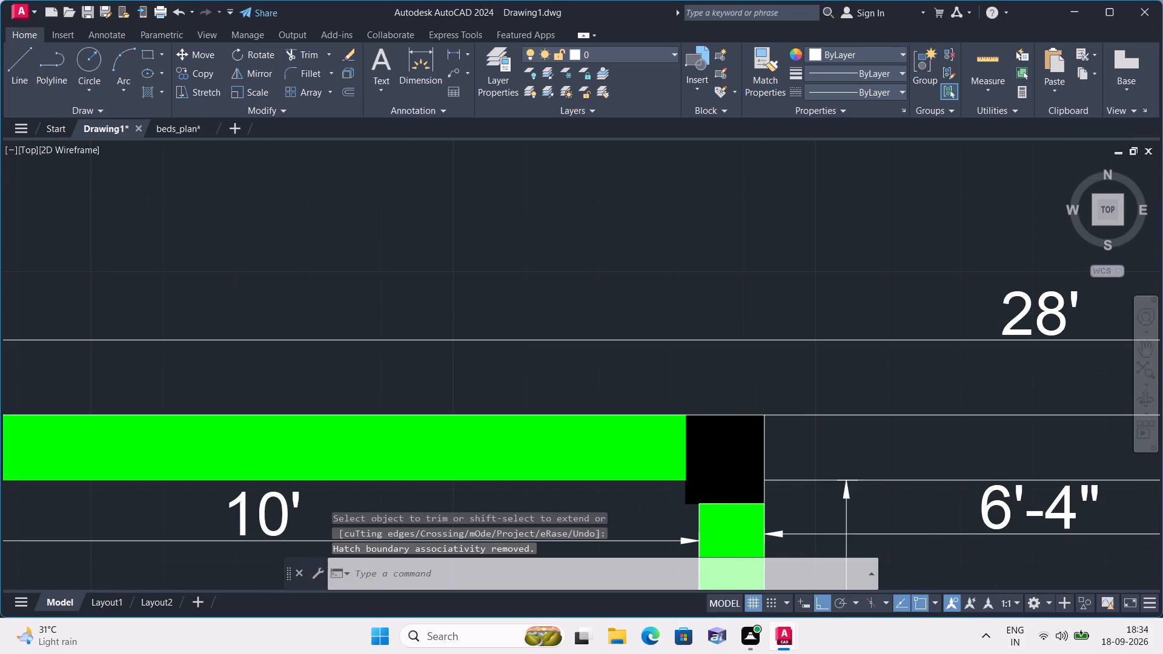
pyautogui.moveTo(806, 443); pyautogui.dragTo(805, 377, button='middle')
pyautogui.scroll(2, 742, 417)
pyautogui.scroll(1, 671, 428)
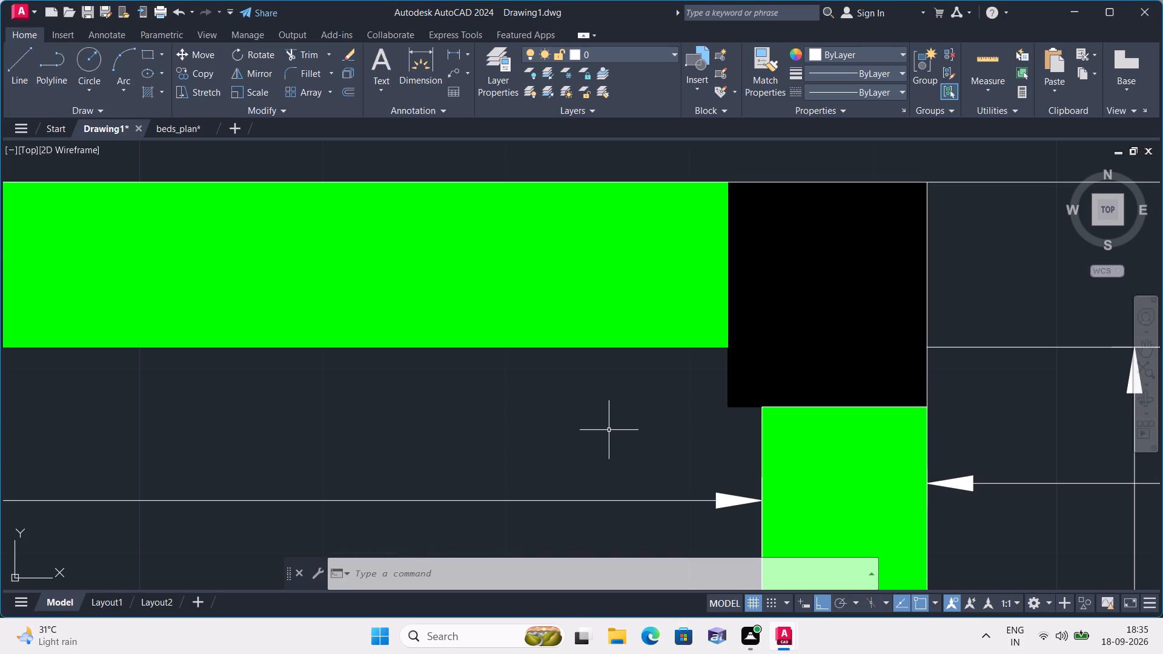
pyautogui.scroll(-2, 609, 430)
pyautogui.scroll(-1, 607, 494)
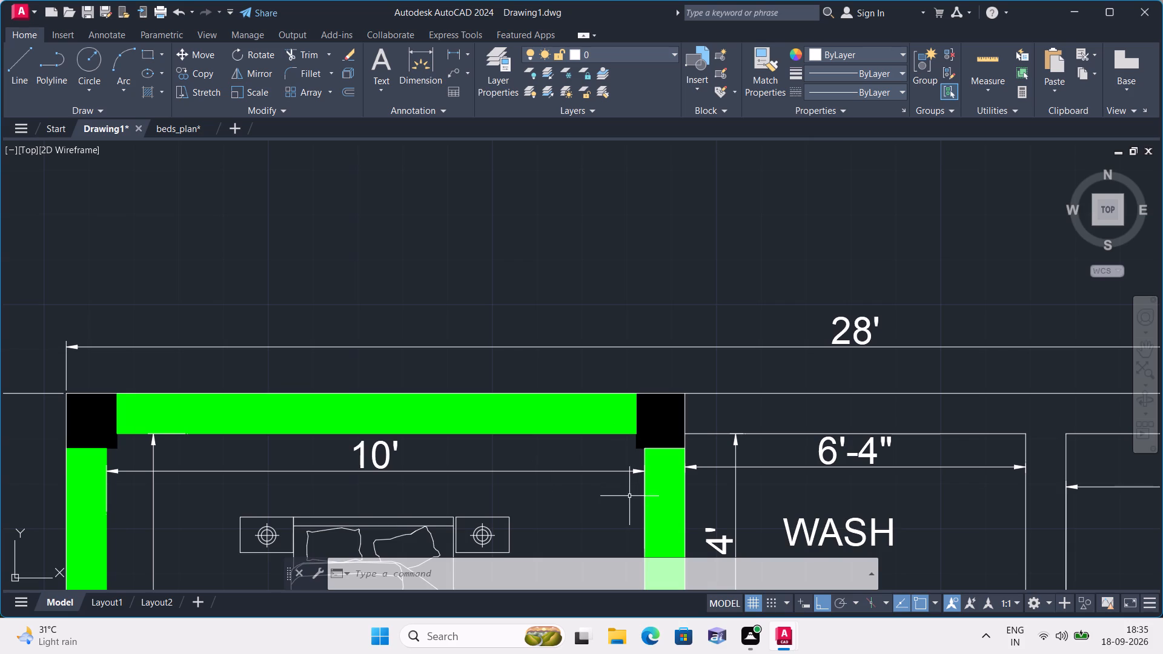
pyautogui.moveTo(625, 496); pyautogui.dragTo(665, 389, button='middle')
pyautogui.scroll(-1, 623, 495)
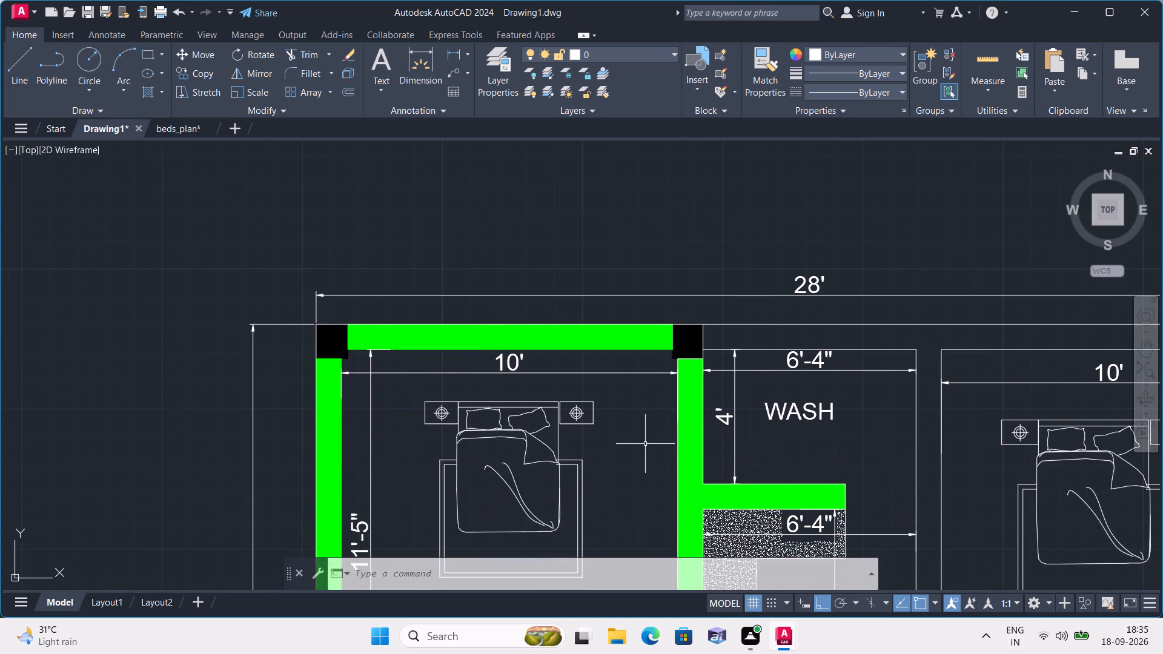
pyautogui.moveTo(645, 447); pyautogui.dragTo(562, 187, button='middle')
pyautogui.scroll(-1, 615, 392)
pyautogui.scroll(1, 549, 356)
pyautogui.moveTo(568, 435); pyautogui.dragTo(586, 326, button='middle')
pyautogui.scroll(-1, 586, 344)
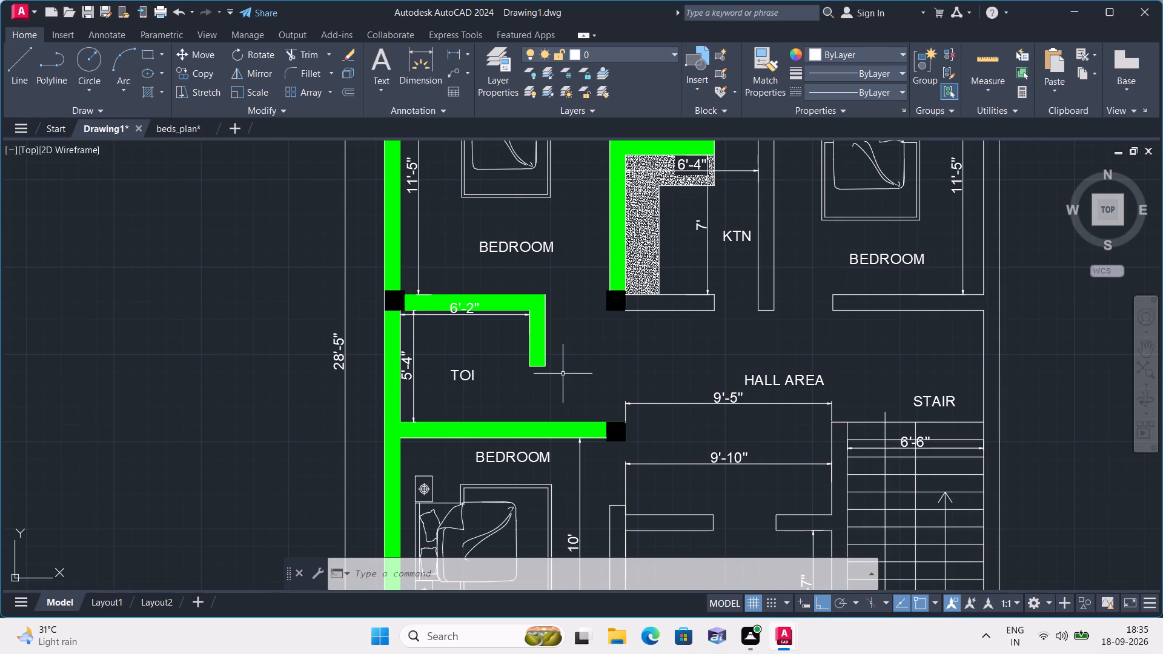
pyautogui.moveTo(563, 373); pyautogui.dragTo(566, 274, button='middle')
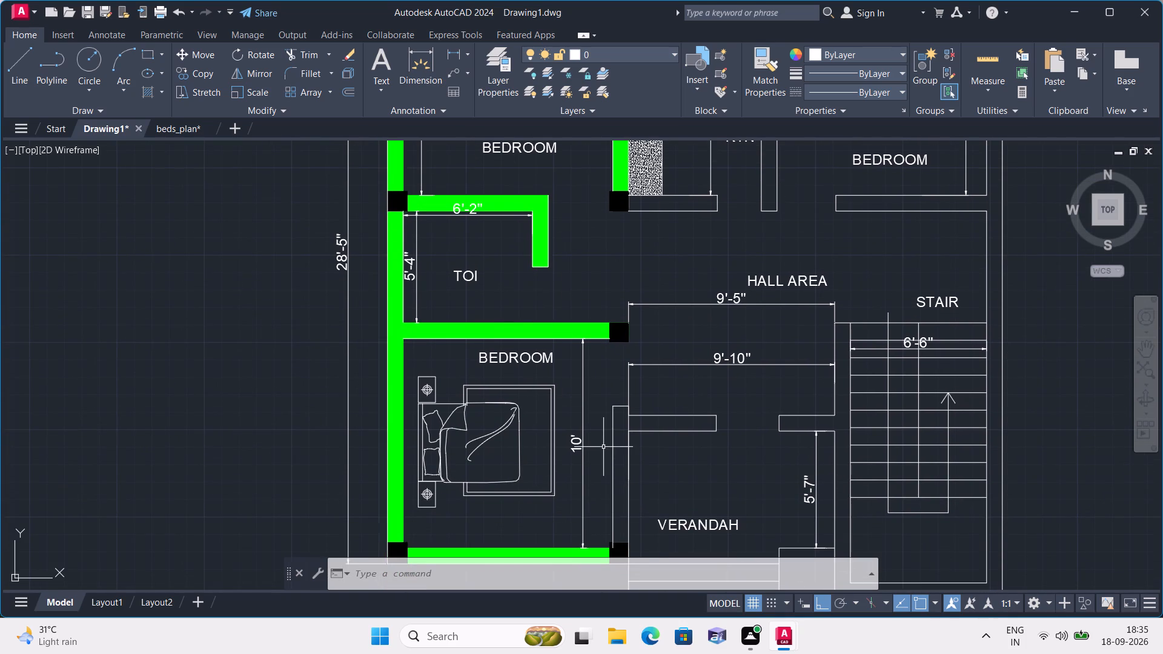
# Add a vertical linear dimension across the hall from the kitchen's lower wall to the verandah's upper wall.
pyautogui.scroll(-1, 603, 448)
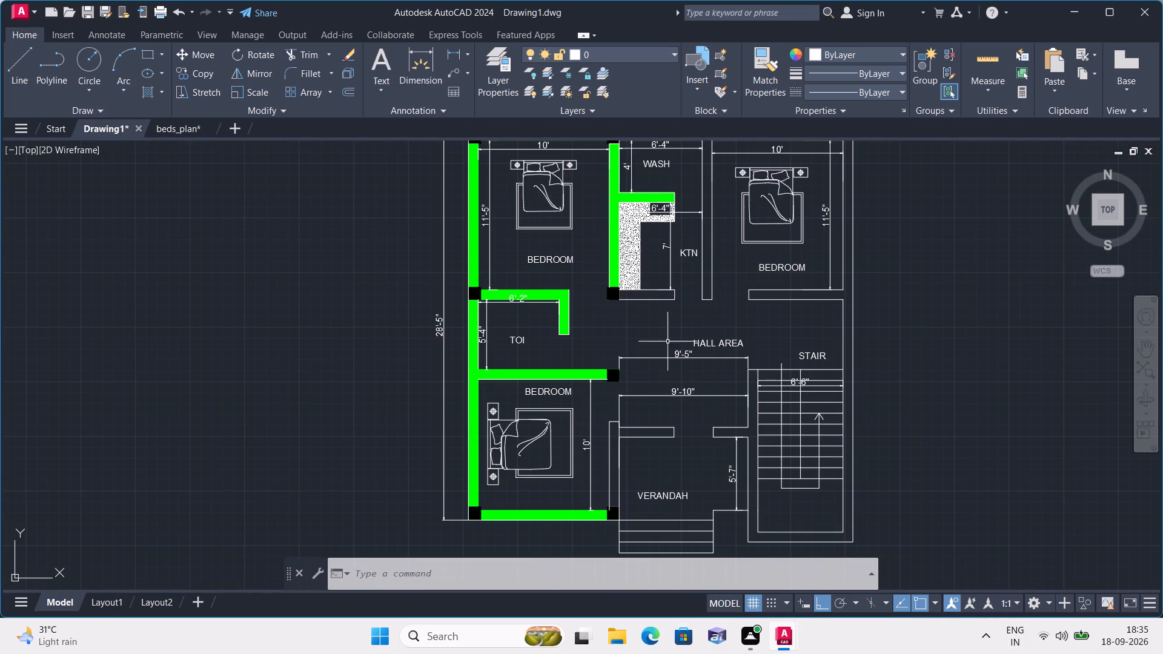
pyautogui.scroll(1, 654, 332)
pyautogui.click(469, 49)
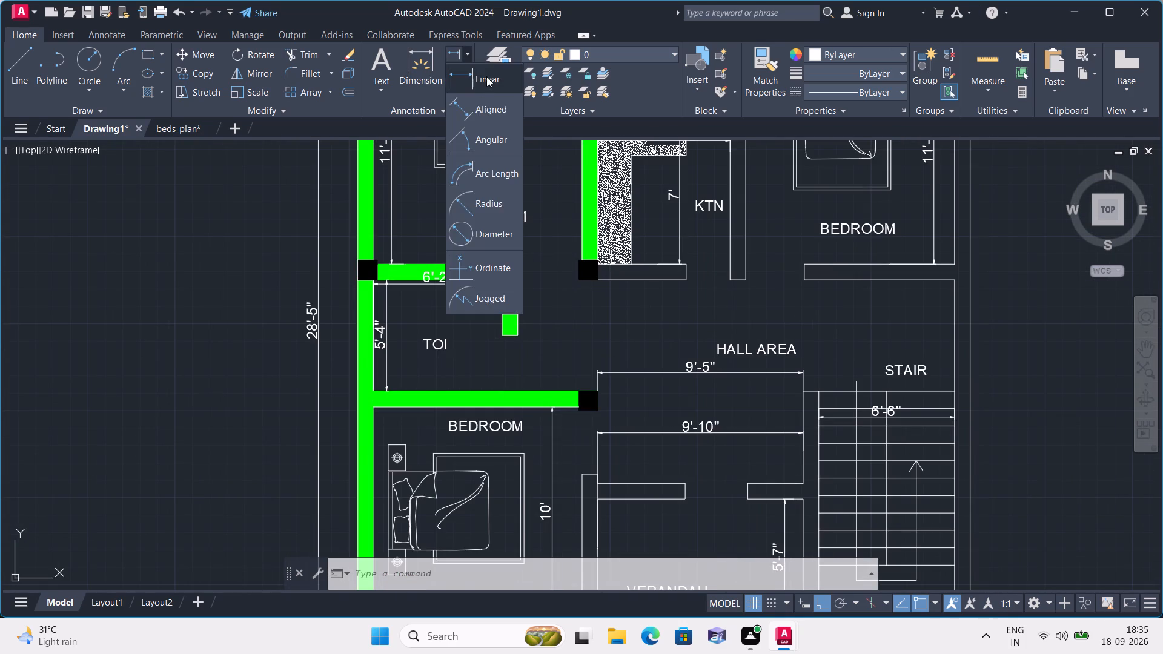
pyautogui.click(486, 76)
pyautogui.click(656, 279)
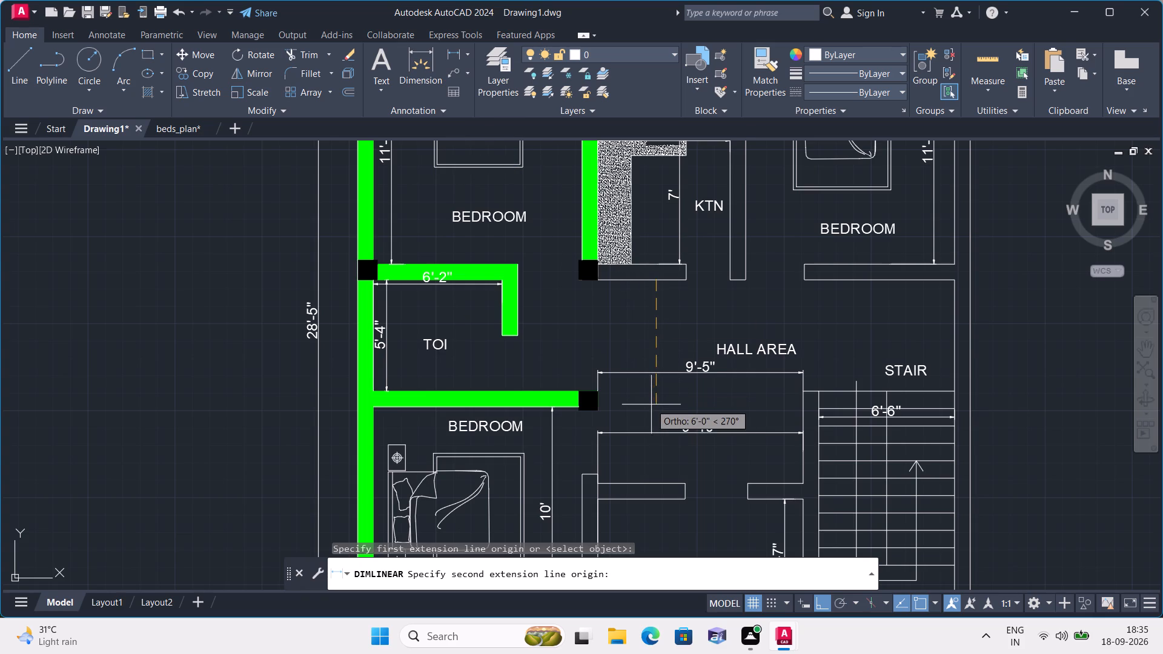
pyautogui.scroll(1, 651, 404)
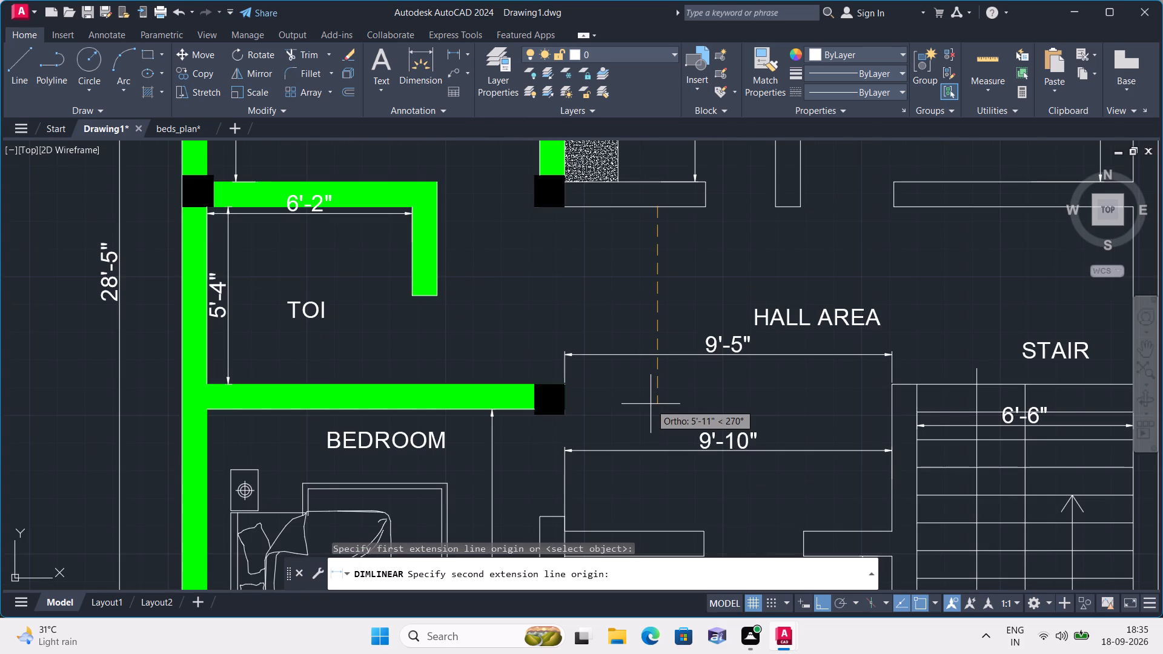
pyautogui.moveTo(657, 481); pyautogui.dragTo(644, 431, button='middle')
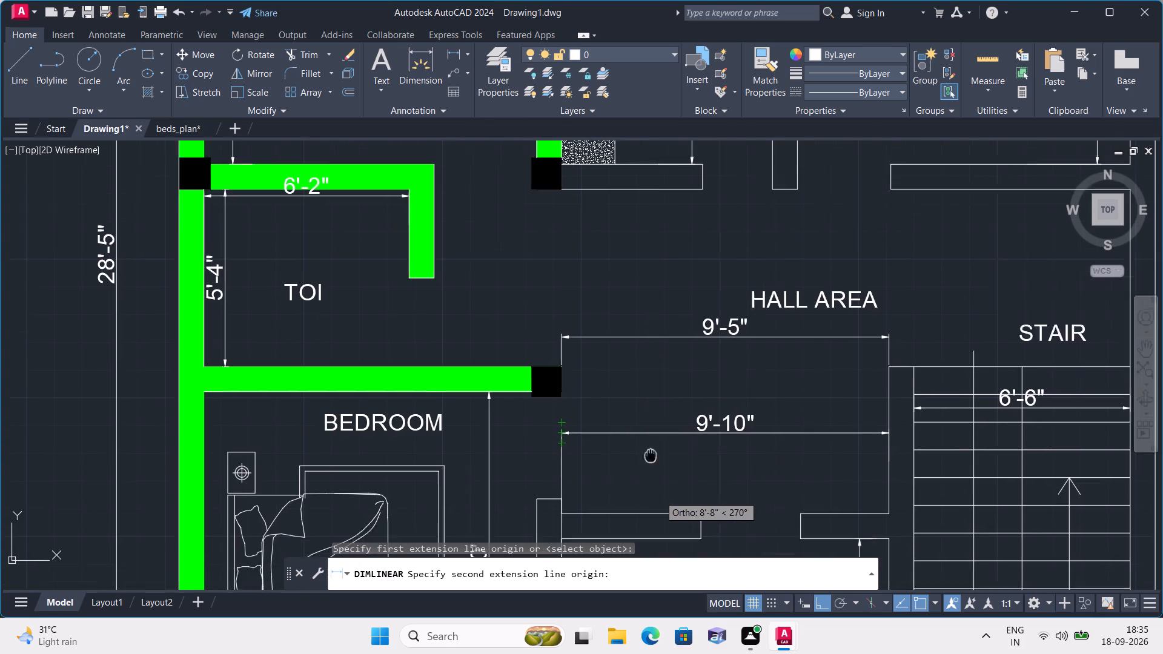
pyautogui.moveTo(644, 431); pyautogui.dragTo(644, 374, button='middle')
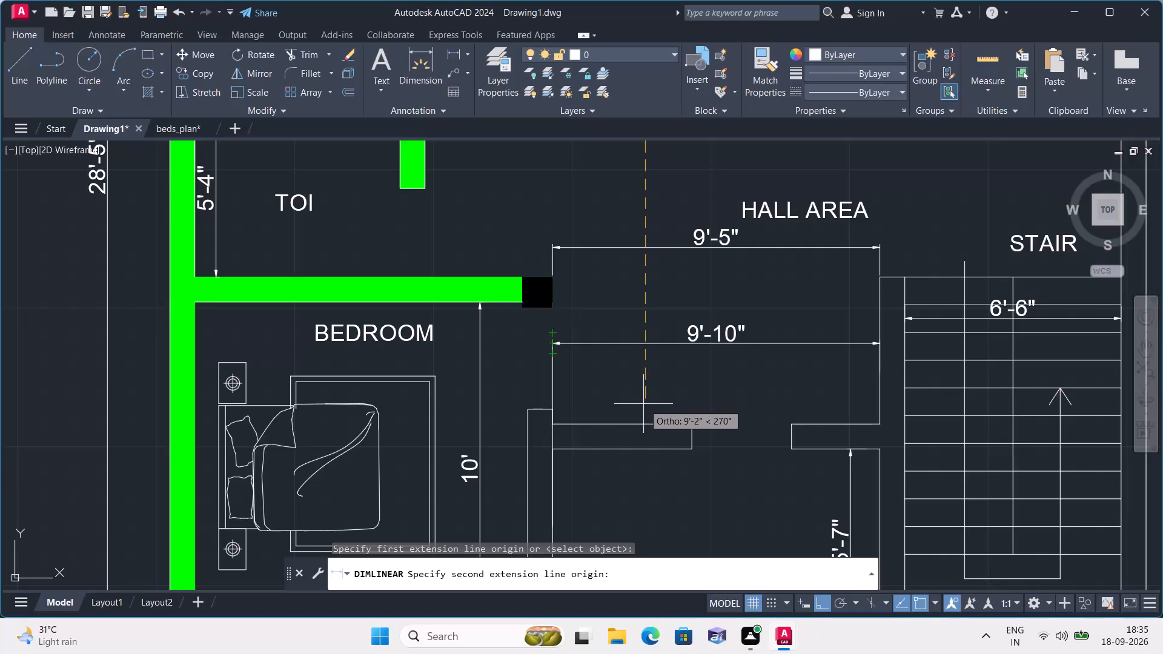
pyautogui.moveTo(644, 384); pyautogui.dragTo(653, 291, button='middle')
pyautogui.scroll(-1, 645, 337)
pyautogui.scroll(1, 647, 318)
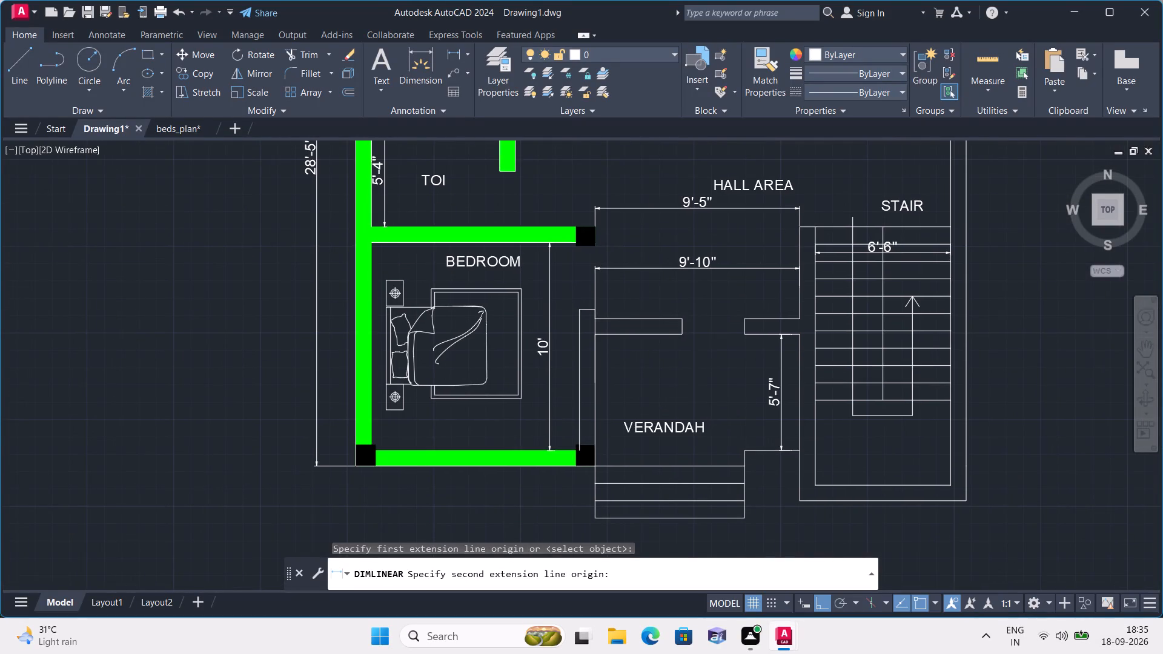
pyautogui.click(655, 315)
pyautogui.click(631, 273)
# Delete the horizontal 9'-10" dimension in the hall area.
pyautogui.moveTo(635, 270); pyautogui.dragTo(654, 297, button='middle')
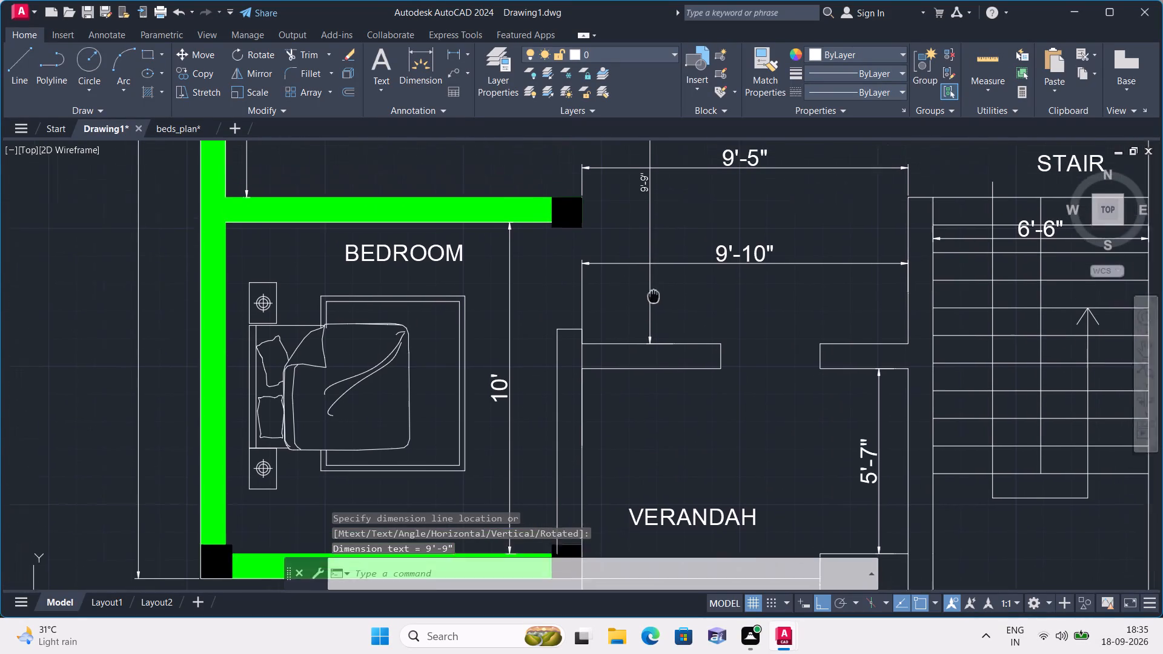
pyautogui.moveTo(654, 297); pyautogui.dragTo(665, 328, button='middle')
pyautogui.click(677, 300)
pyautogui.tripleClick(681, 296)
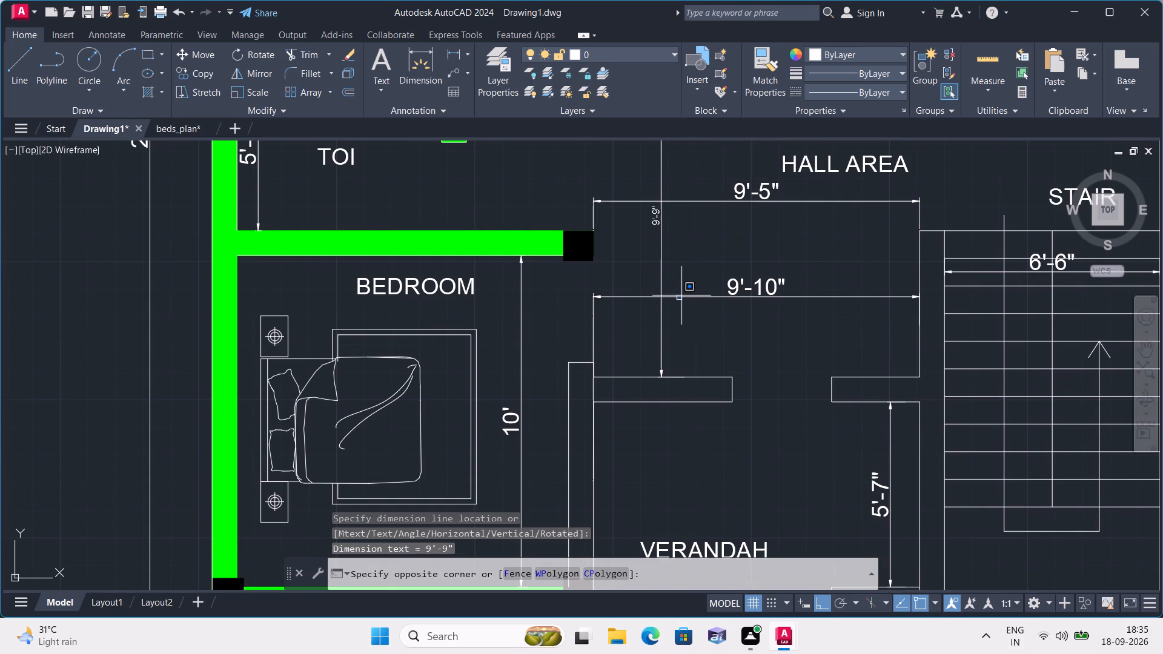
pyautogui.press('Delete')
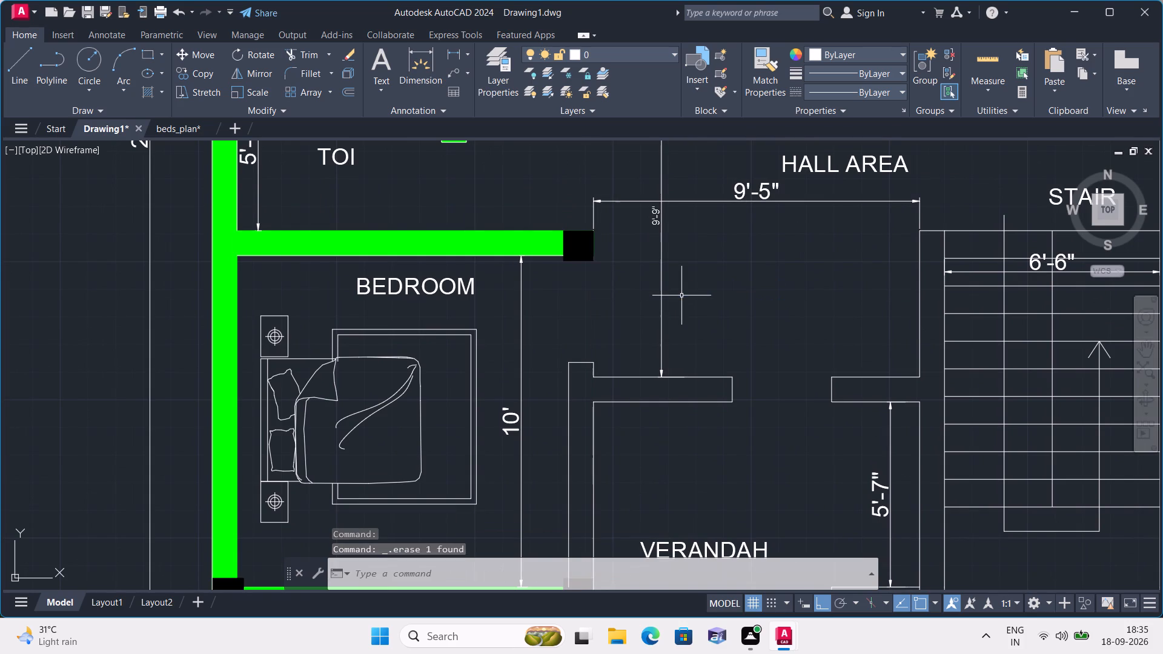
# Add a horizontal linear dimension across the verandah's full width, placed above the VERANDAH label.
pyautogui.click(468, 48)
pyautogui.click(482, 78)
pyautogui.moveTo(676, 481); pyautogui.dragTo(644, 345, button='middle')
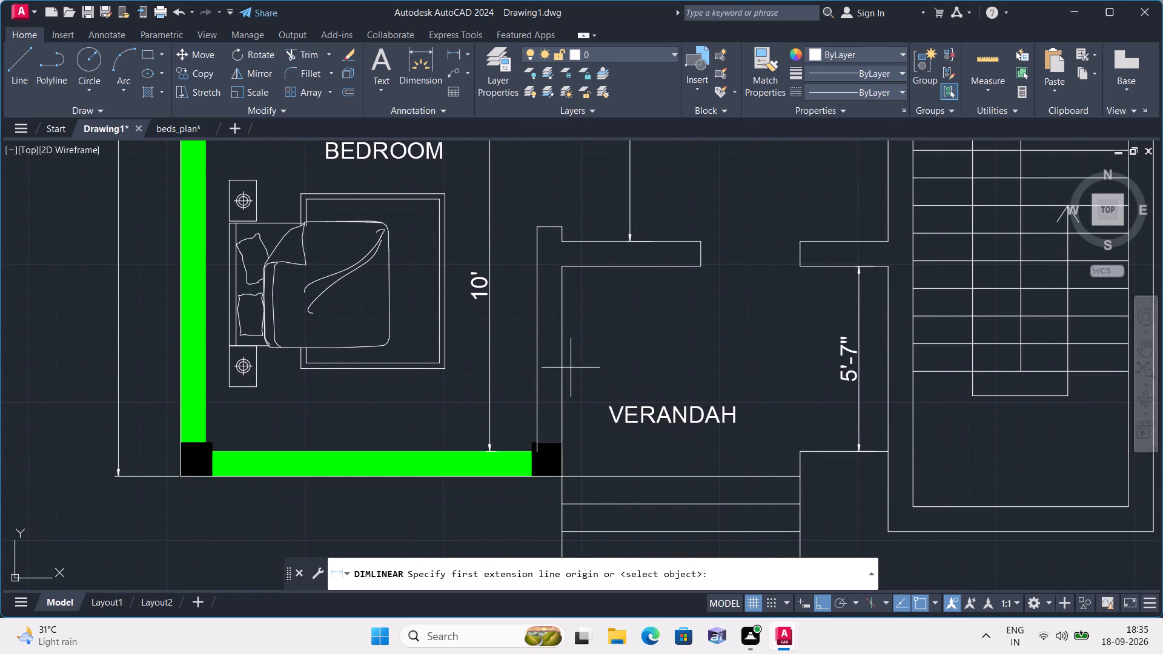
pyautogui.click(565, 361)
pyautogui.click(888, 362)
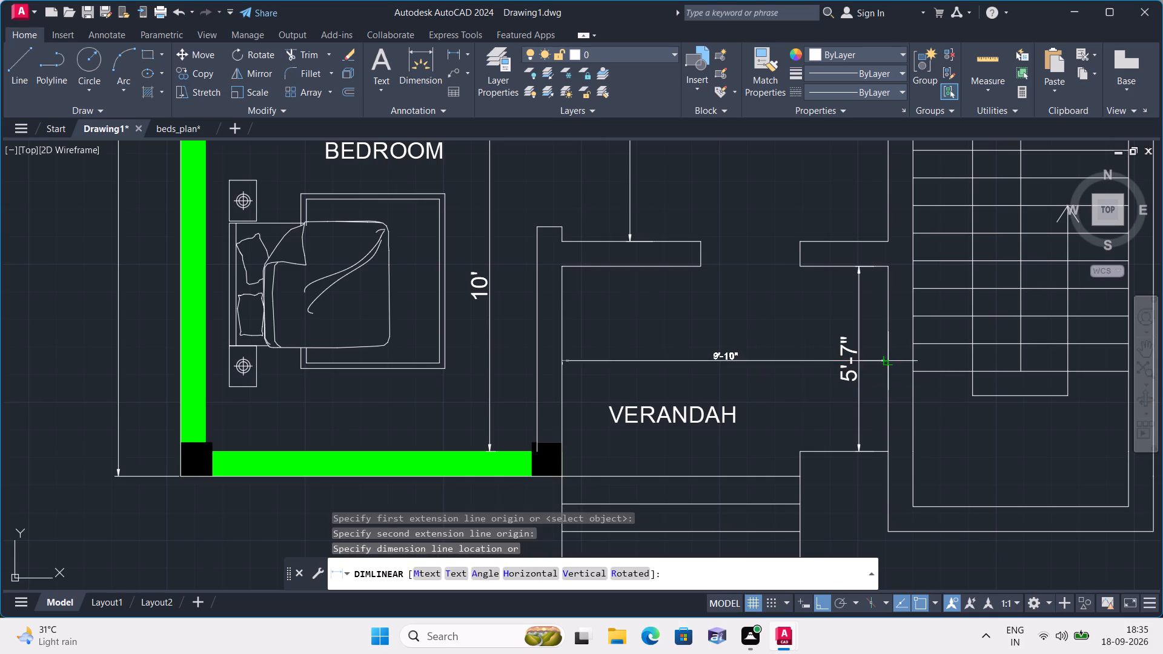
pyautogui.click(797, 303)
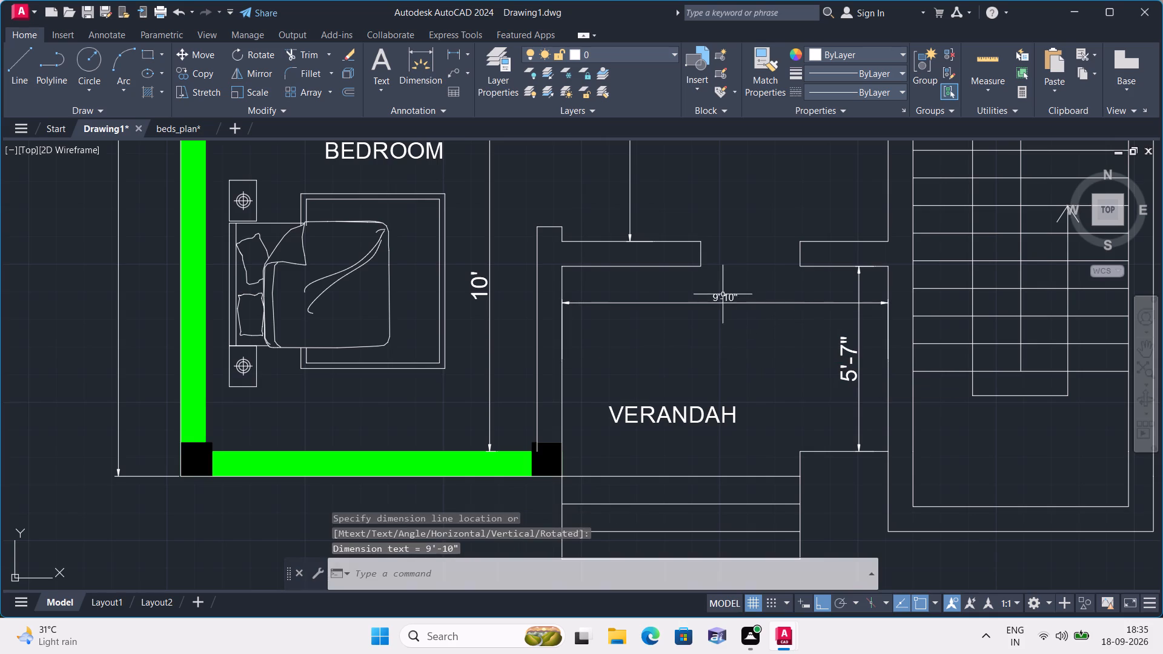
# Set the text height of the new vertical hall dimension and horizontal verandah dimension to 6".
pyautogui.click(723, 294)
pyautogui.moveTo(723, 266); pyautogui.dragTo(731, 454, button='middle')
pyautogui.click(635, 271)
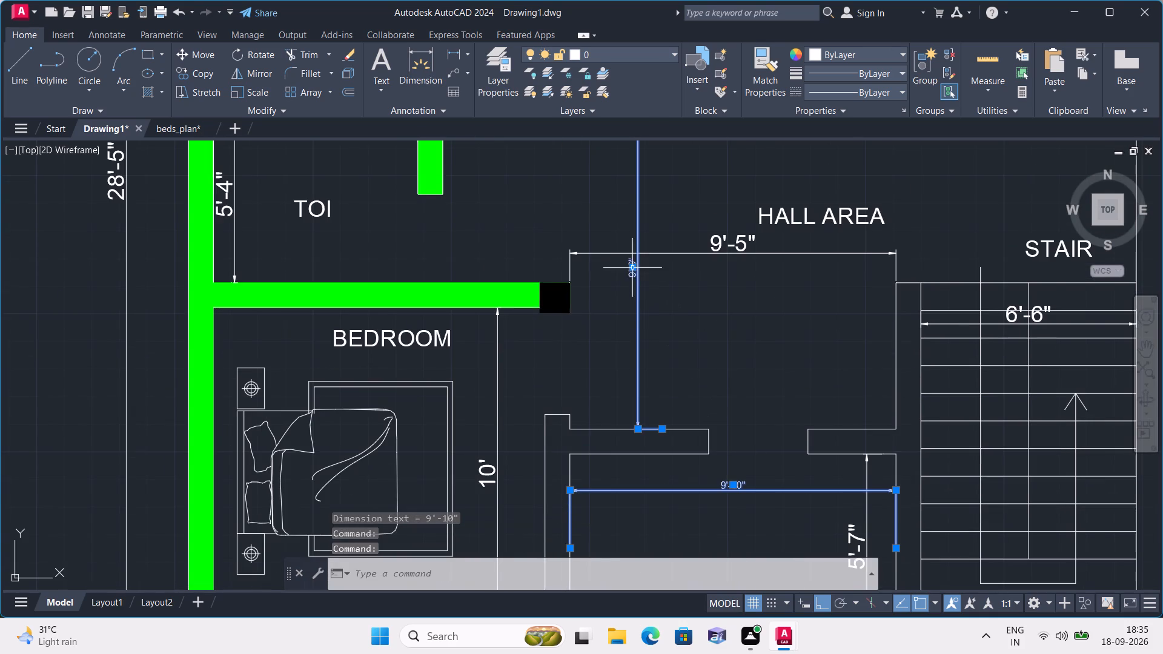
pyautogui.rightClick(710, 300)
pyautogui.click(758, 589)
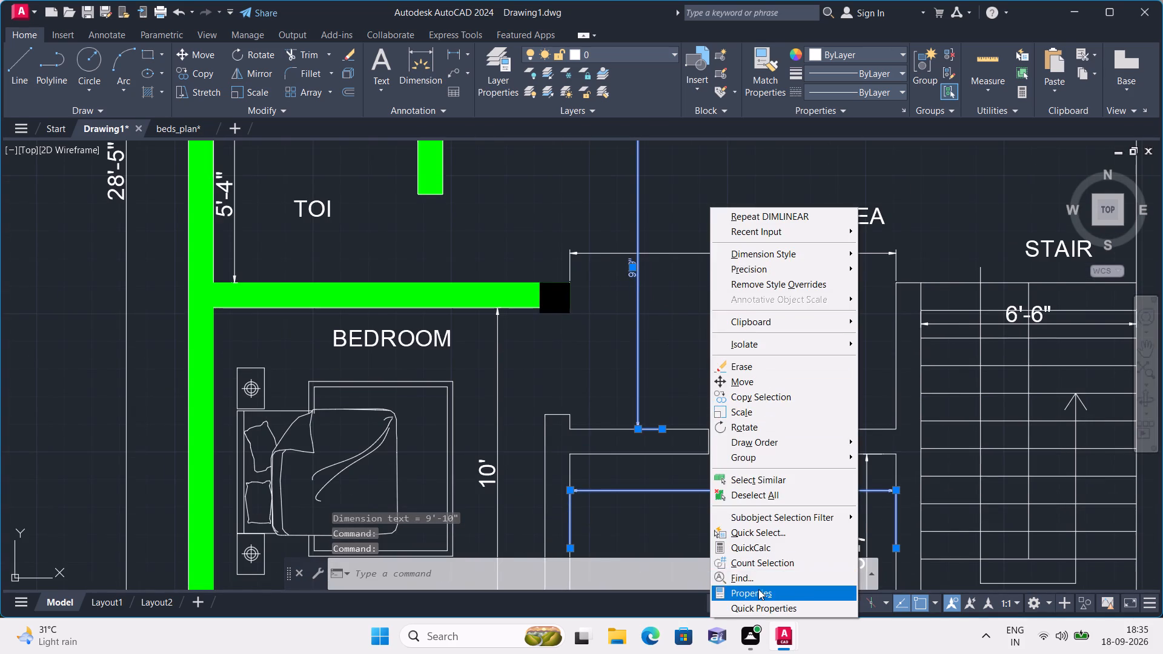
pyautogui.scroll(-3, 109, 439)
pyautogui.click(109, 439)
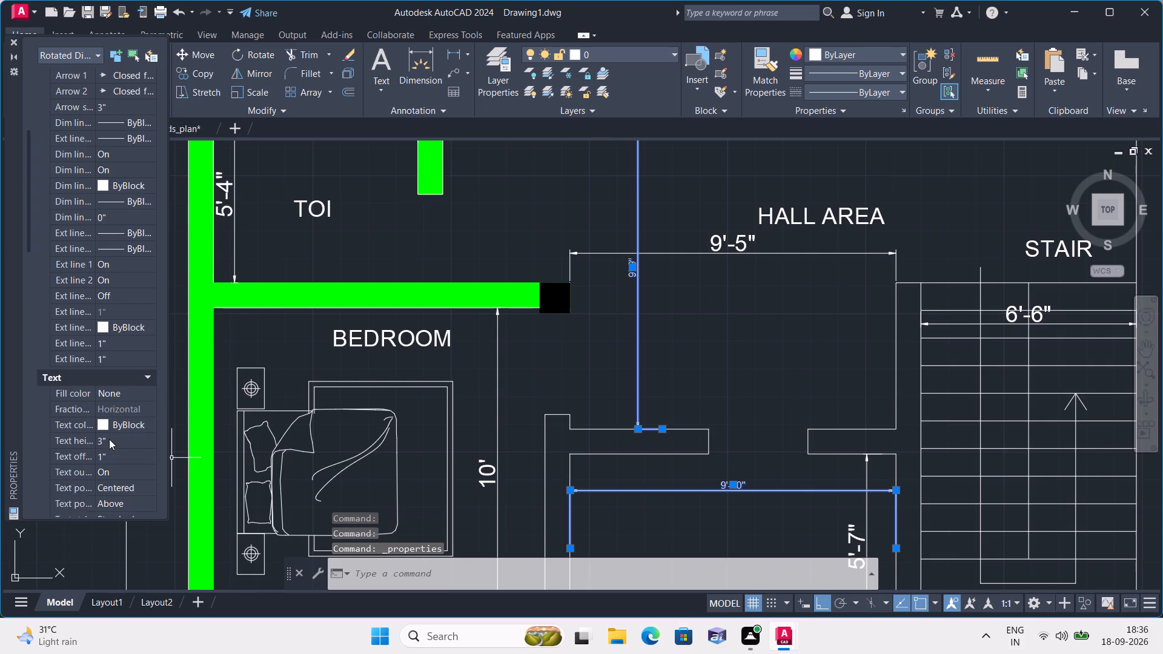
pyautogui.press('BackSpace')
pyautogui.write('6"')
pyautogui.click(531, 220)
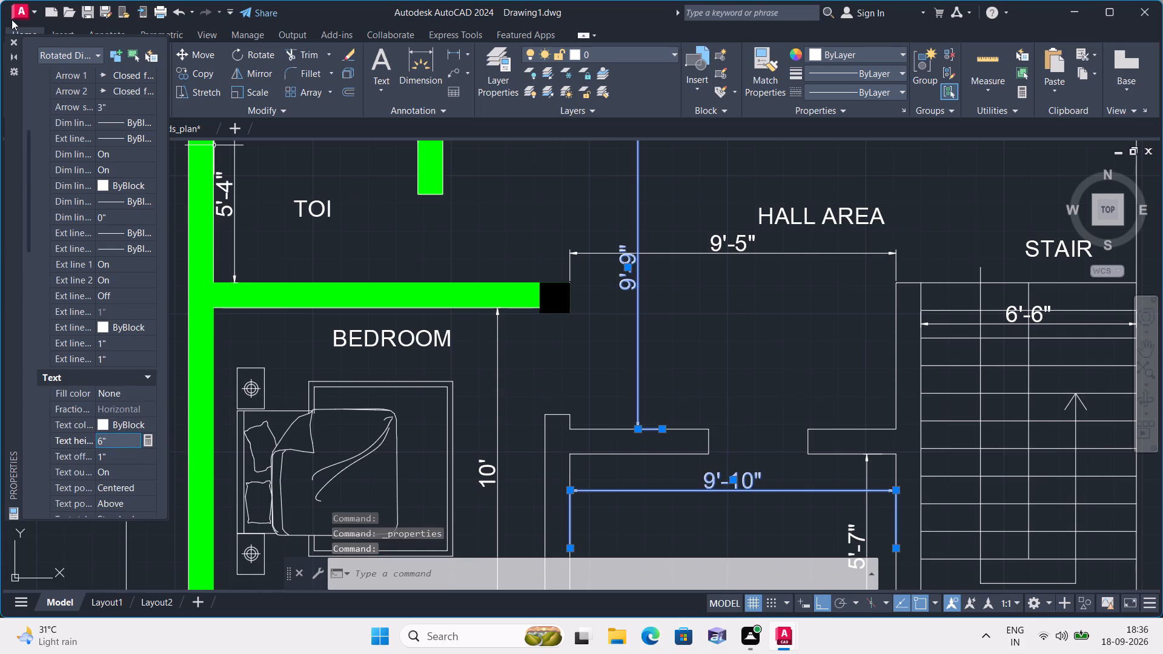
pyautogui.click(10, 42)
pyautogui.press('Escape')
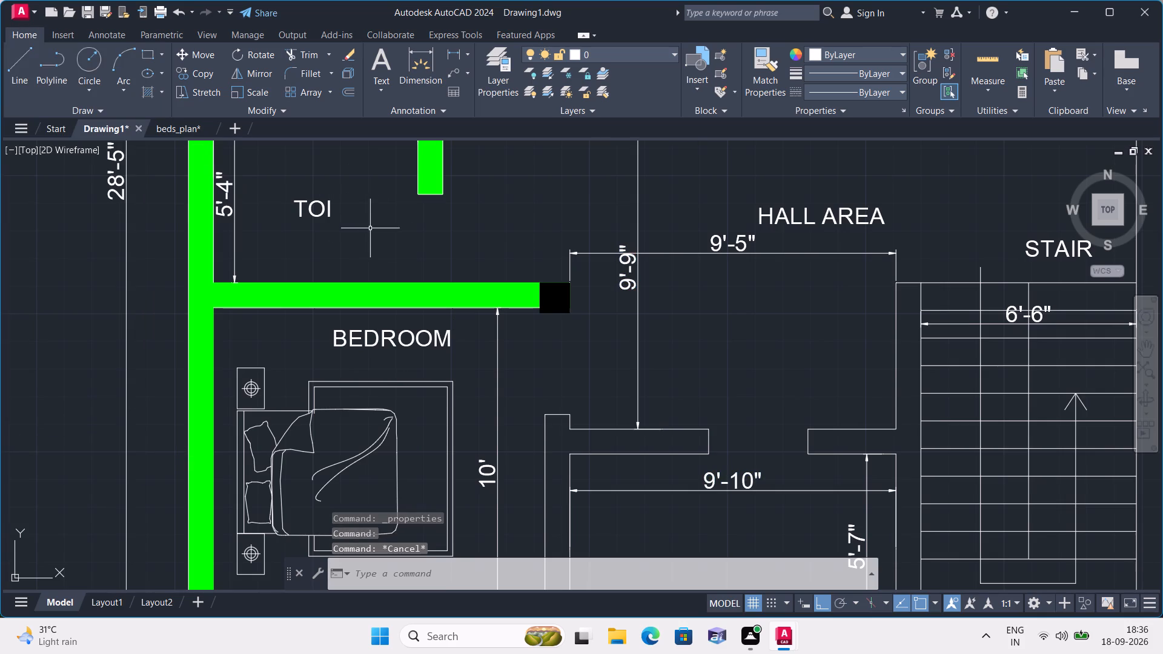
# Hatch the L-shaped wall between the lower bedroom and the verandah with solid green.
pyautogui.scroll(-1, 669, 287)
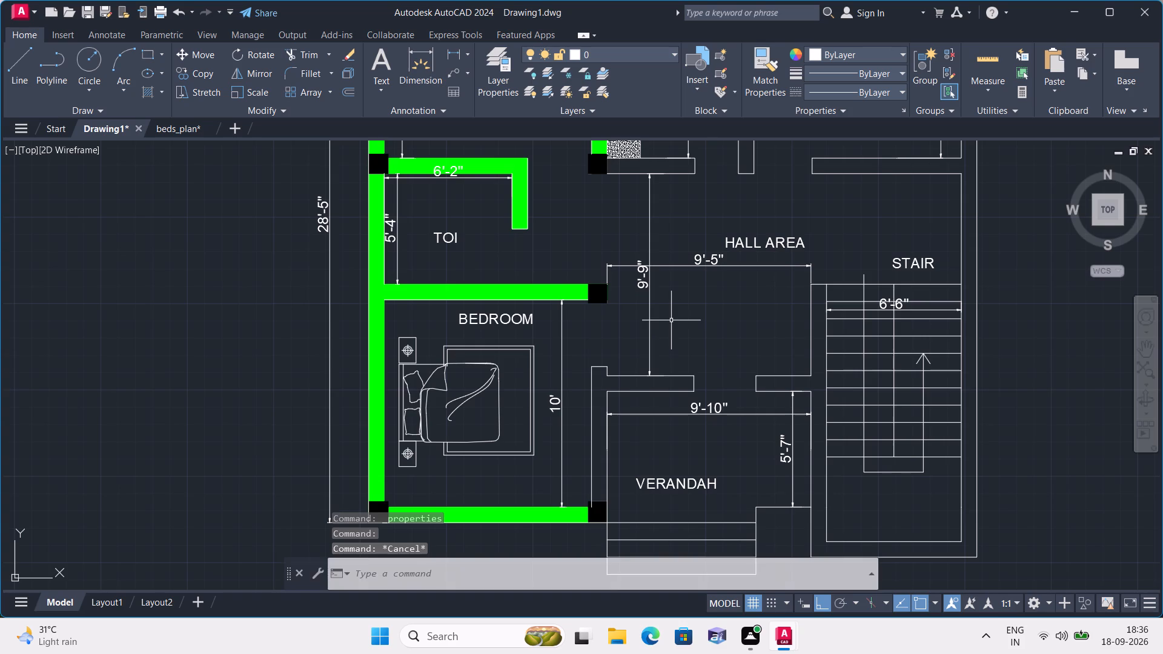
pyautogui.write('h')
pyautogui.press('space')
pyautogui.click(641, 386)
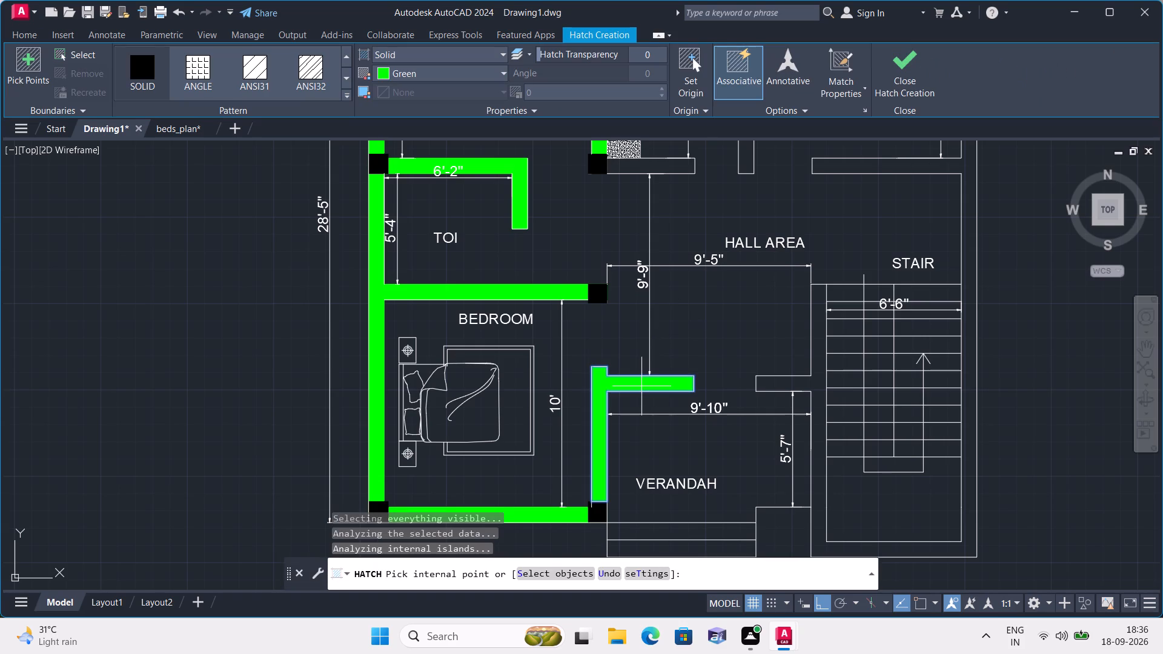
pyautogui.press('space')
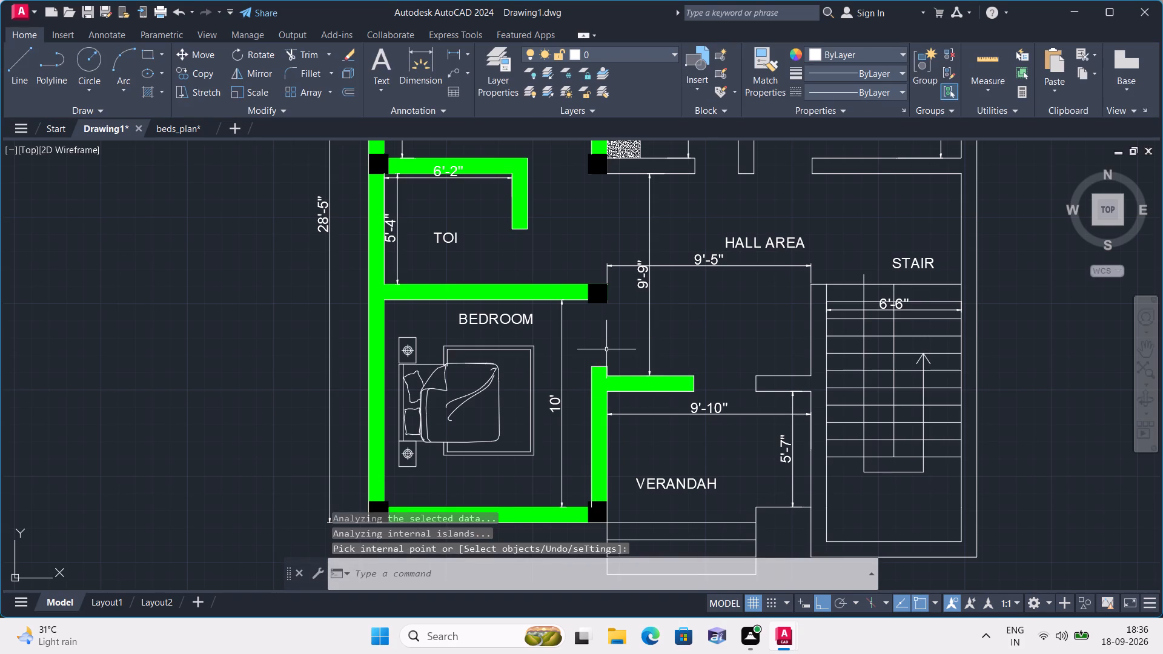
# Trim the wall line that runs into the column at the lower bedroom's corner beside the verandah.
pyautogui.write('tr')
pyautogui.write('im')
pyautogui.press('space')
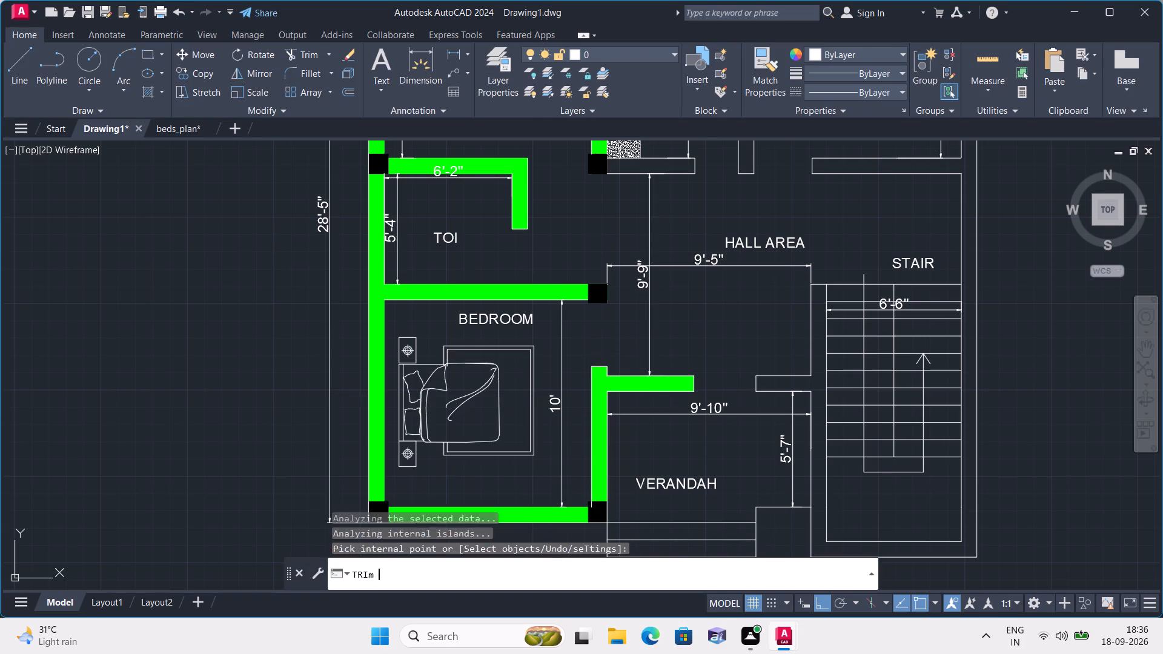
pyautogui.scroll(2, 580, 498)
pyautogui.moveTo(587, 489); pyautogui.dragTo(558, 349, button='middle')
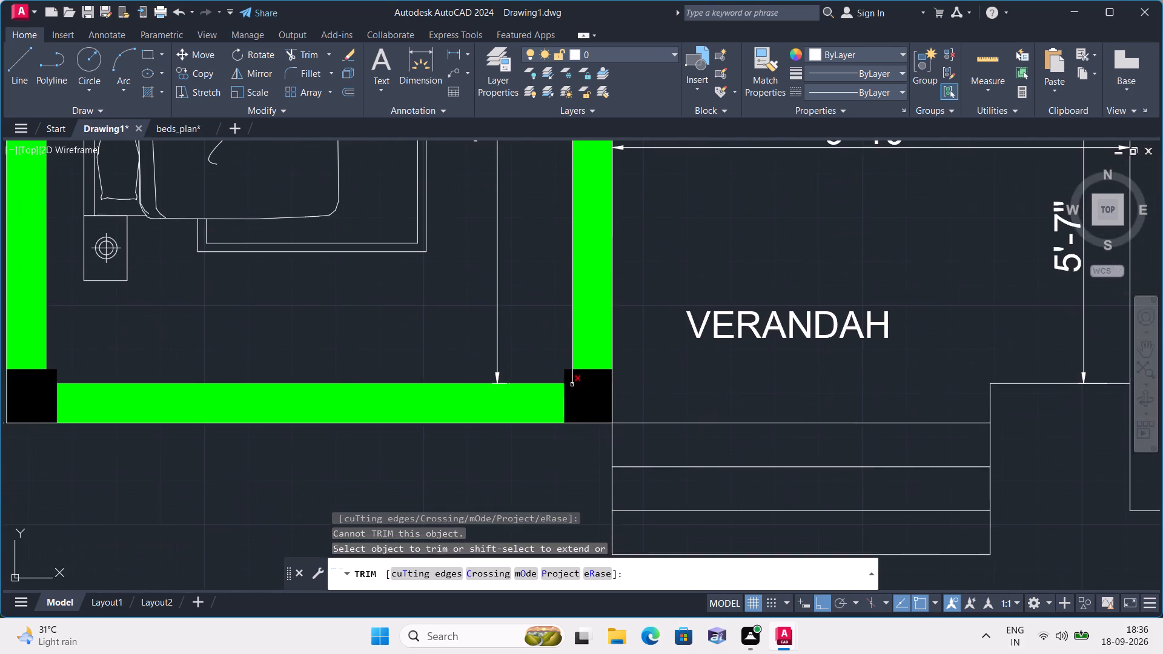
pyautogui.scroll(3, 572, 385)
pyautogui.click(564, 362)
pyautogui.scroll(-1, 512, 285)
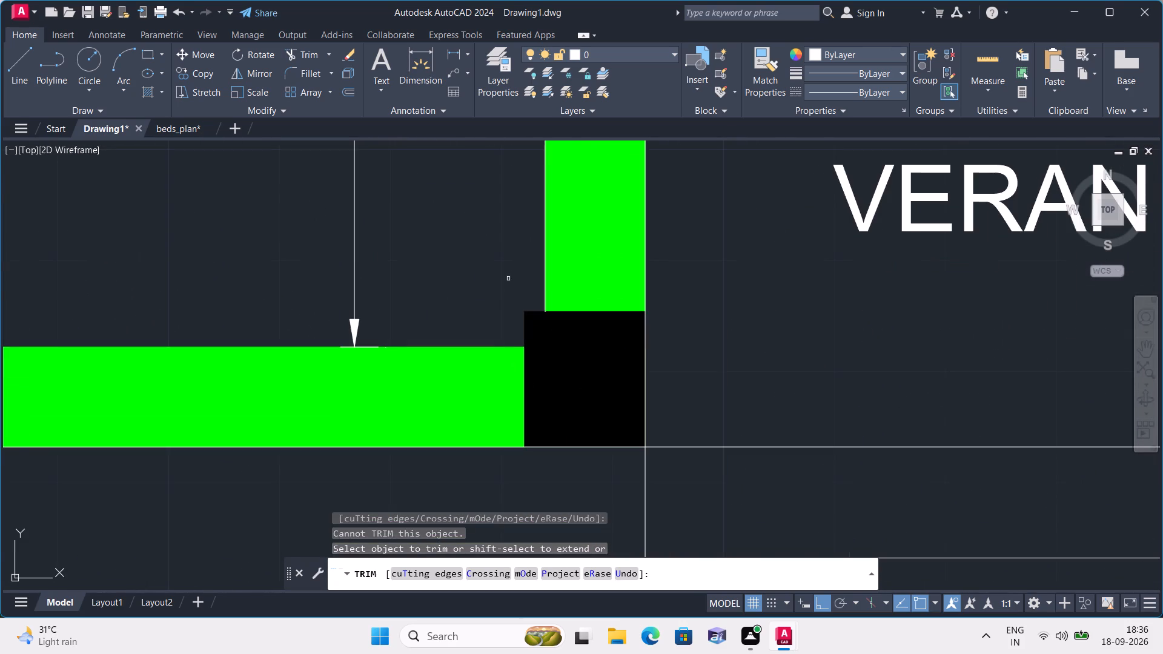
pyautogui.scroll(-1, 508, 279)
pyautogui.press('space')
# Hatch the short wall below the kitchen counter with solid green.
pyautogui.scroll(-1, 497, 259)
pyautogui.moveTo(497, 259); pyautogui.dragTo(533, 443, button='middle')
pyautogui.write('h')
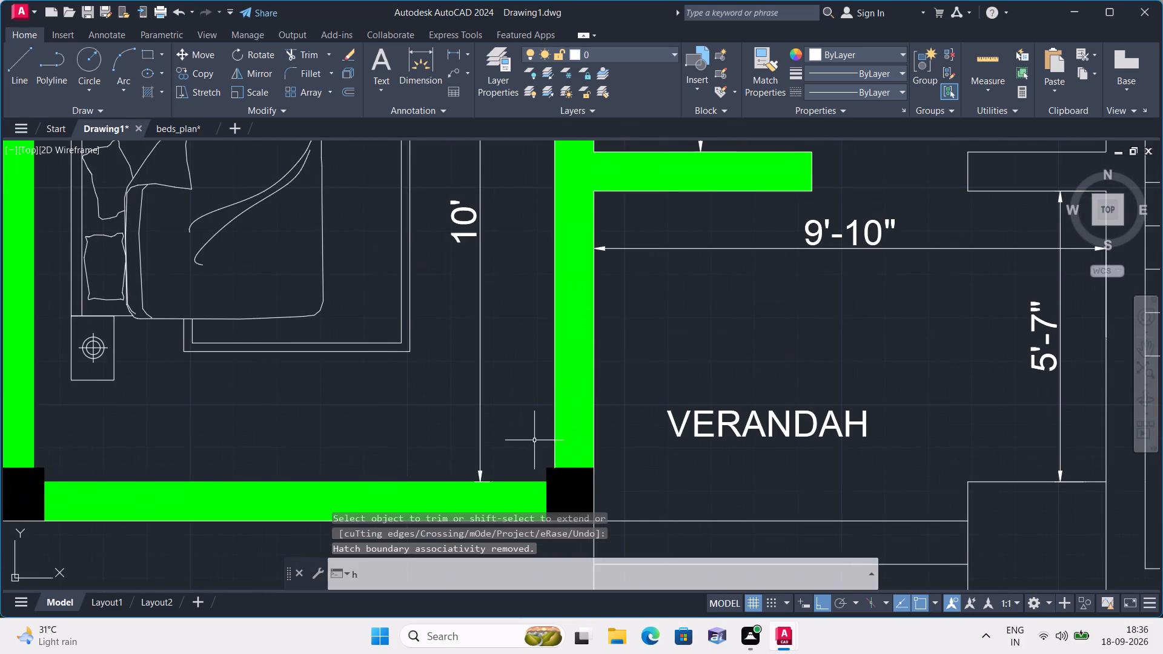
pyautogui.press('space')
pyautogui.moveTo(534, 440); pyautogui.dragTo(534, 451, button='middle')
pyautogui.scroll(-2, 534, 441)
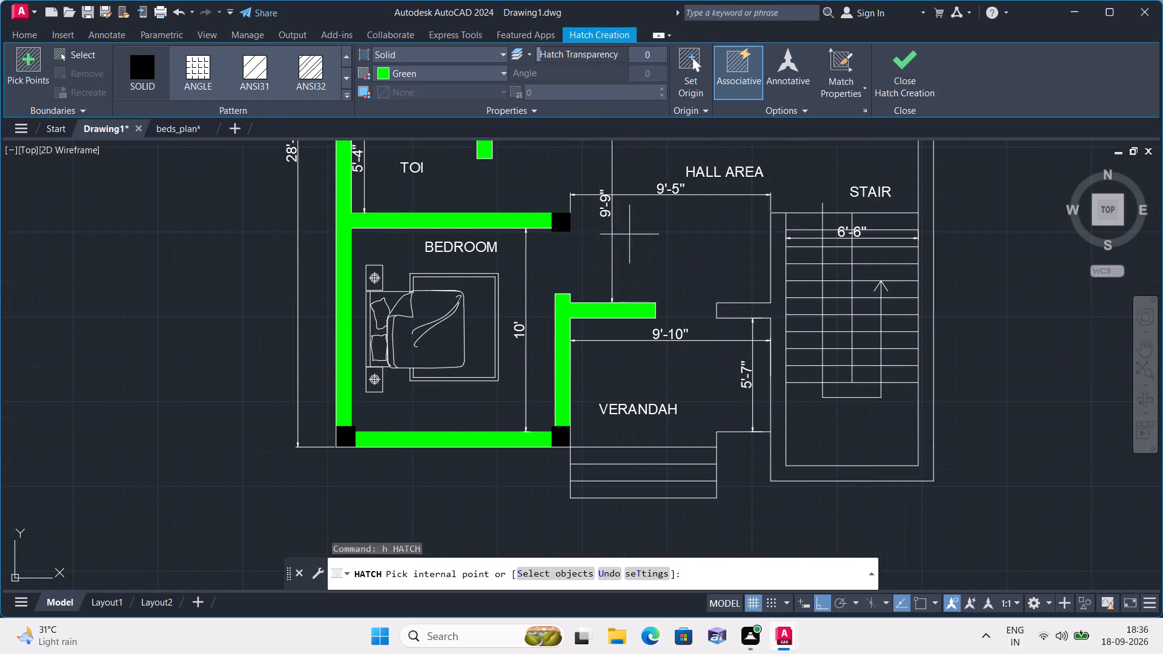
pyautogui.moveTo(668, 235); pyautogui.dragTo(658, 442, button='middle')
pyautogui.scroll(2, 609, 308)
pyautogui.click(609, 308)
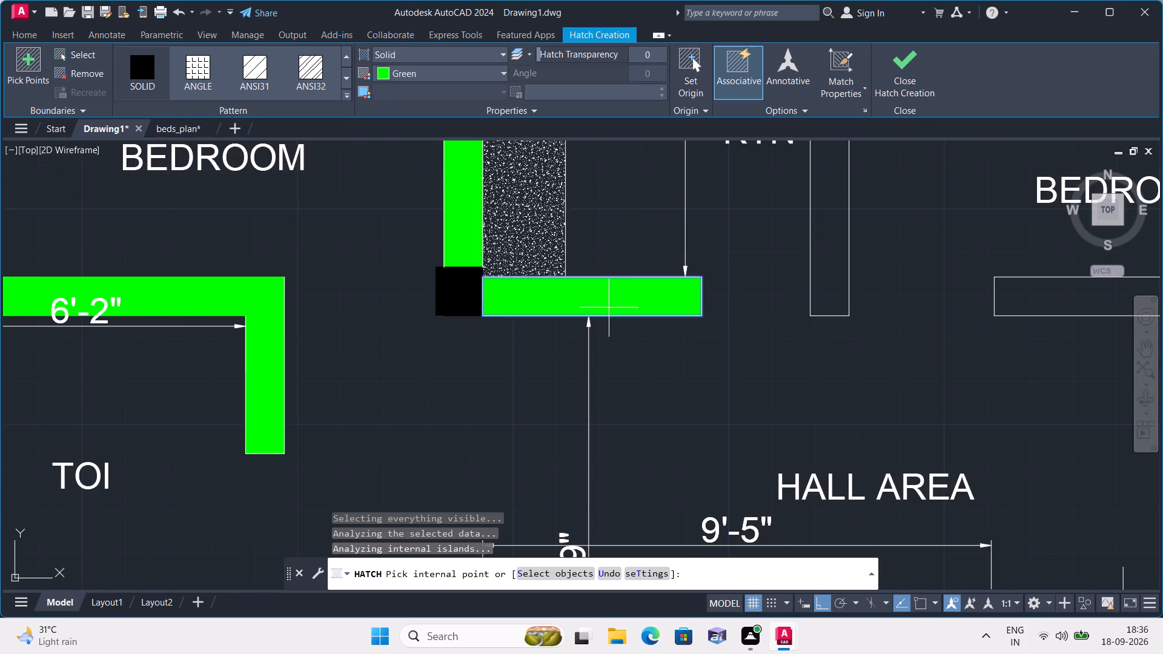
pyautogui.scroll(-1, 609, 308)
pyautogui.moveTo(609, 311); pyautogui.dragTo(609, 405, button='middle')
pyautogui.scroll(-2, 625, 362)
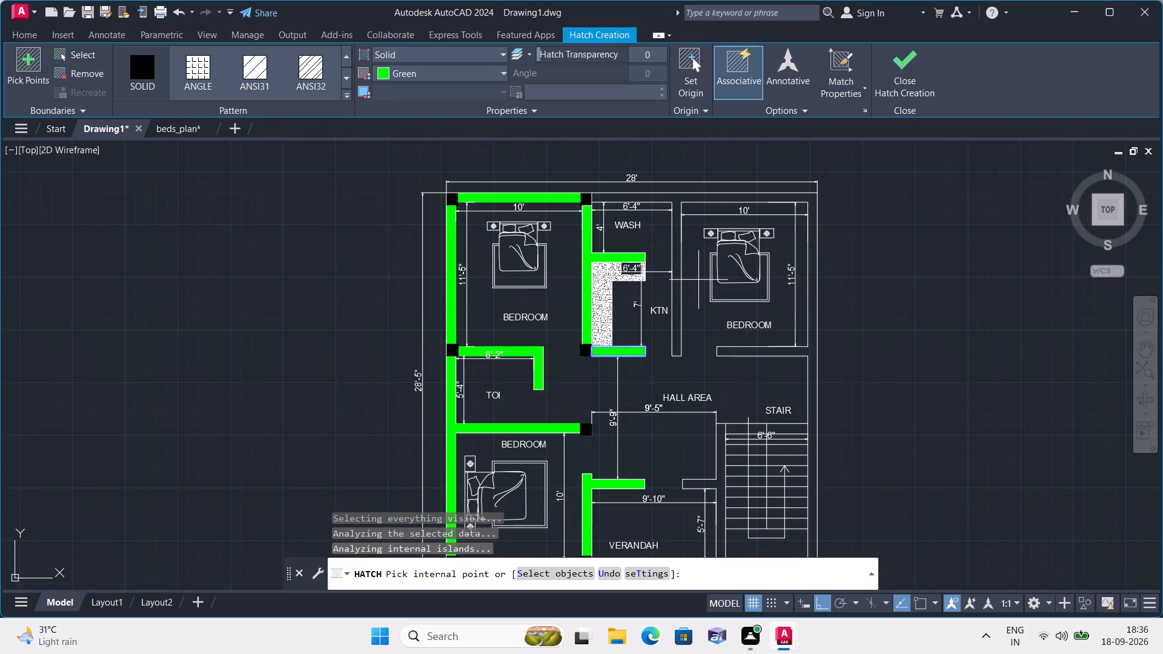
pyautogui.press('Escape')
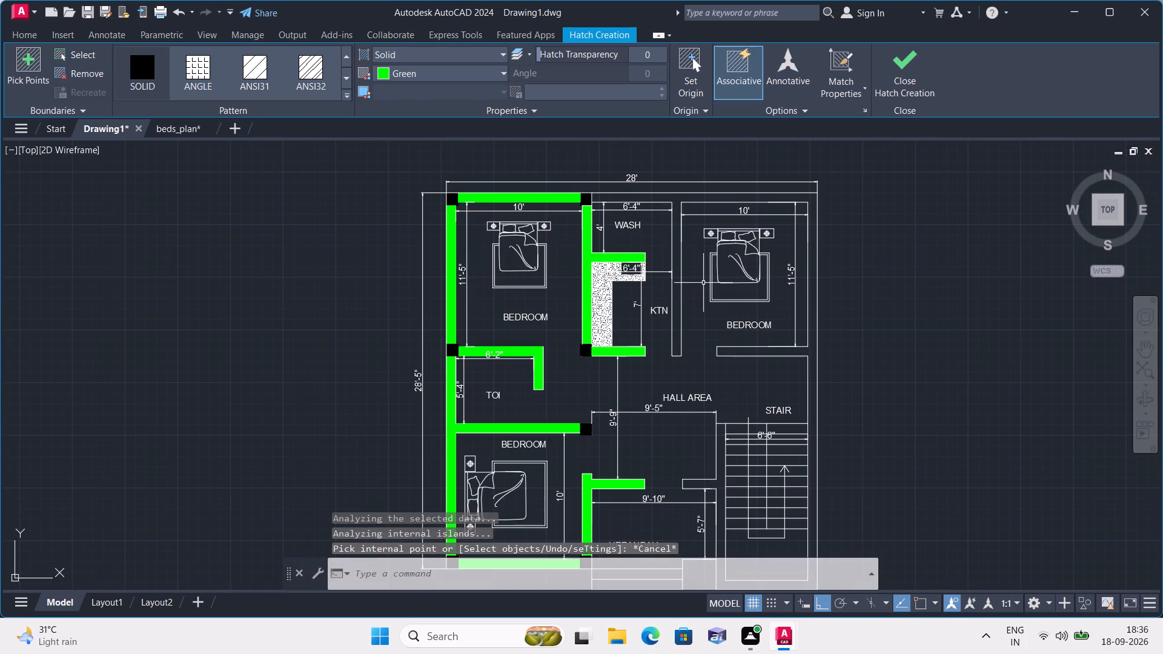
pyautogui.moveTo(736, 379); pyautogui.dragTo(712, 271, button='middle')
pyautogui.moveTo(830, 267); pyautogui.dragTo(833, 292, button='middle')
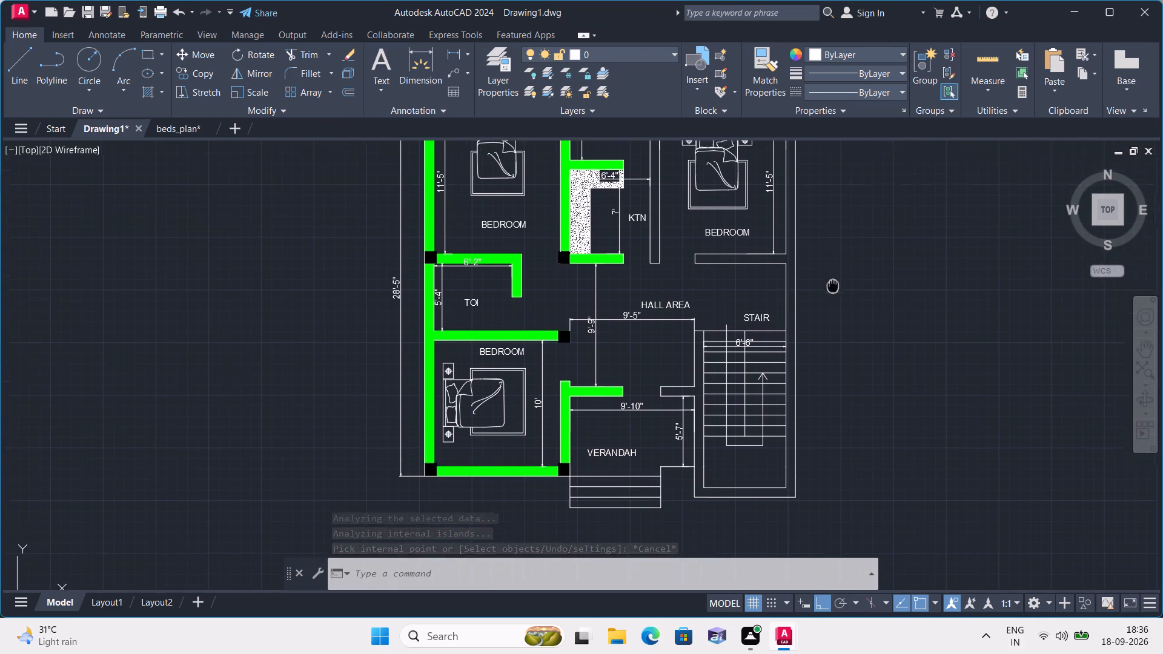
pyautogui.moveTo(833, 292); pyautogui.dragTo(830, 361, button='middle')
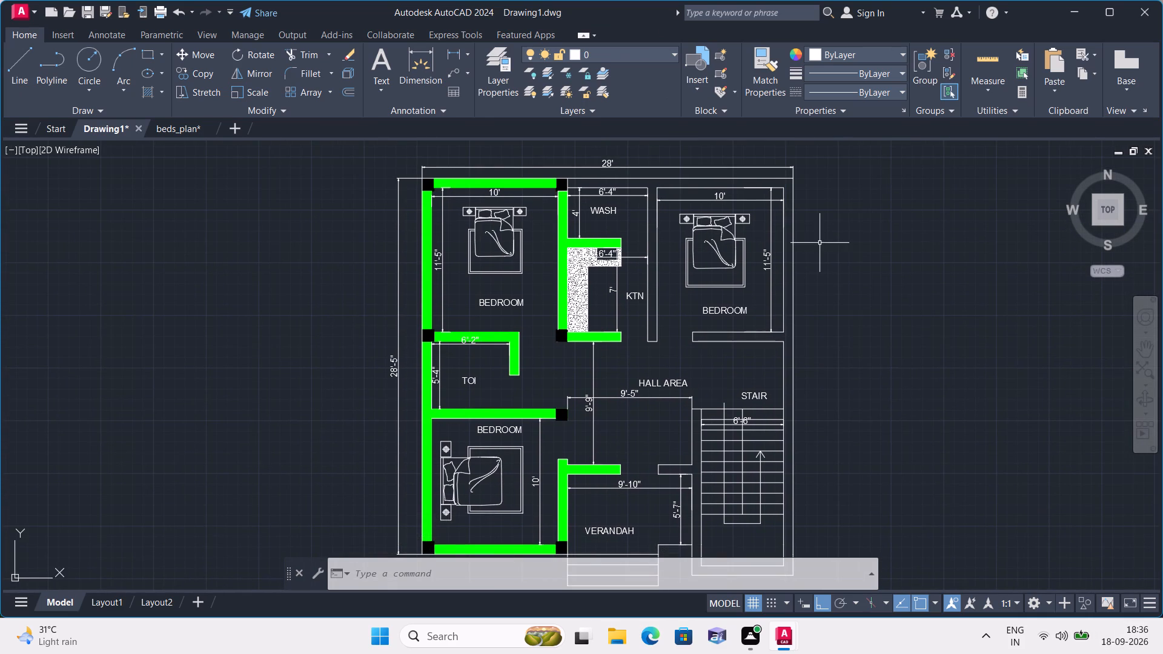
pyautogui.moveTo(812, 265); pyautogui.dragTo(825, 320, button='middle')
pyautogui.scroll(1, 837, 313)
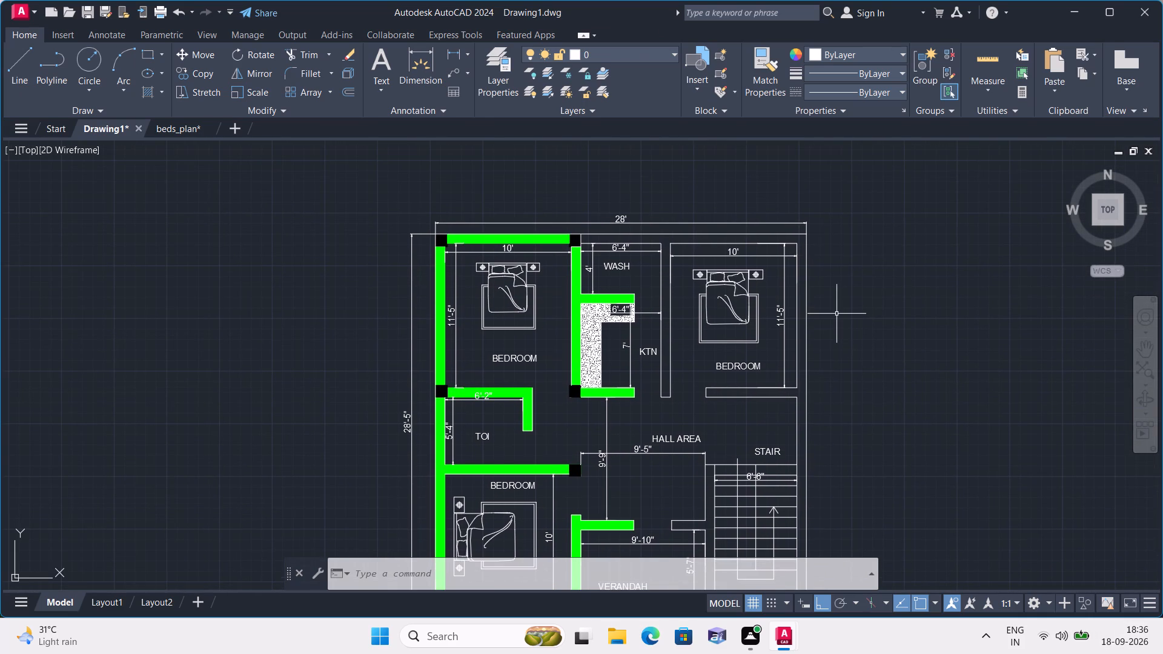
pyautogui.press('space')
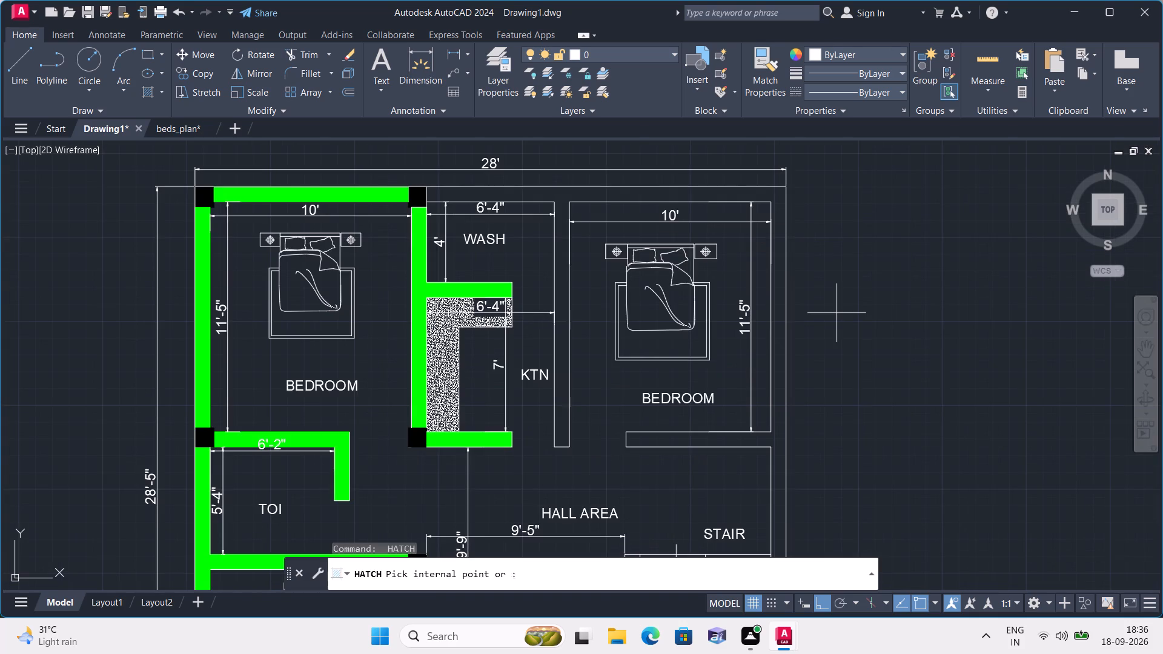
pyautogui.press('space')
# Draw a vertical line just inside the right bedroom, from the outer top wall to just below the kitchen–bedroom wall's lower end.
pyautogui.write('l')
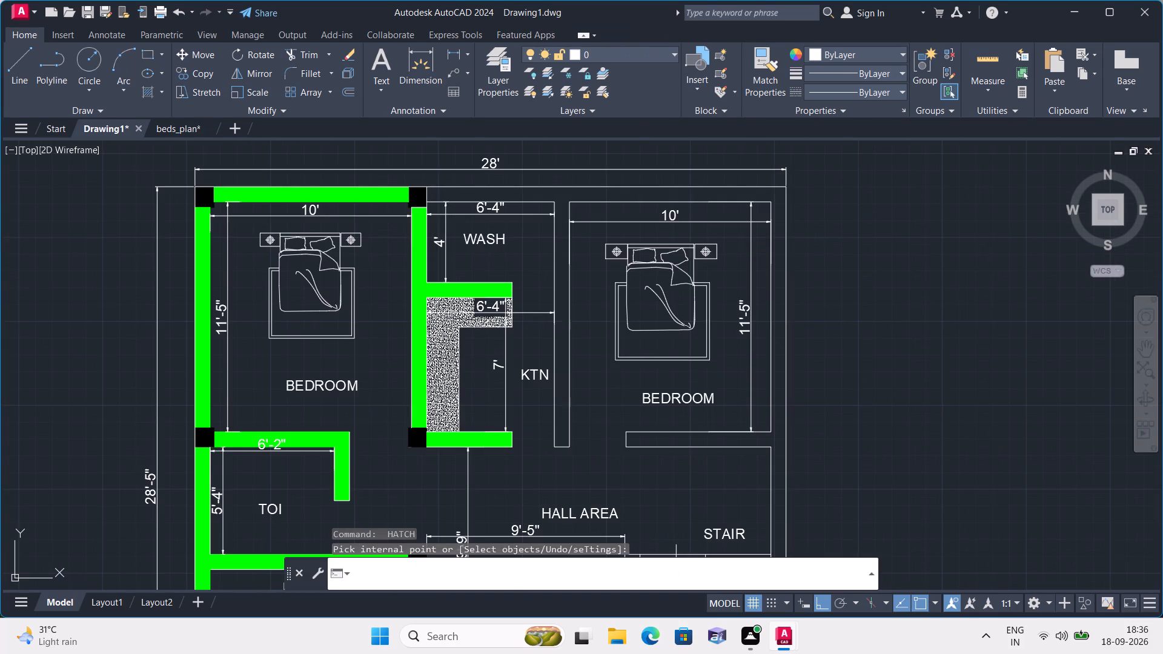
pyautogui.press('space')
pyautogui.scroll(1, 581, 236)
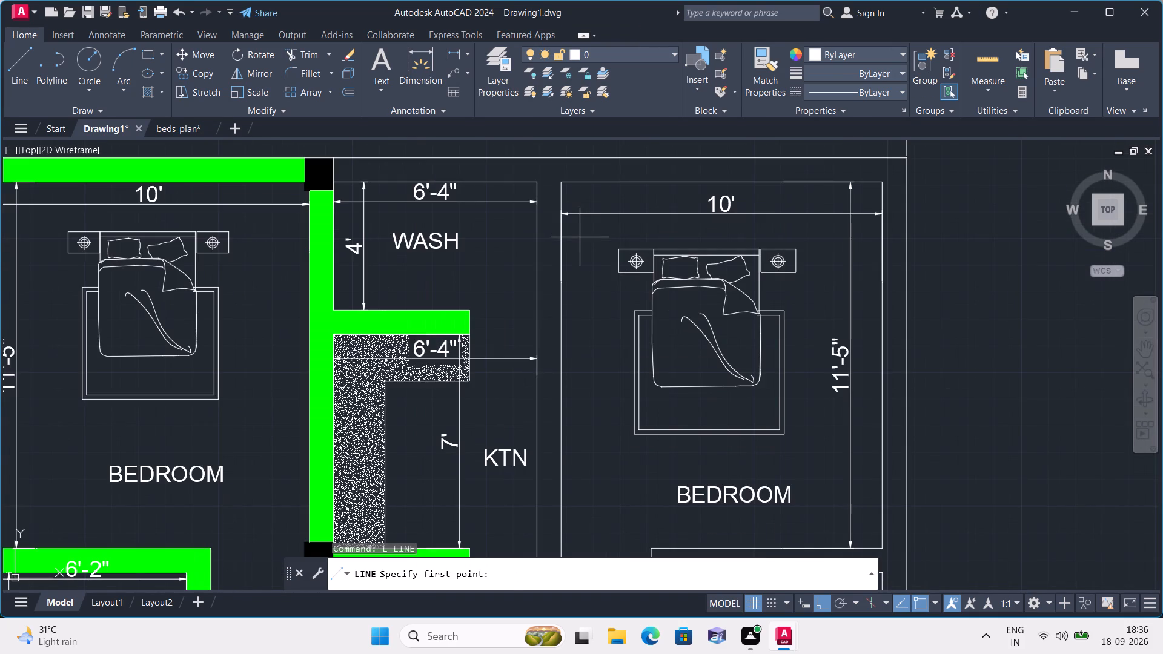
pyautogui.moveTo(609, 194); pyautogui.dragTo(630, 265, button='middle')
pyautogui.scroll(-1, 614, 211)
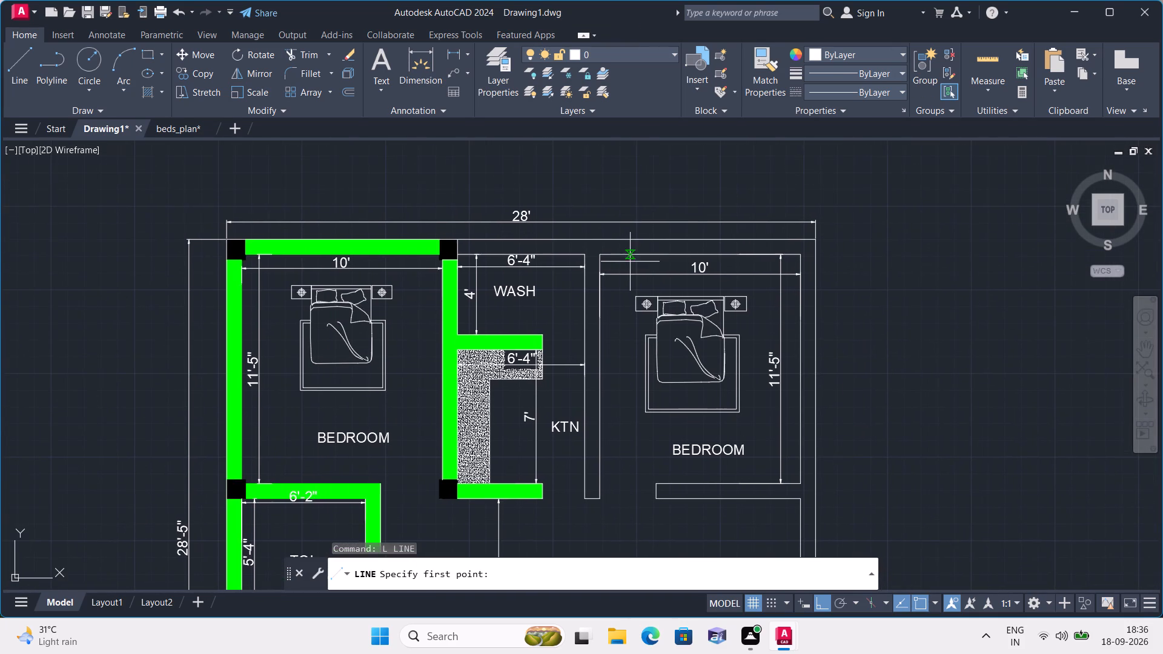
pyautogui.scroll(2, 608, 253)
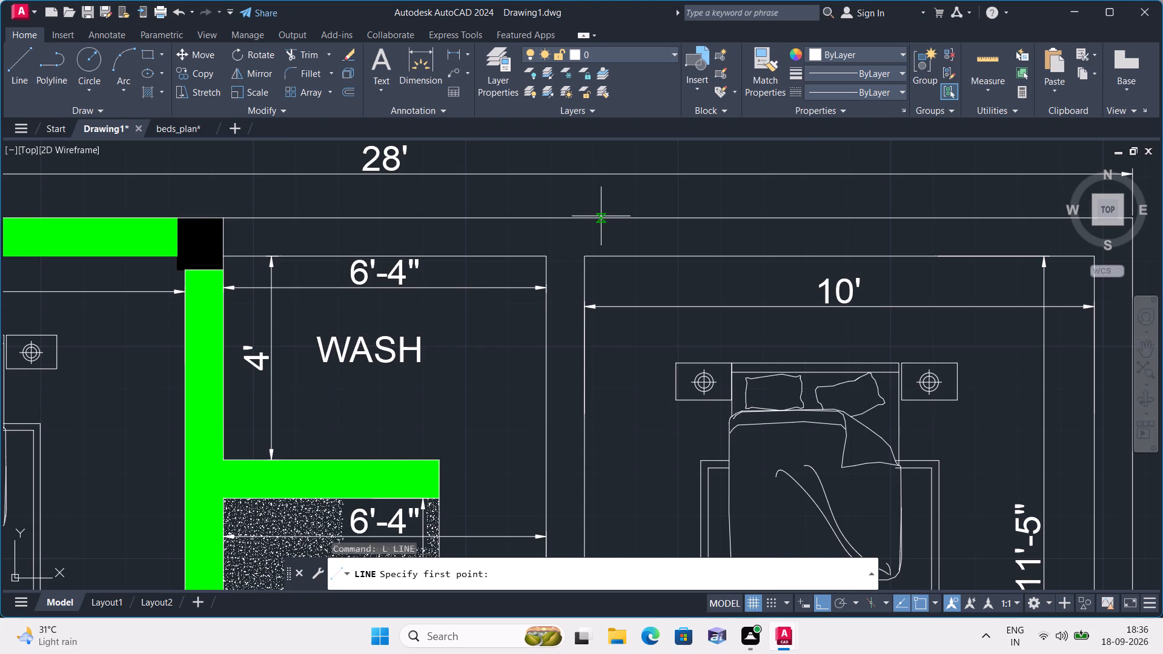
pyautogui.click(601, 216)
pyautogui.moveTo(602, 394); pyautogui.dragTo(623, 222, button='middle')
pyautogui.scroll(-2, 606, 327)
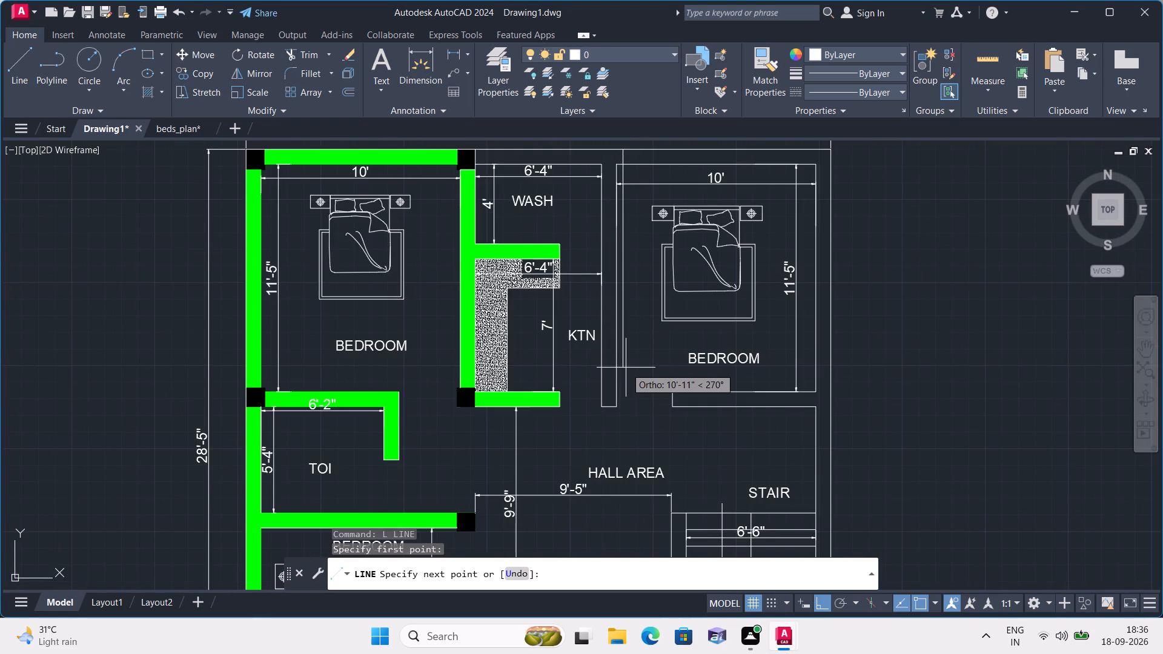
pyautogui.moveTo(622, 426); pyautogui.dragTo(614, 263, button='middle')
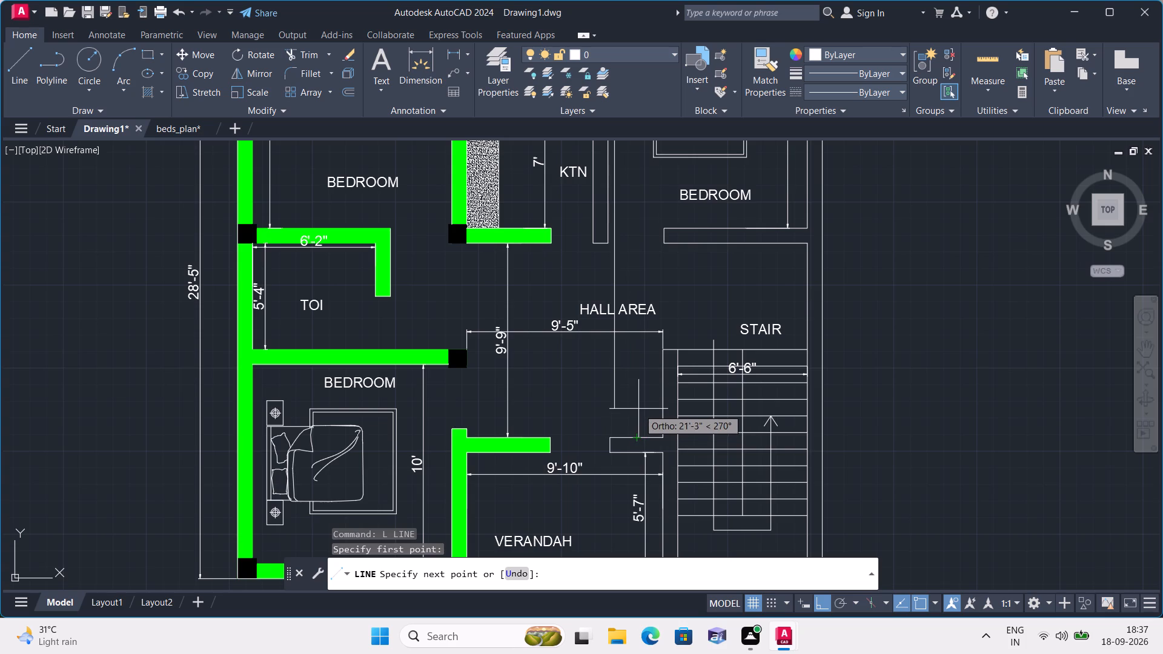
pyautogui.moveTo(621, 410); pyautogui.dragTo(616, 309, button='middle')
pyautogui.scroll(-1, 621, 410)
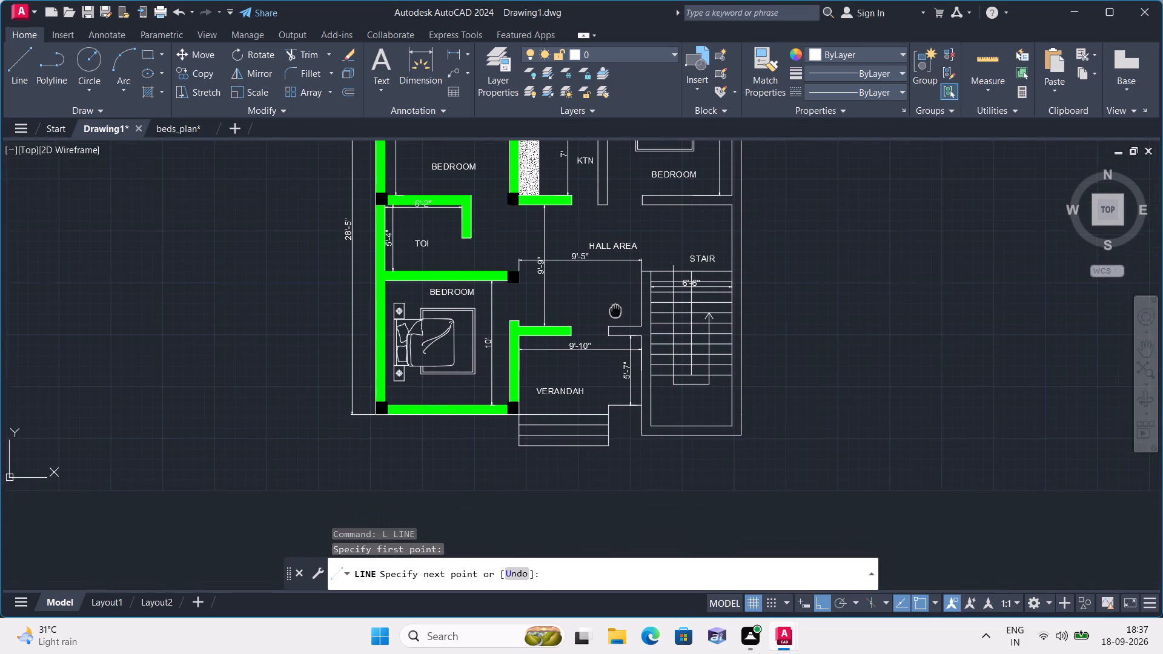
pyautogui.scroll(1, 619, 211)
pyautogui.moveTo(619, 210); pyautogui.dragTo(626, 295, button='middle')
pyautogui.scroll(3, 626, 295)
pyautogui.click(566, 280)
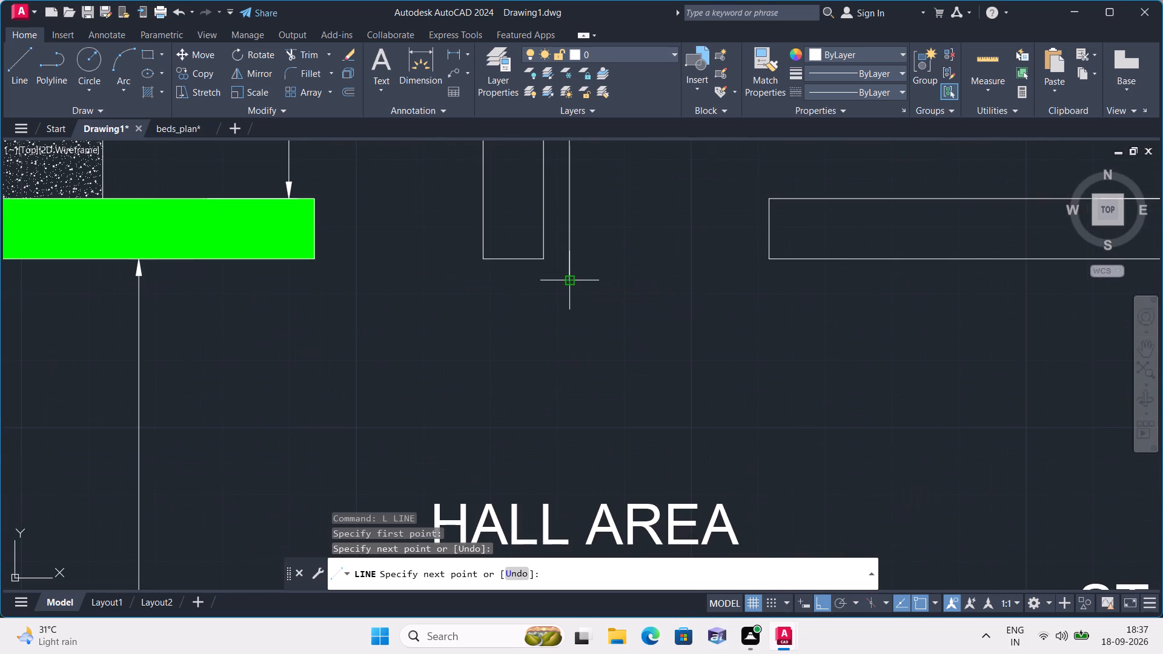
pyautogui.press('space')
# Draw a short horizontal line from the lower corner of the kitchen–bedroom wall to the new vertical line.
pyautogui.press('space')
pyautogui.click(545, 259)
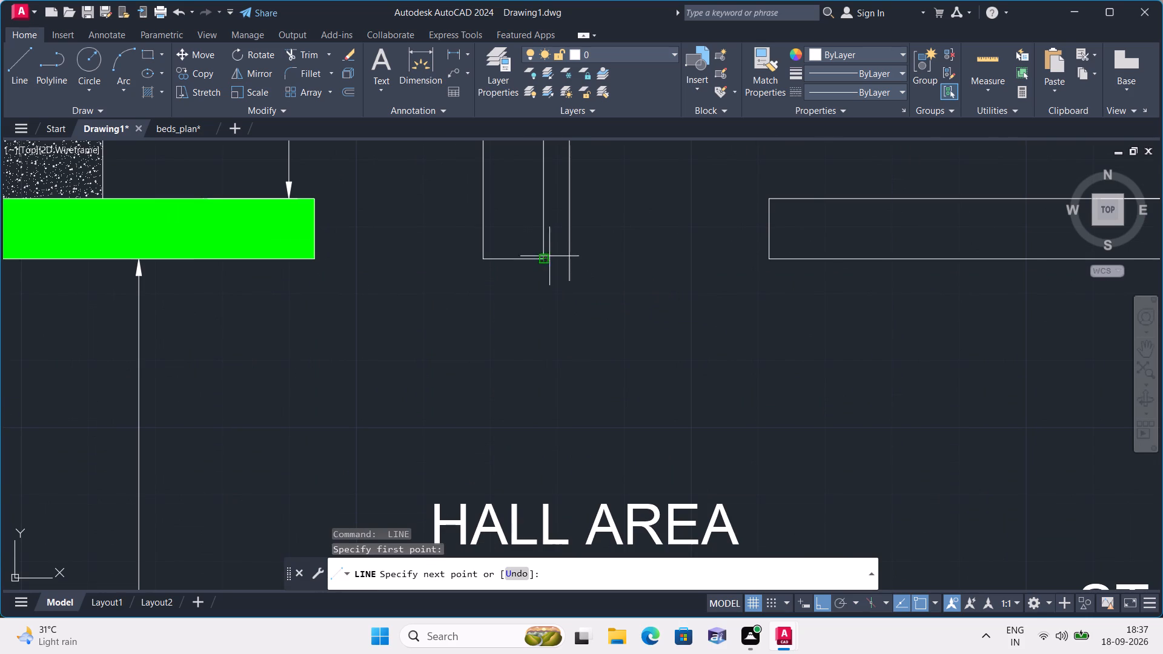
pyautogui.click(570, 258)
pyautogui.press('space')
# Draw a horizontal line across the right bedroom's door opening, from the lower wall's upper corner to the kitchen–bedroom wall face.
pyautogui.moveTo(591, 231); pyautogui.dragTo(607, 326, button='middle')
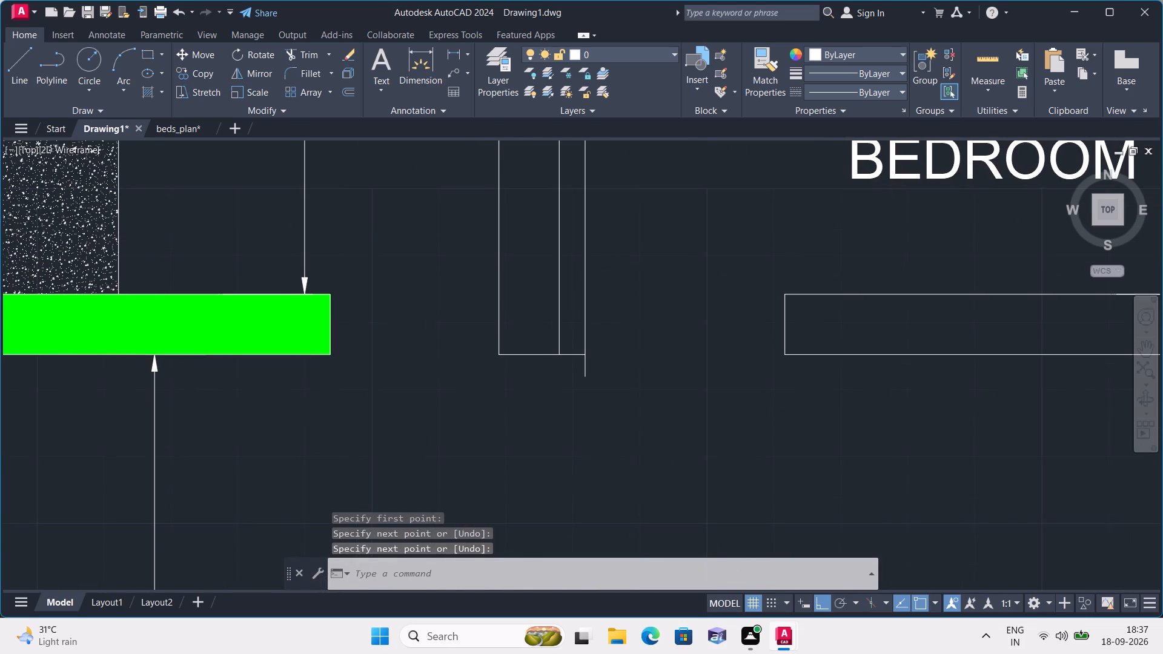
pyautogui.press('space')
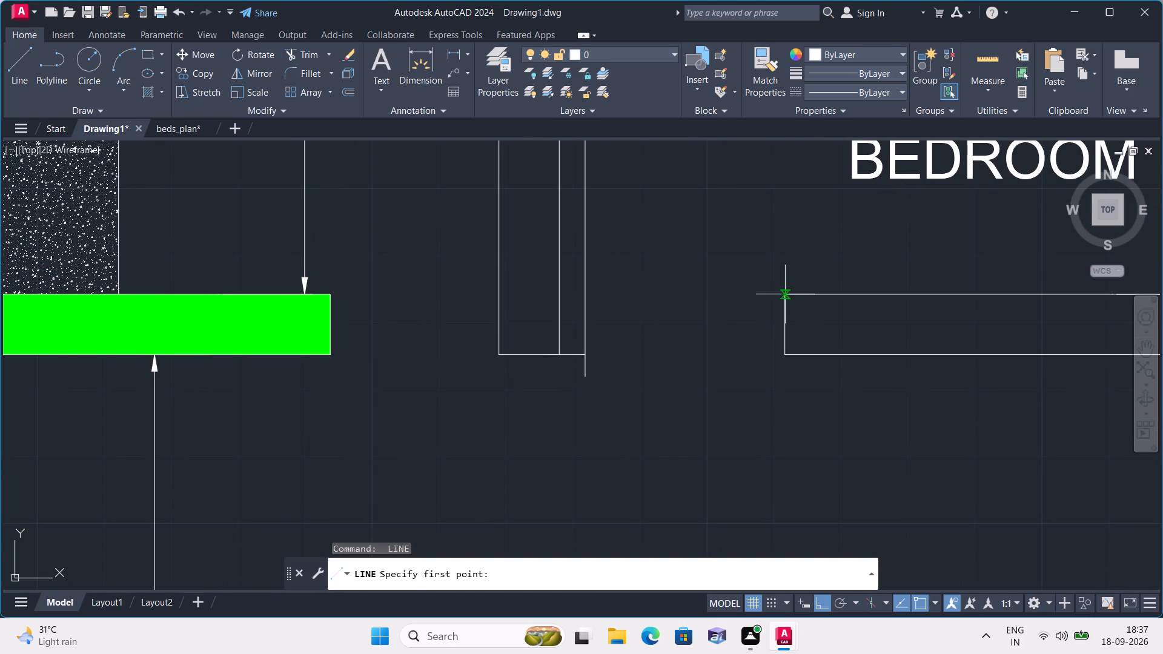
pyautogui.click(785, 292)
pyautogui.click(559, 293)
pyautogui.press('space')
# Draw a horizontal line across the wash area, from the existing column's lower corner to the new vertical line.
pyautogui.scroll(-1, 644, 300)
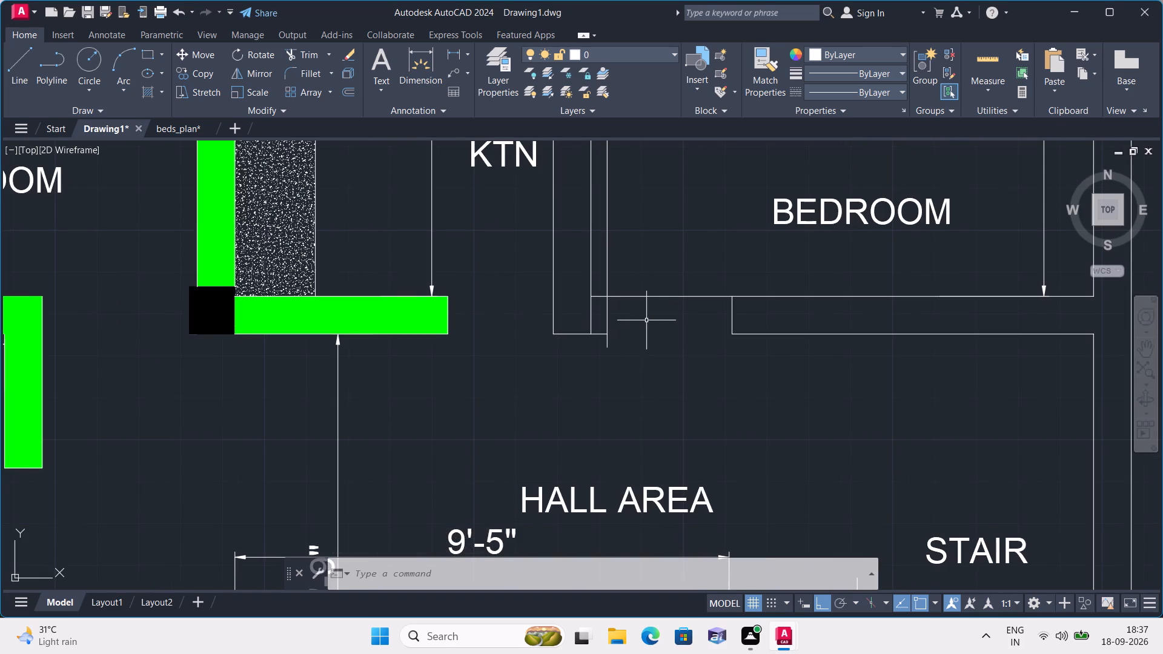
pyautogui.moveTo(659, 323); pyautogui.dragTo(654, 380, button='middle')
pyautogui.scroll(-1, 626, 340)
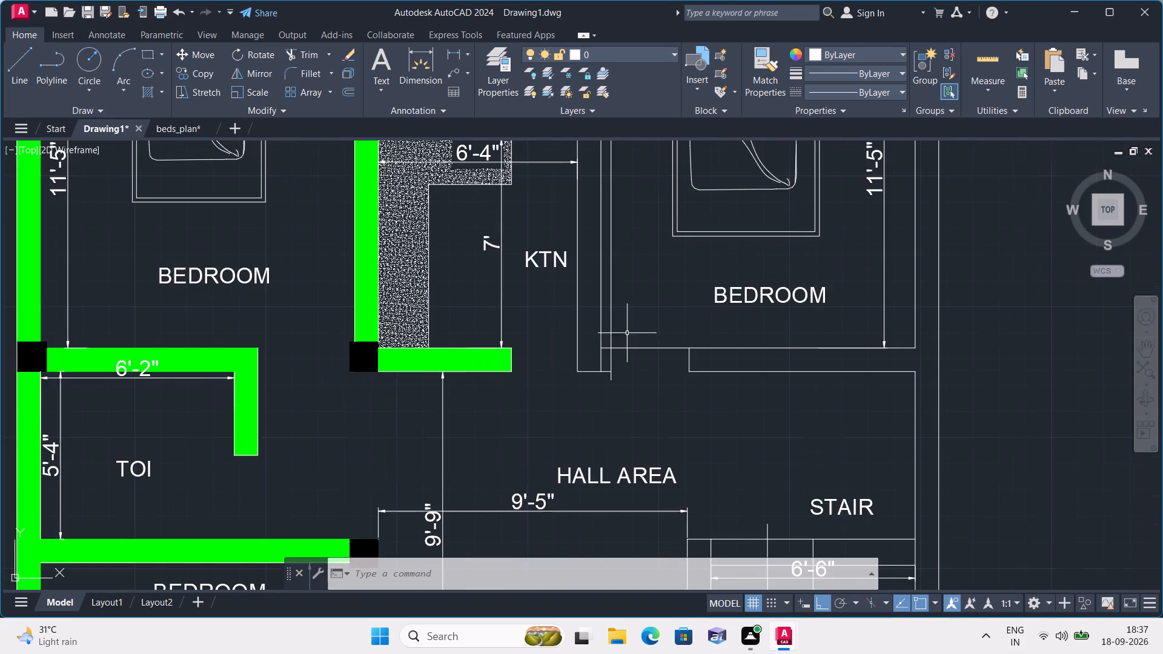
pyautogui.moveTo(638, 317); pyautogui.dragTo(639, 429, button='middle')
pyautogui.scroll(-1, 644, 397)
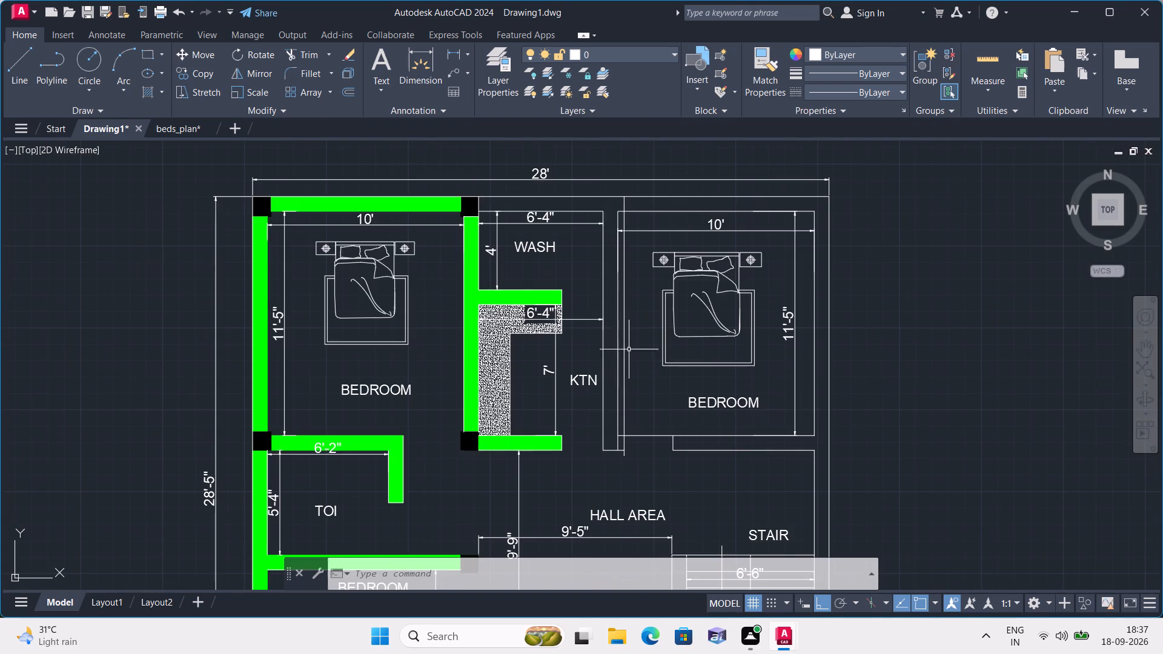
pyautogui.scroll(1, 640, 291)
pyautogui.moveTo(640, 290); pyautogui.dragTo(635, 384, button='middle')
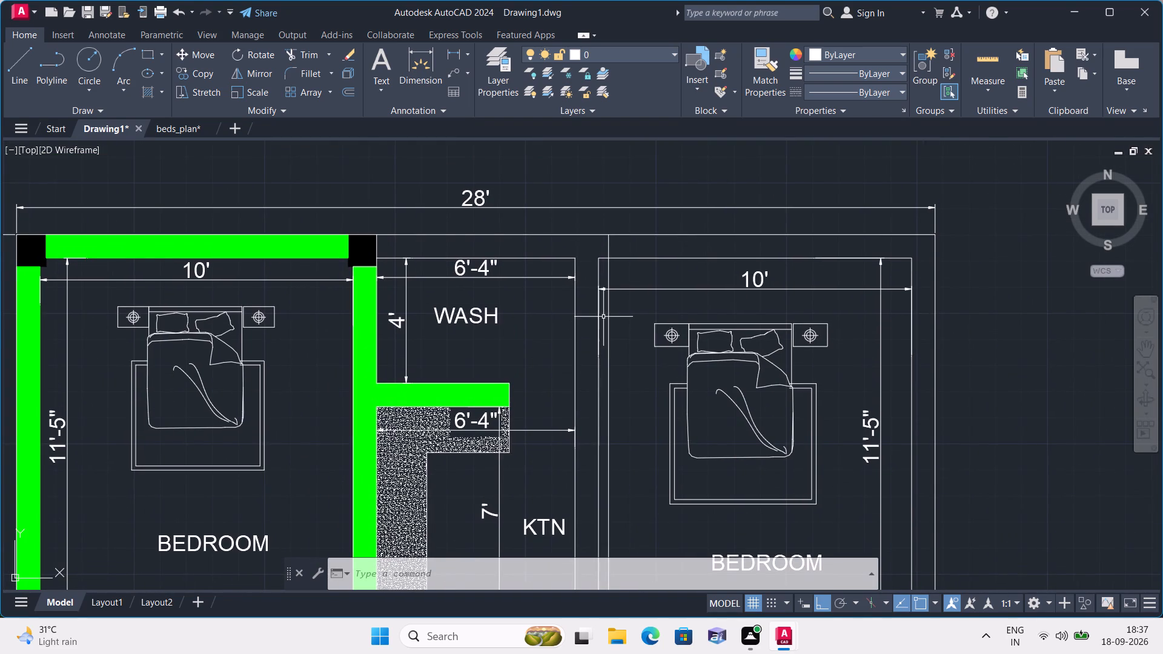
pyautogui.write('l')
pyautogui.press('space')
pyautogui.scroll(2, 404, 279)
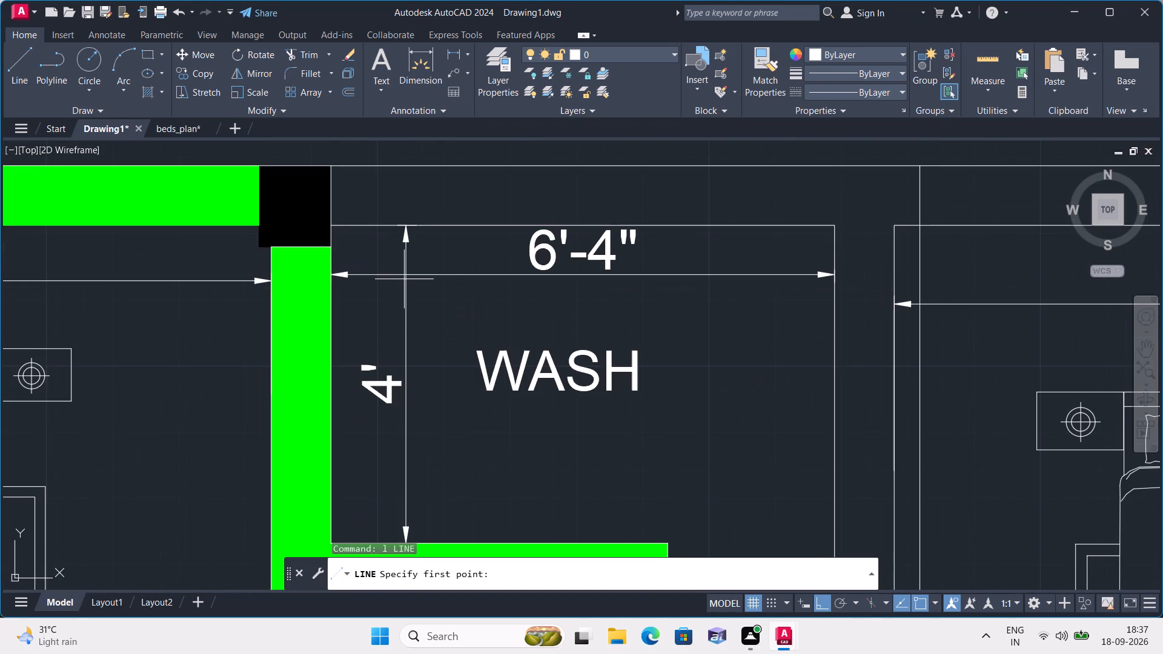
pyautogui.click(330, 248)
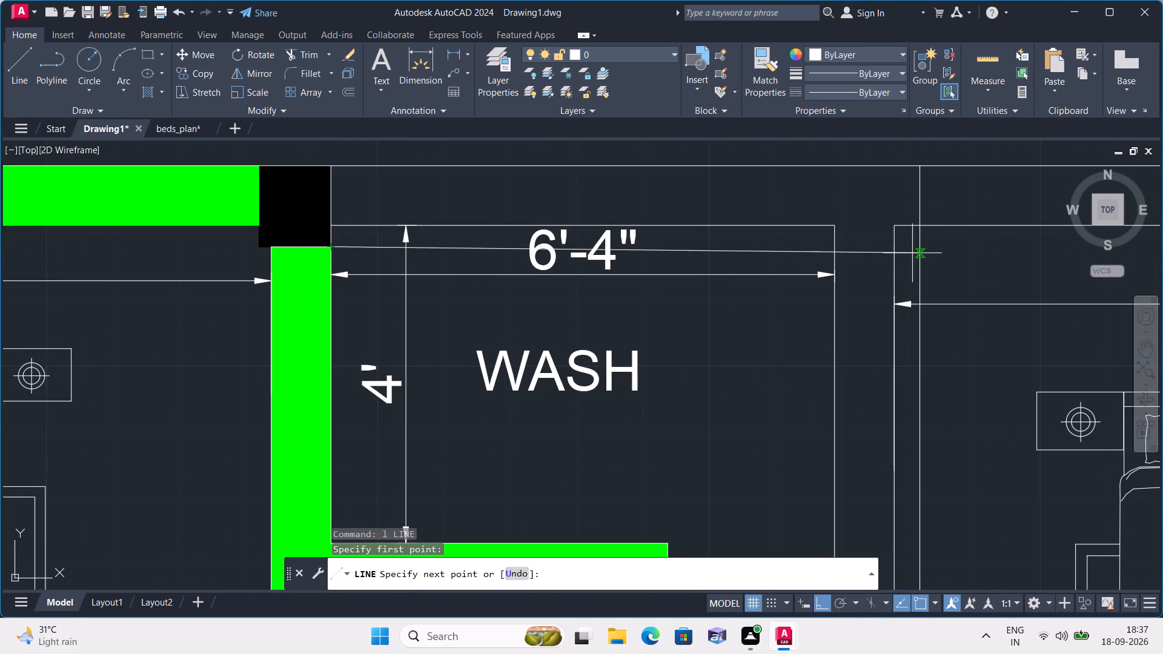
pyautogui.click(918, 246)
pyautogui.press('space')
# Trim the wall lines inside the upper column outline between wash and right bedroom, and the guide line crossing the wash area.
pyautogui.scroll(-1, 930, 252)
pyautogui.write('trim')
pyautogui.press('space')
pyautogui.scroll(2, 896, 234)
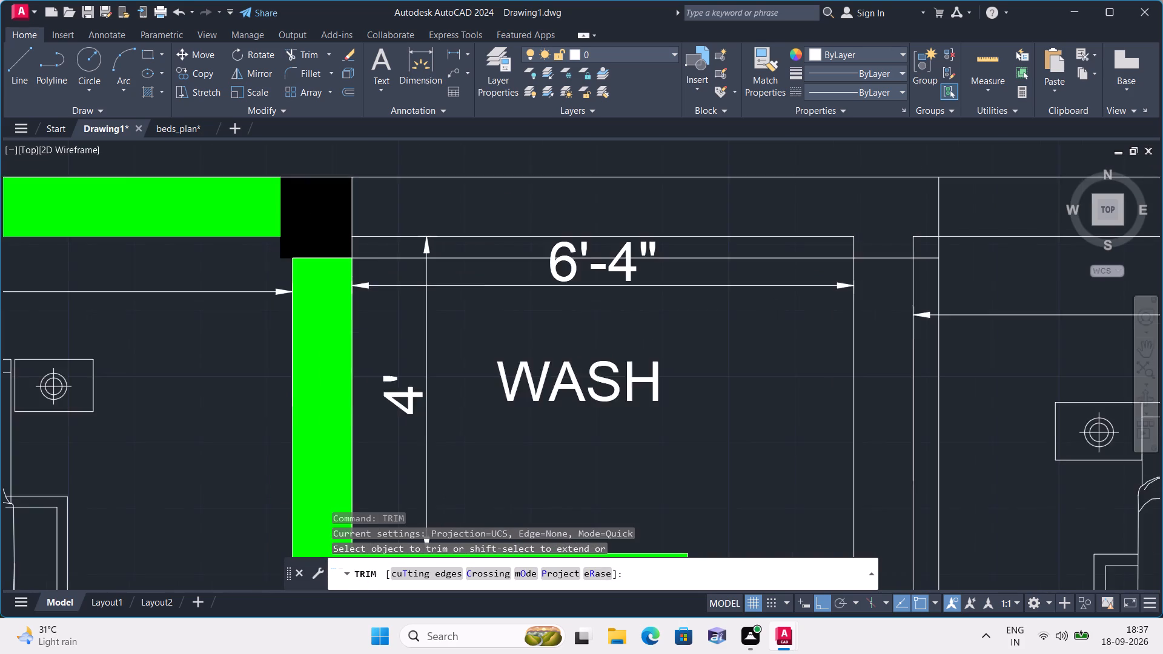
pyautogui.click(933, 236)
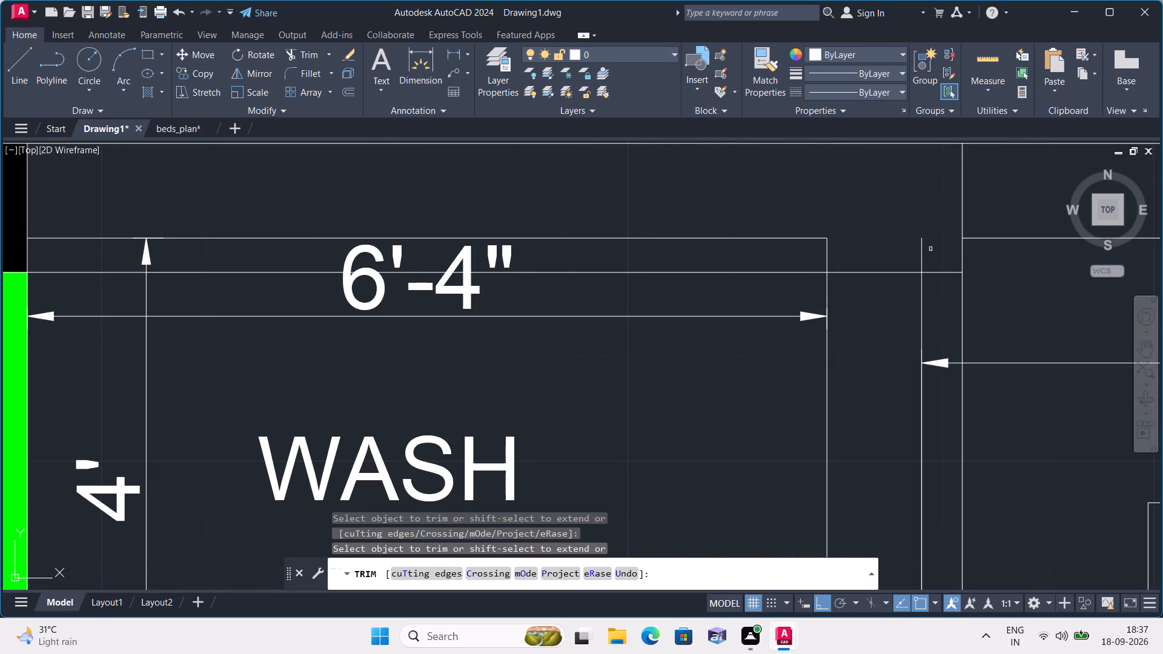
pyautogui.click(921, 259)
pyautogui.scroll(-1, 923, 250)
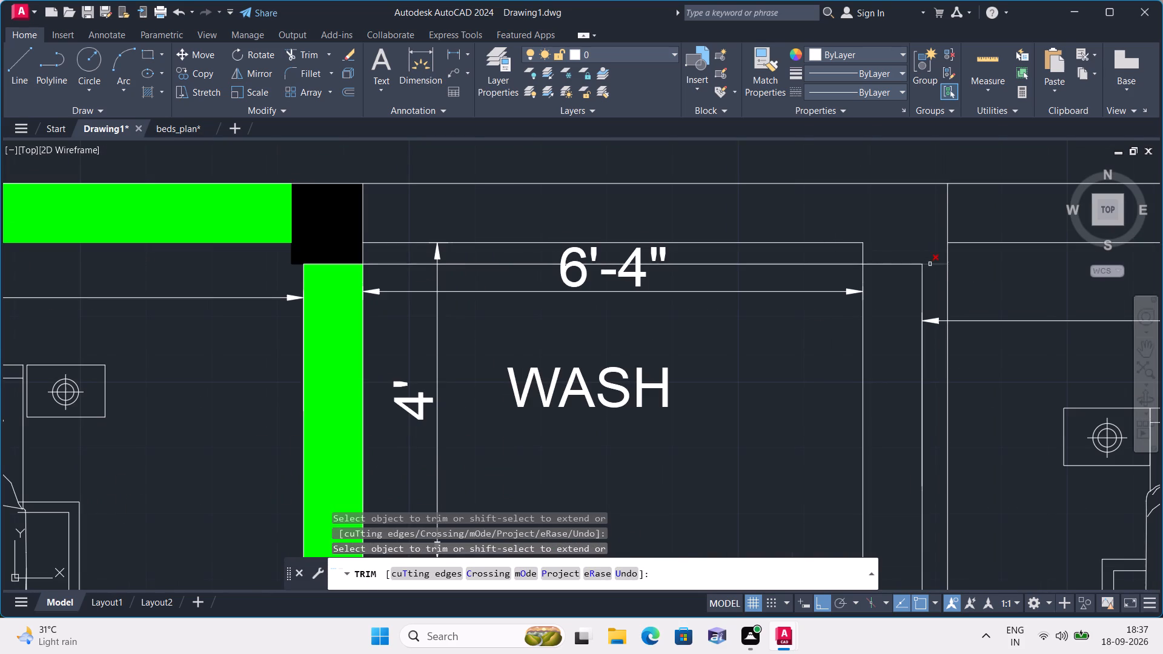
pyautogui.click(463, 266)
# Trim the wall face inside the lower column outline beside the kitchen and the vertical line's overhang below it.
pyautogui.scroll(-1, 463, 266)
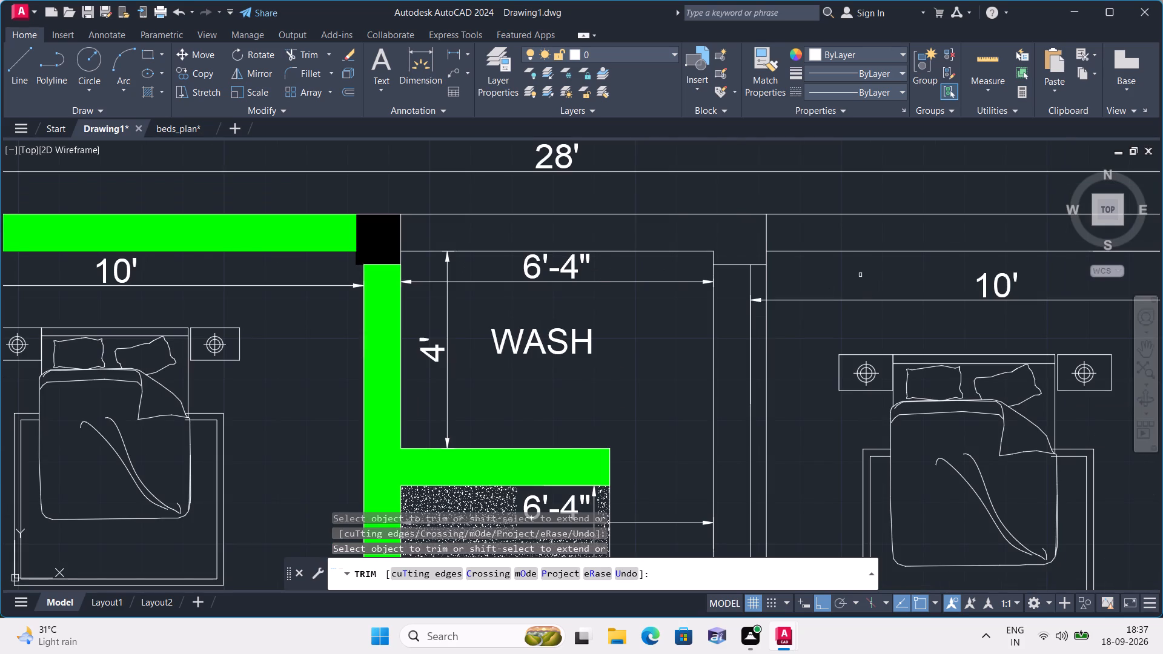
pyautogui.scroll(-1, 860, 275)
pyautogui.moveTo(860, 275); pyautogui.dragTo(800, 205, button='middle')
pyautogui.moveTo(760, 383); pyautogui.dragTo(734, 267, button='middle')
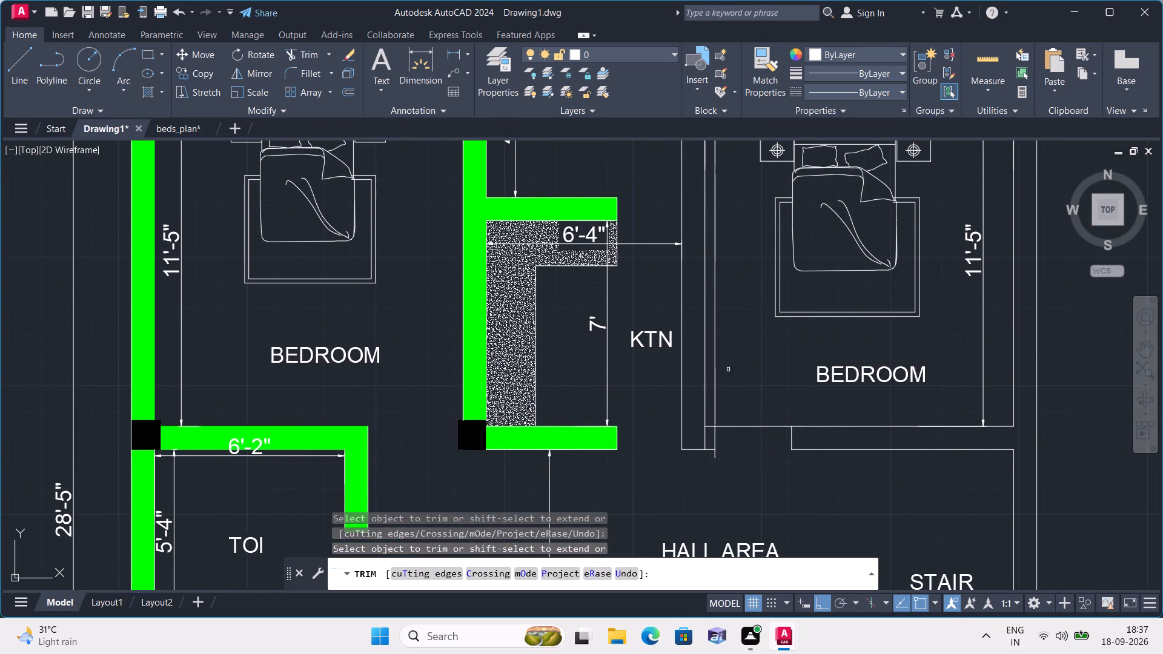
pyautogui.scroll(1, 718, 457)
pyautogui.click(709, 457)
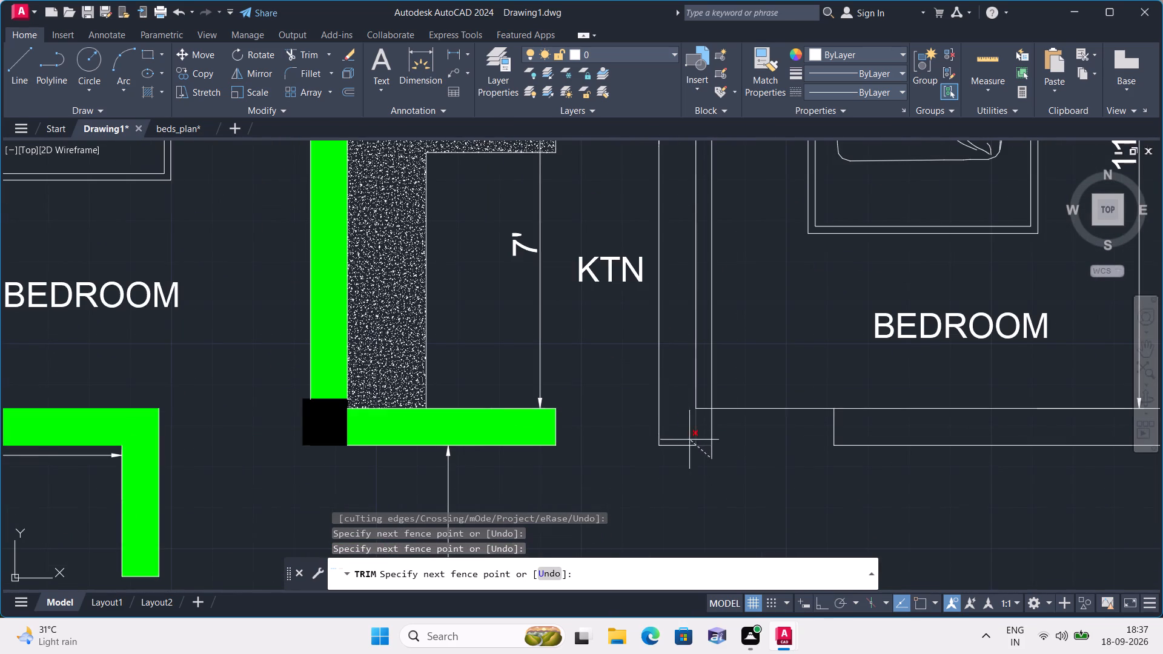
pyautogui.click(712, 465)
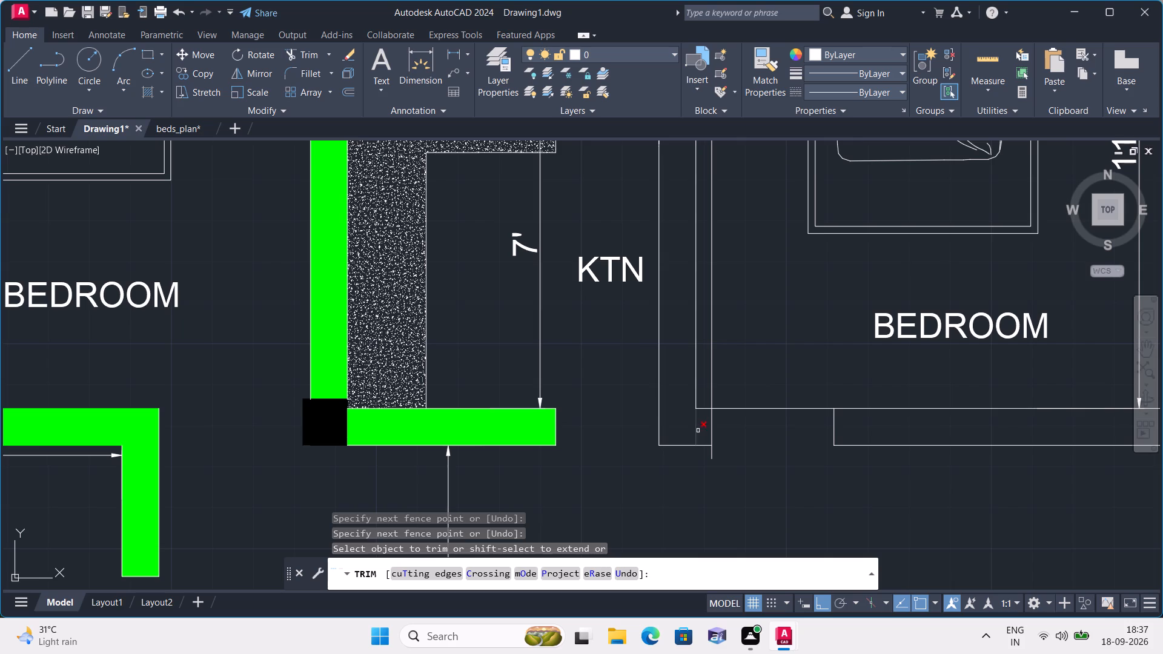
pyautogui.click(698, 431)
pyautogui.click(711, 458)
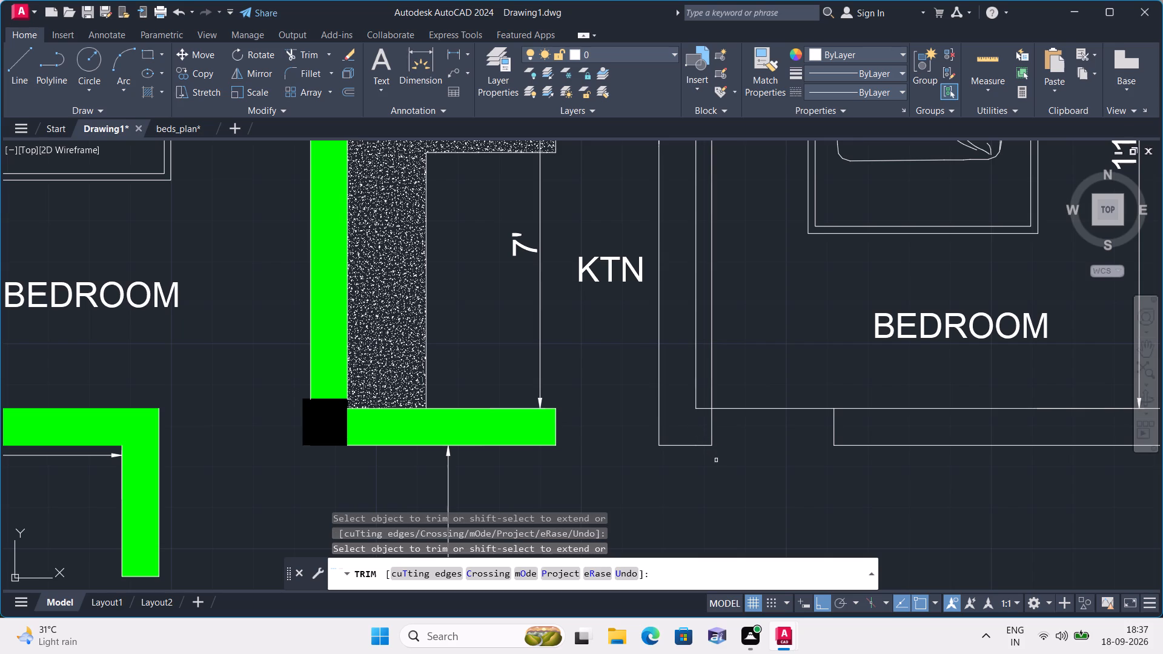
# Trim away the stretch of the vertical guide line between the upper and lower column outlines in the right bedroom.
pyautogui.scroll(-1, 749, 440)
pyautogui.moveTo(746, 388); pyautogui.dragTo(744, 446, button='middle')
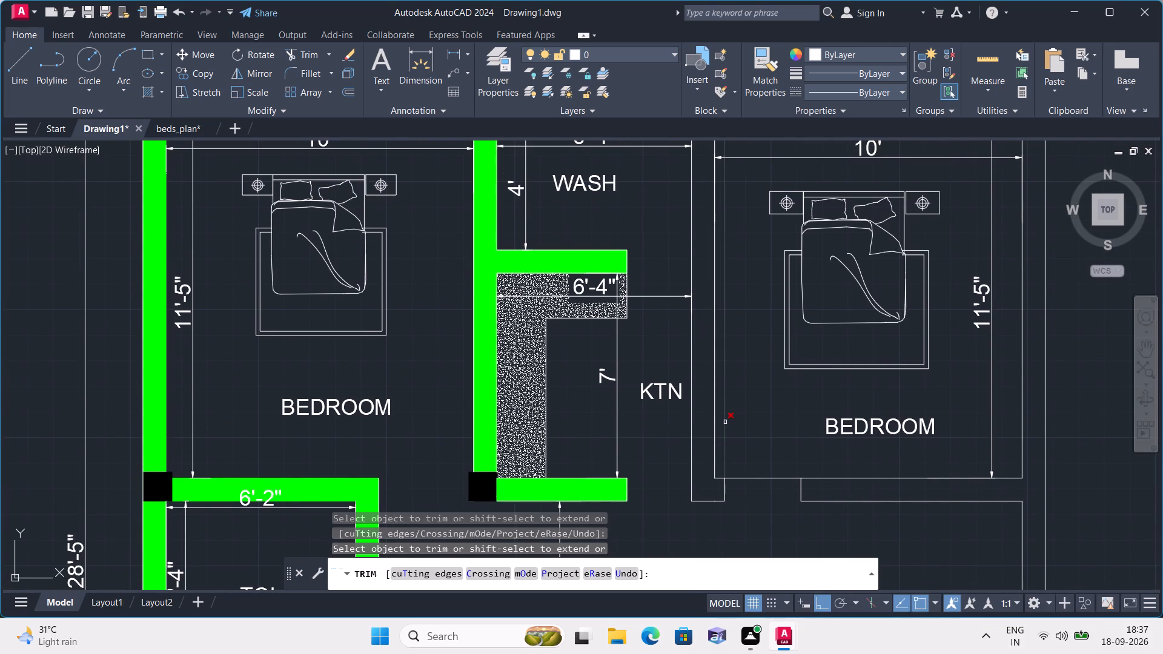
pyautogui.moveTo(729, 388); pyautogui.dragTo(737, 461, button='middle')
pyautogui.scroll(-1, 737, 461)
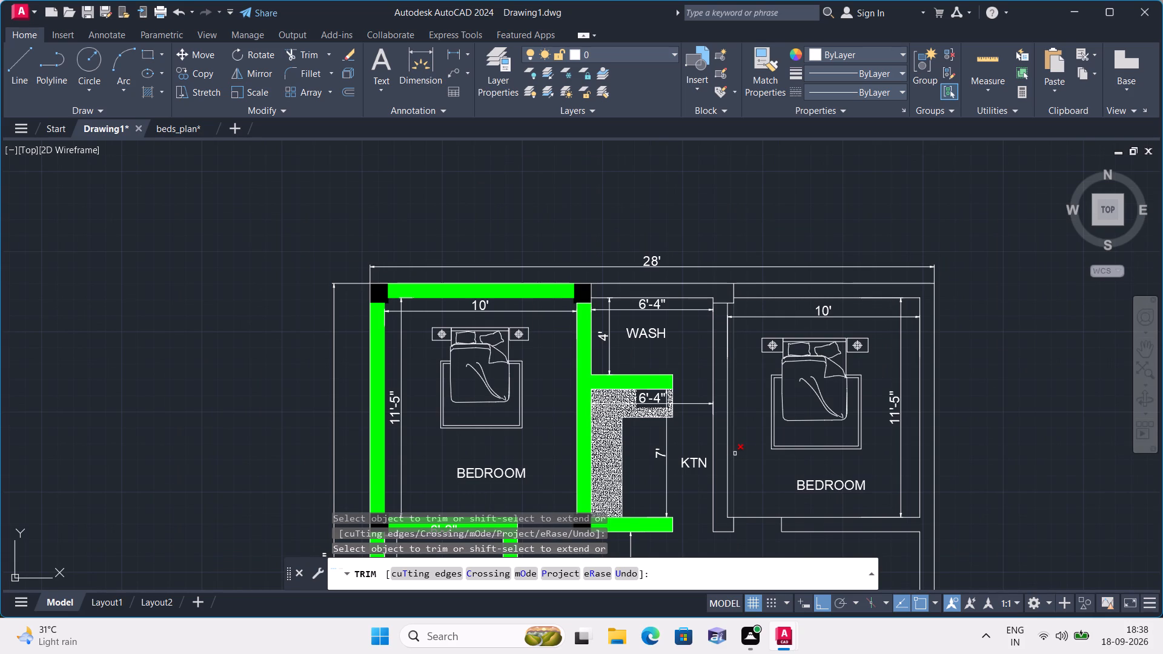
pyautogui.click(735, 454)
pyautogui.press('space')
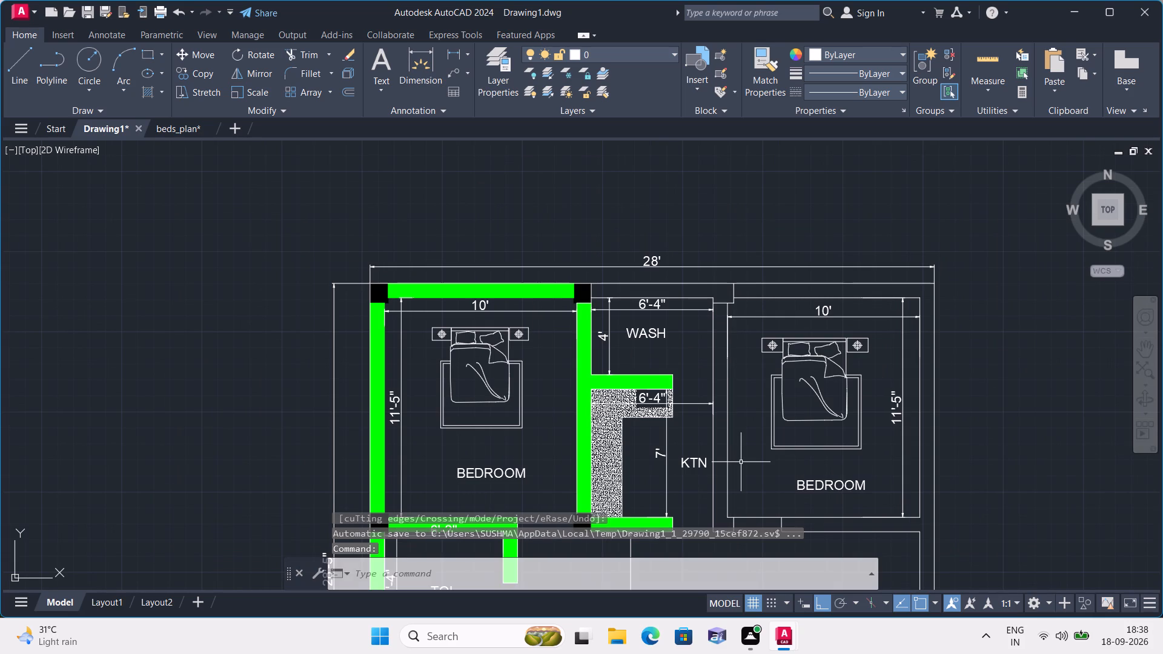
# Draw a horizontal line across the right bedroom just above its lower wall, from the kitchen-side wall to the opposite wall.
pyautogui.press('l')
pyautogui.press('space')
pyautogui.scroll(2, 746, 510)
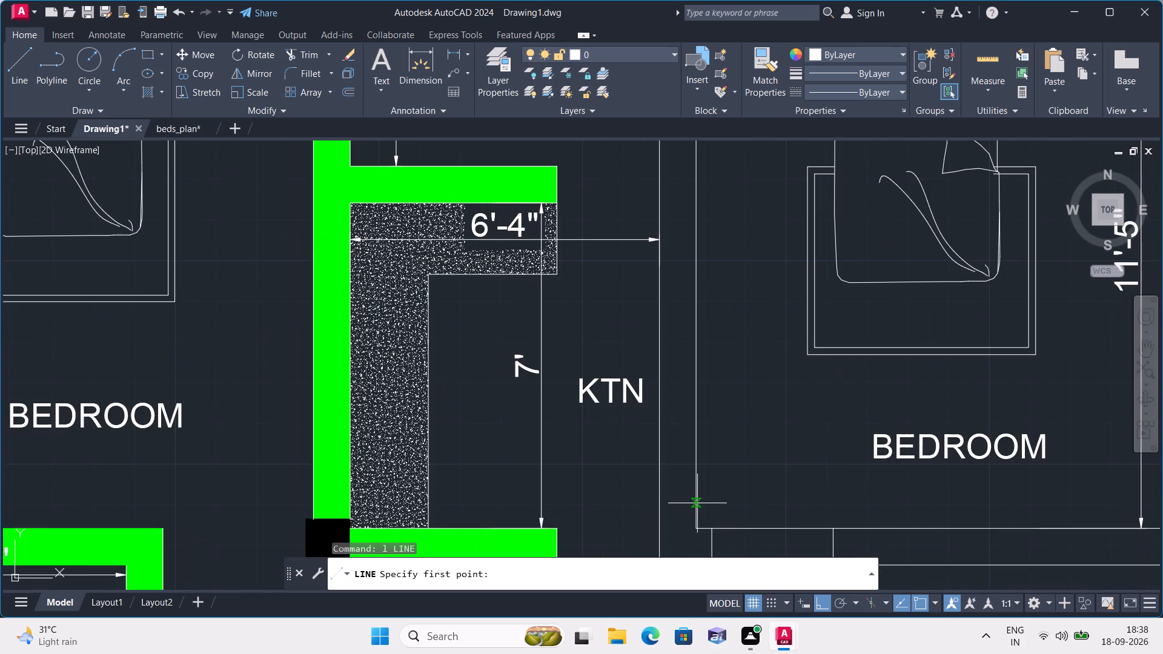
pyautogui.click(696, 518)
pyautogui.scroll(-1, 803, 521)
pyautogui.moveTo(799, 513); pyautogui.dragTo(728, 413, button='middle')
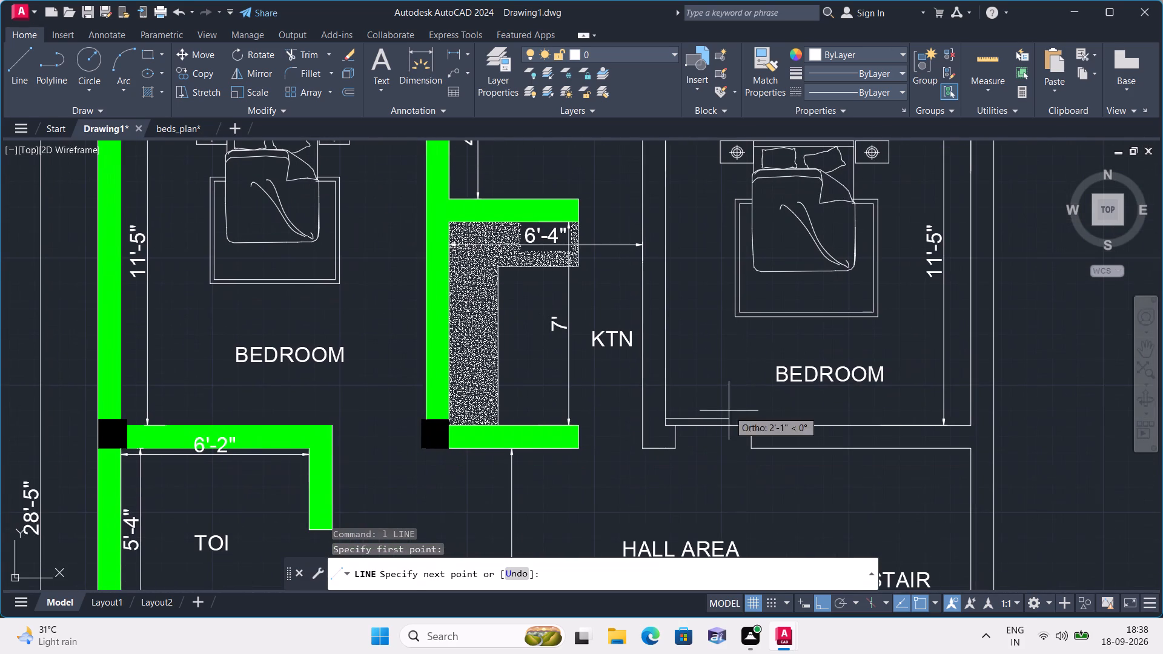
pyautogui.click(966, 417)
pyautogui.press('space')
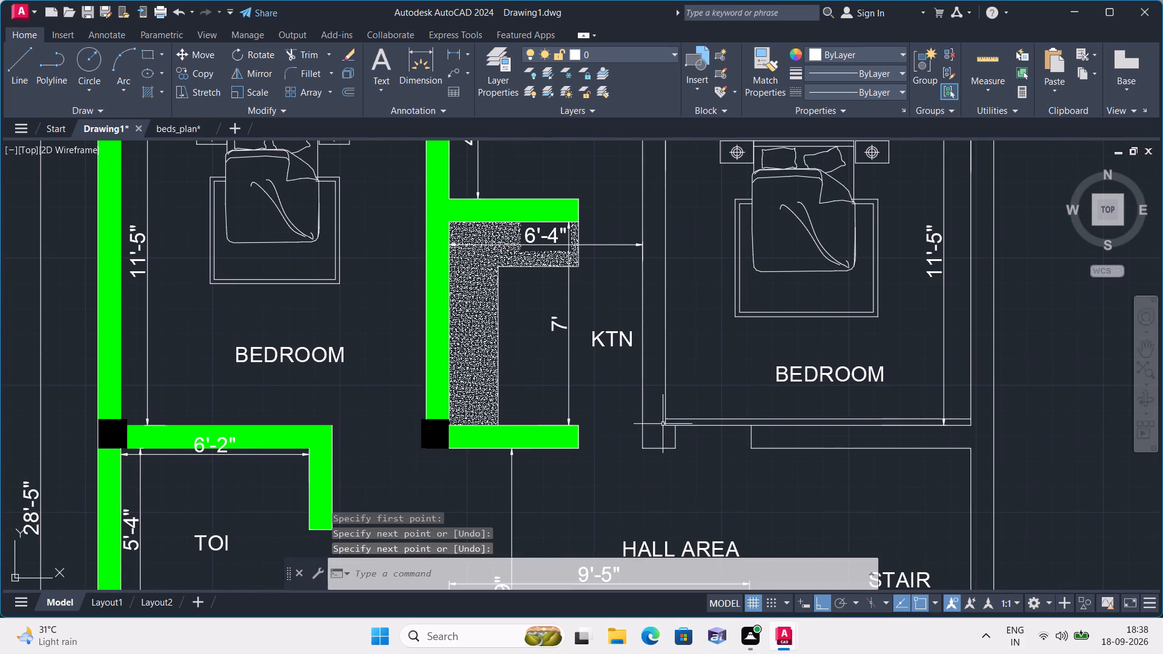
# Draw a short vertical line extending the lower column outline's bedroom-side edge up to the new horizontal line.
pyautogui.scroll(1, 667, 432)
pyautogui.press('space')
pyautogui.click(681, 421)
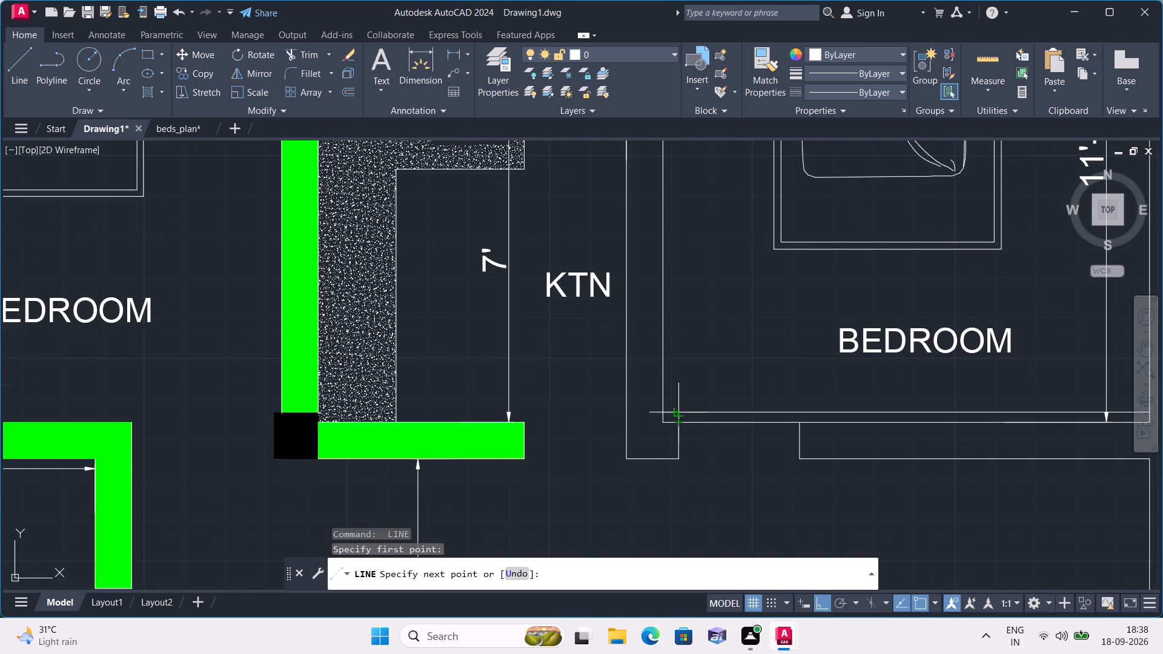
pyautogui.click(678, 409)
pyautogui.press('space')
# Trim the old wall-corner line segments lying inside the lower column outline beside the kitchen.
pyautogui.scroll(-1, 706, 395)
pyautogui.write('trim')
pyautogui.press('space')
pyautogui.scroll(2, 694, 413)
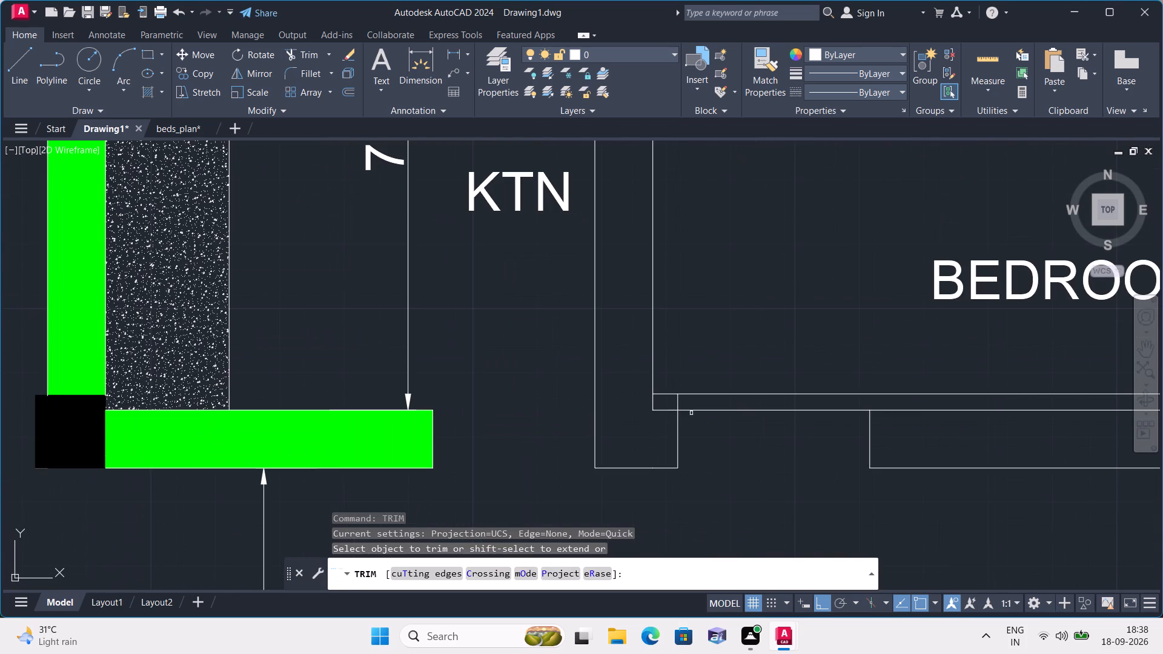
pyautogui.click(654, 410)
pyautogui.click(652, 405)
pyautogui.scroll(-1, 656, 412)
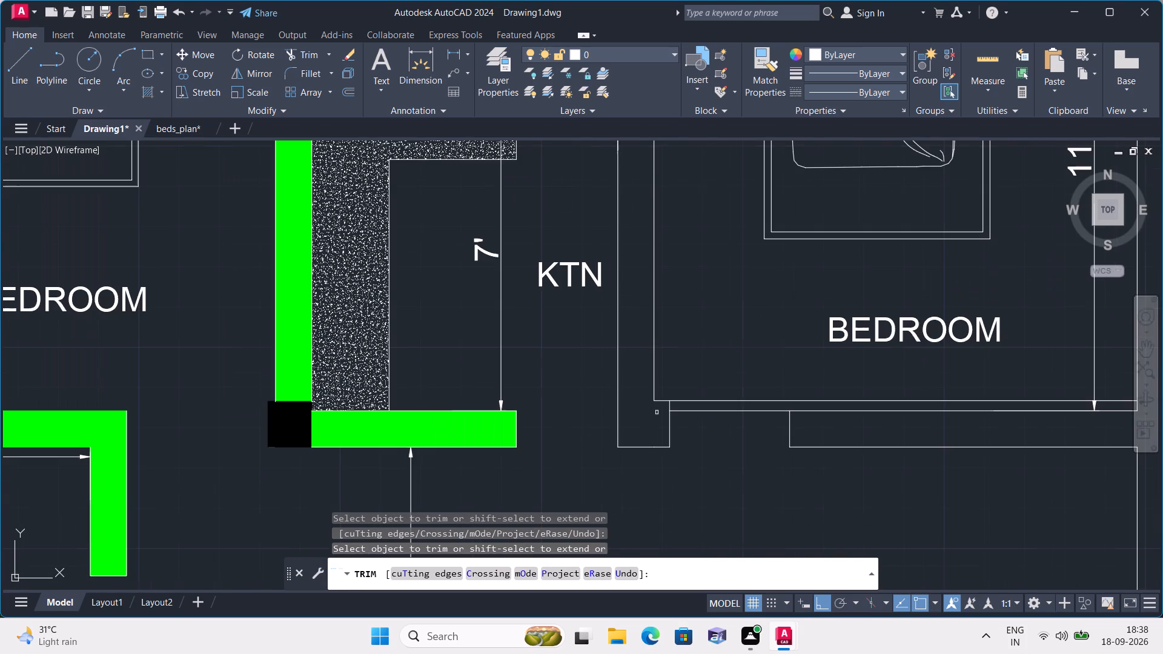
# Trim away the horizontal line across the right bedroom and the wall lines crossing the door opening beside the lower column outline.
pyautogui.click(706, 400)
pyautogui.scroll(-1, 701, 369)
pyautogui.moveTo(701, 369); pyautogui.dragTo(703, 373, button='middle')
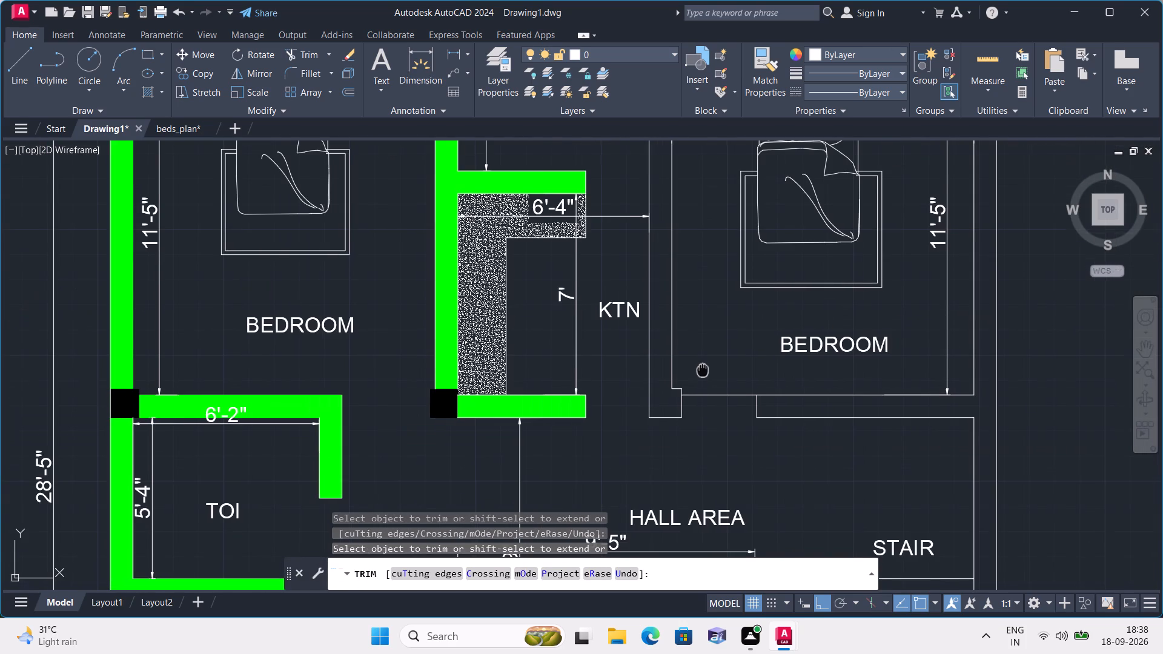
pyautogui.moveTo(703, 373); pyautogui.dragTo(707, 397, button='middle')
pyautogui.click(707, 425)
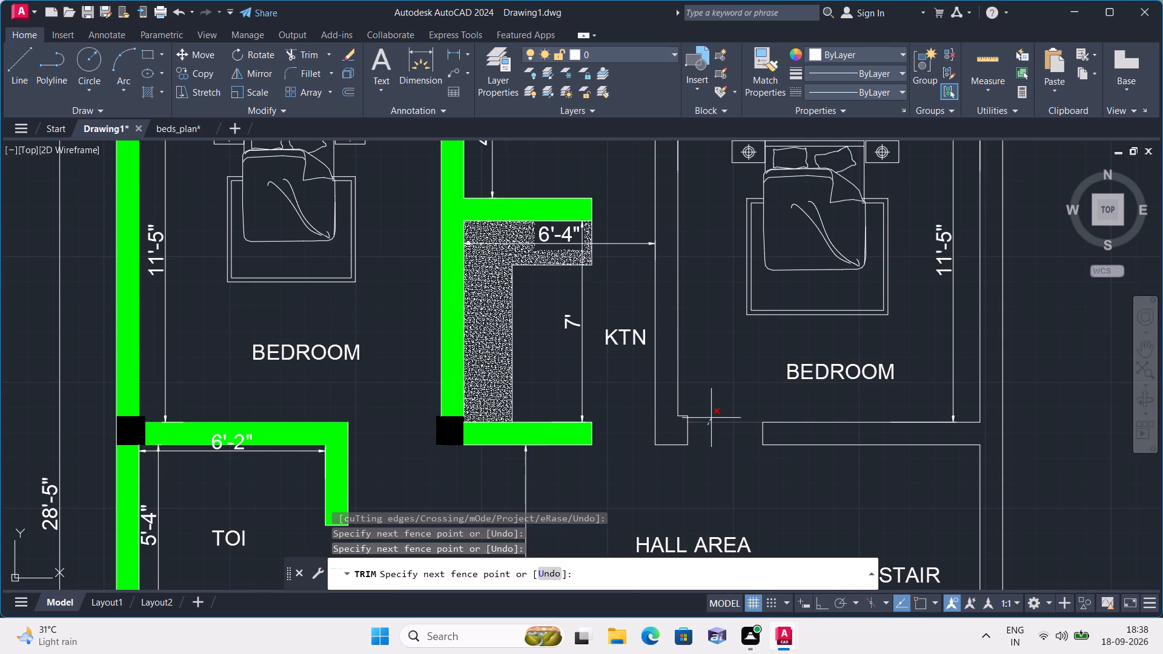
pyautogui.click(711, 415)
pyautogui.scroll(-2, 720, 380)
pyautogui.moveTo(720, 380); pyautogui.dragTo(710, 441, button='middle')
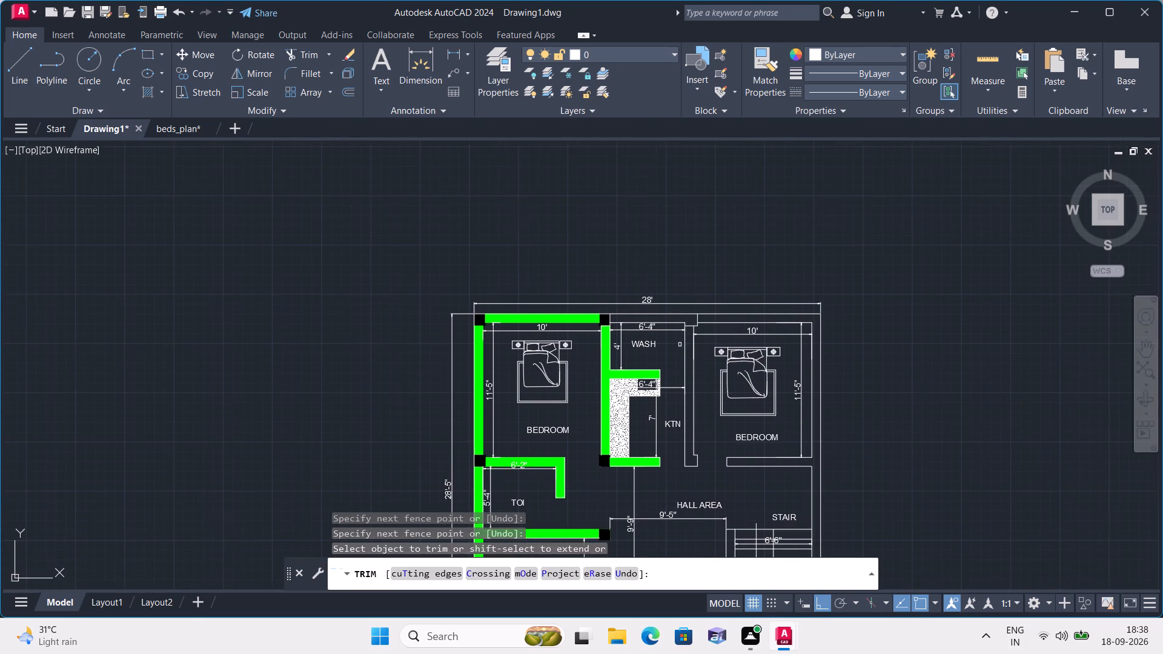
pyautogui.scroll(2, 680, 345)
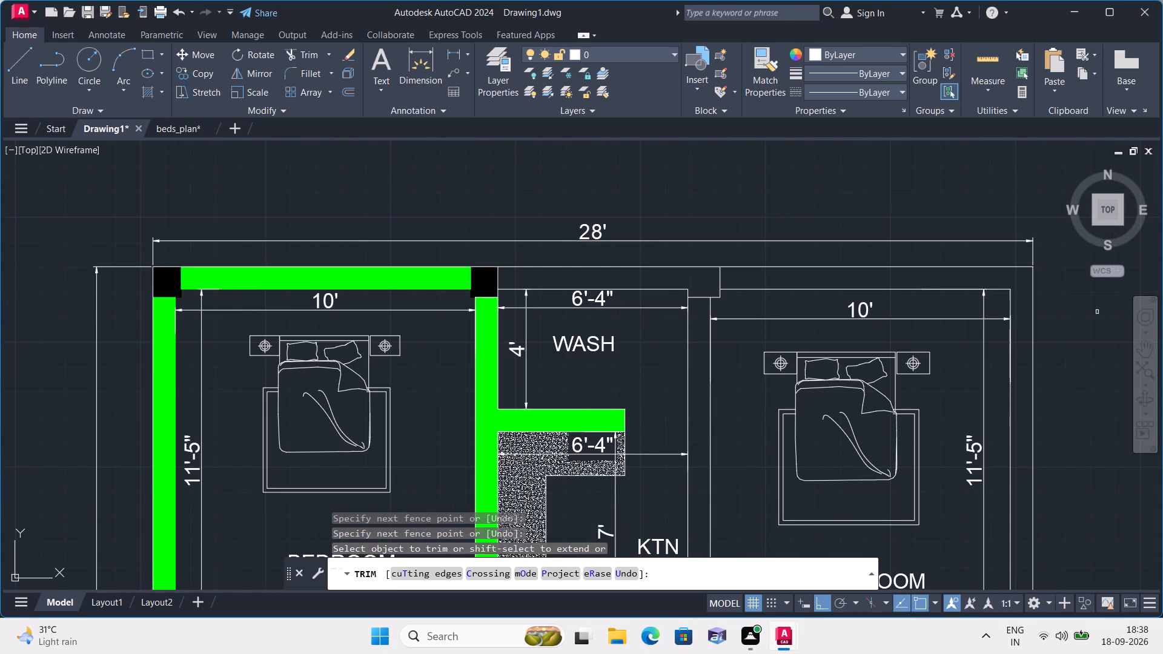
pyautogui.press('space')
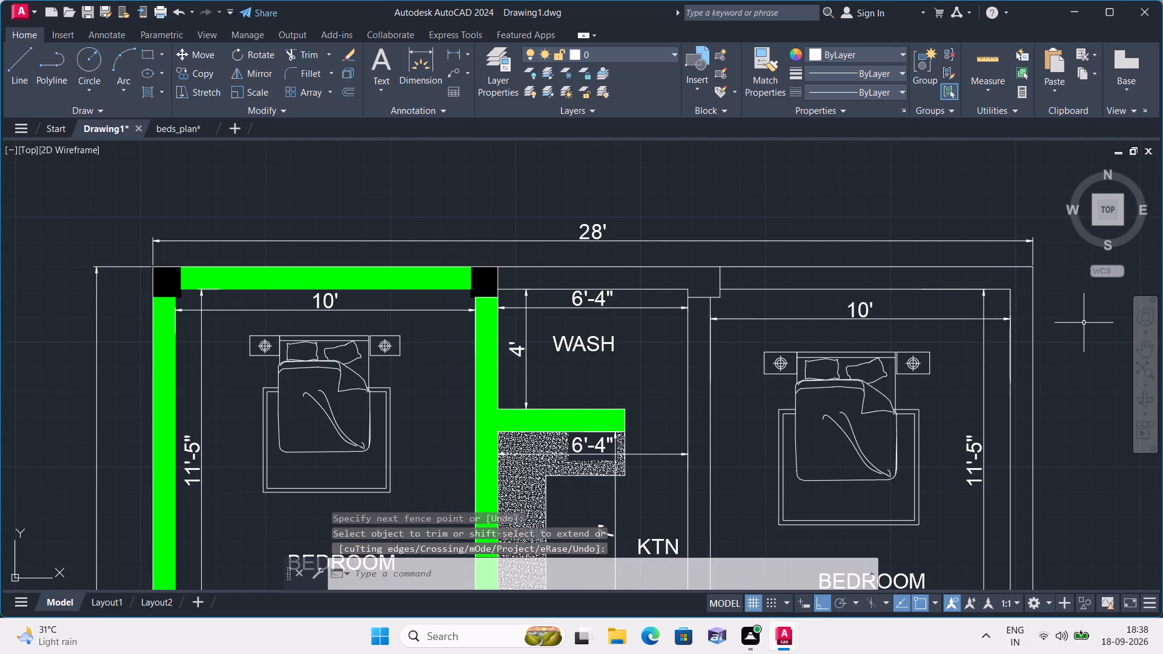
# Draw a vertical line across the outer wall thickness to close the wash-side edge of the upper column outline.
pyautogui.write('l')
pyautogui.press('space')
pyautogui.scroll(2, 707, 308)
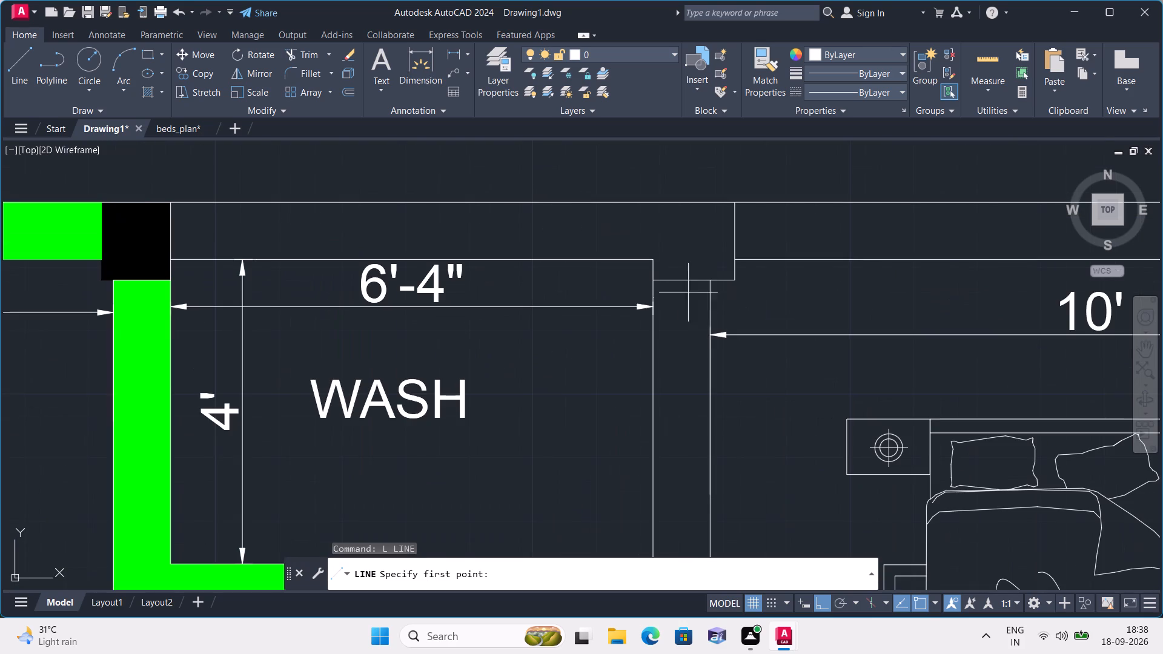
pyautogui.click(655, 262)
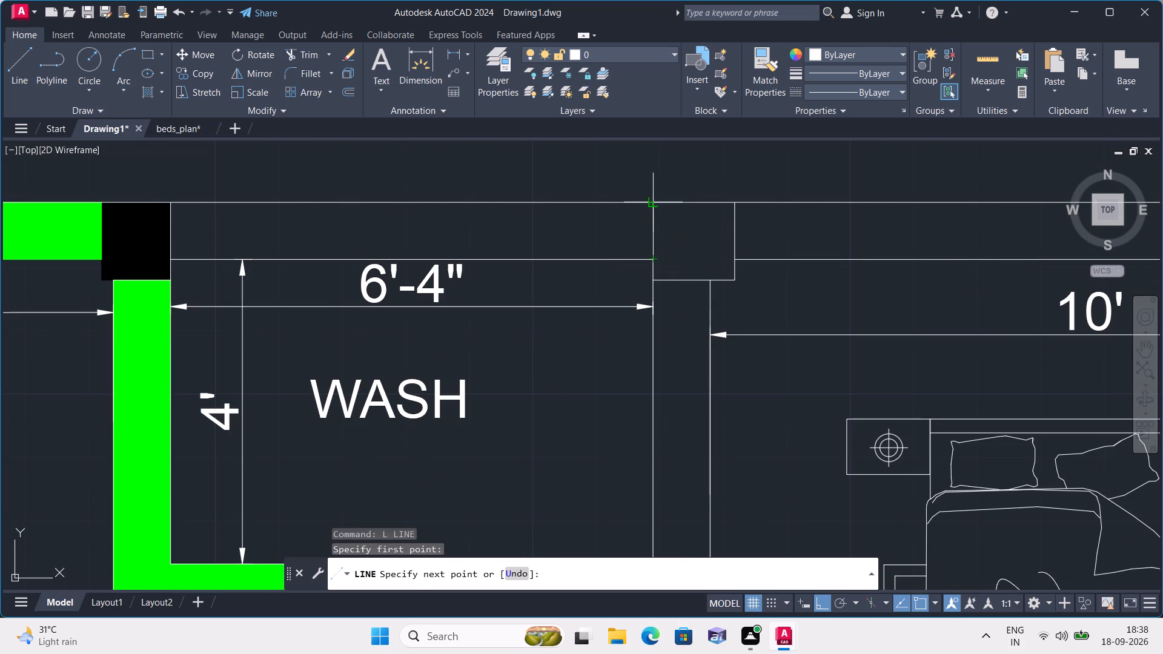
pyautogui.click(652, 203)
pyautogui.press('space')
# Draw a horizontal line across the kitchen–bedroom wall to close the top of the lower column outline.
pyautogui.scroll(-1, 694, 379)
pyautogui.moveTo(685, 365); pyautogui.dragTo(681, 228, button='middle')
pyautogui.scroll(-2, 690, 418)
pyautogui.moveTo(701, 451); pyautogui.dragTo(658, 228, button='middle')
pyautogui.scroll(2, 641, 325)
pyautogui.press('space')
pyautogui.click(672, 311)
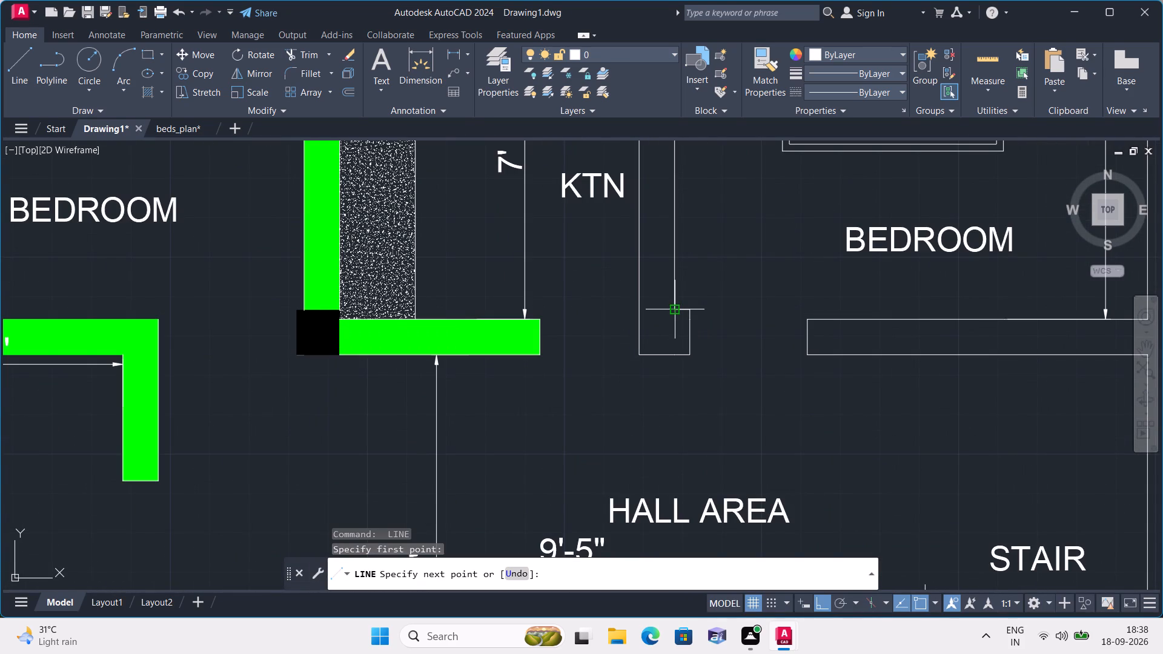
pyautogui.click(637, 314)
pyautogui.press('space')
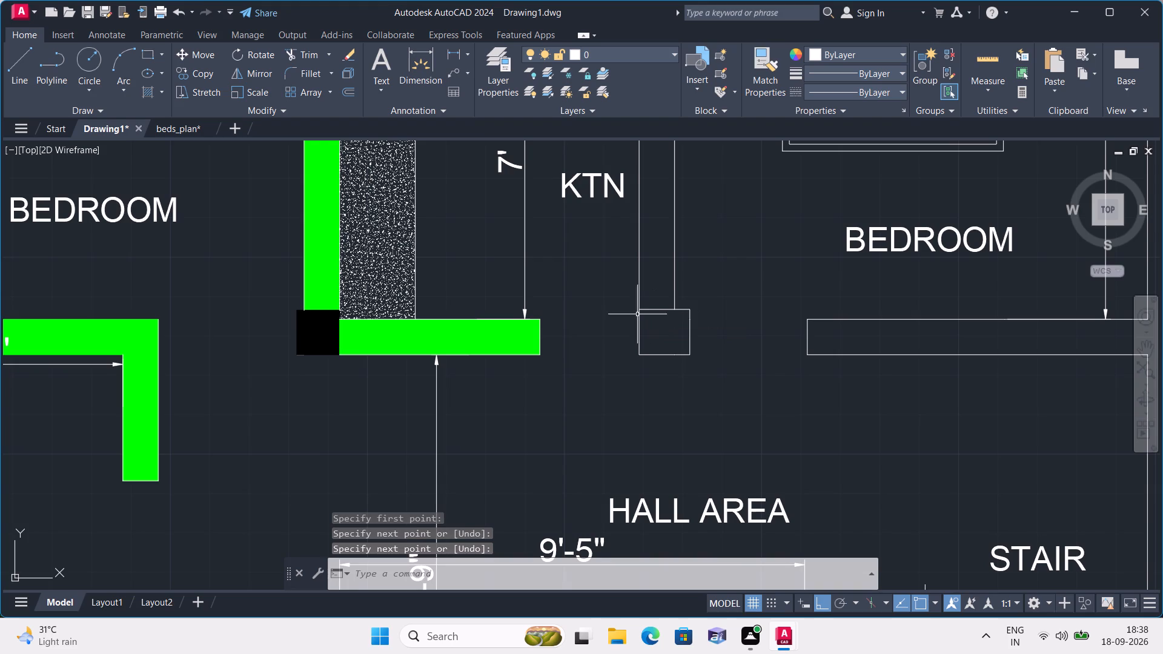
# Fill the lower and upper column outlines on the kitchen–bedroom wall with solid hatch in black (0,0,0).
pyautogui.moveTo(719, 333); pyautogui.dragTo(707, 443, button='middle')
pyautogui.scroll(-1, 707, 443)
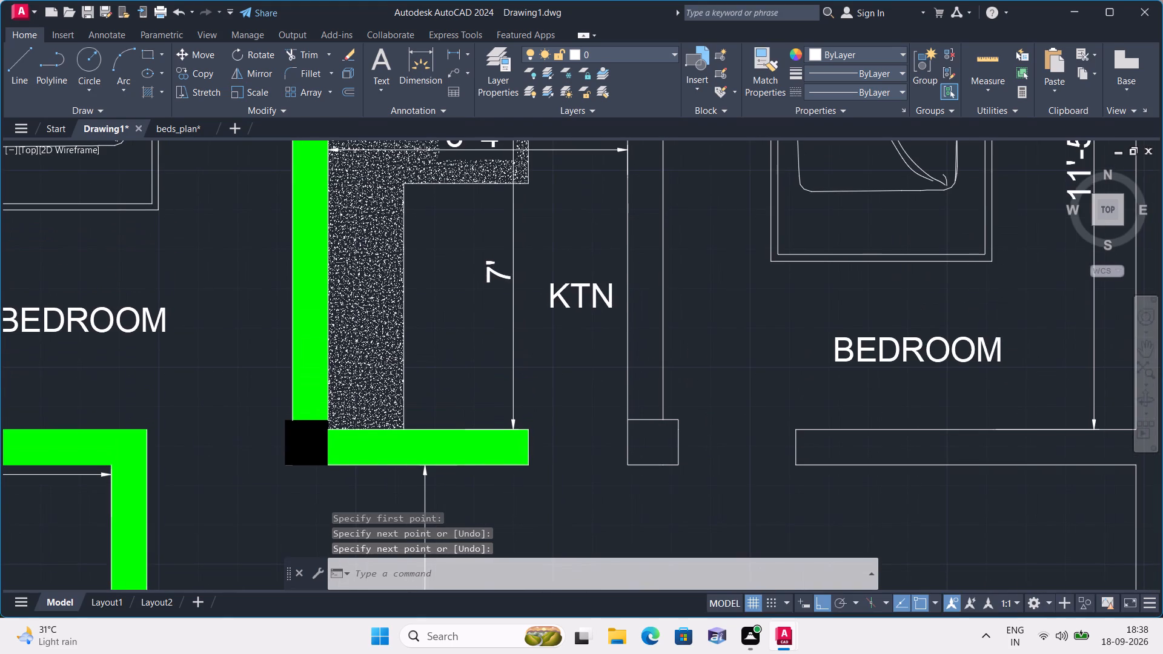
pyautogui.write('h')
pyautogui.press('space')
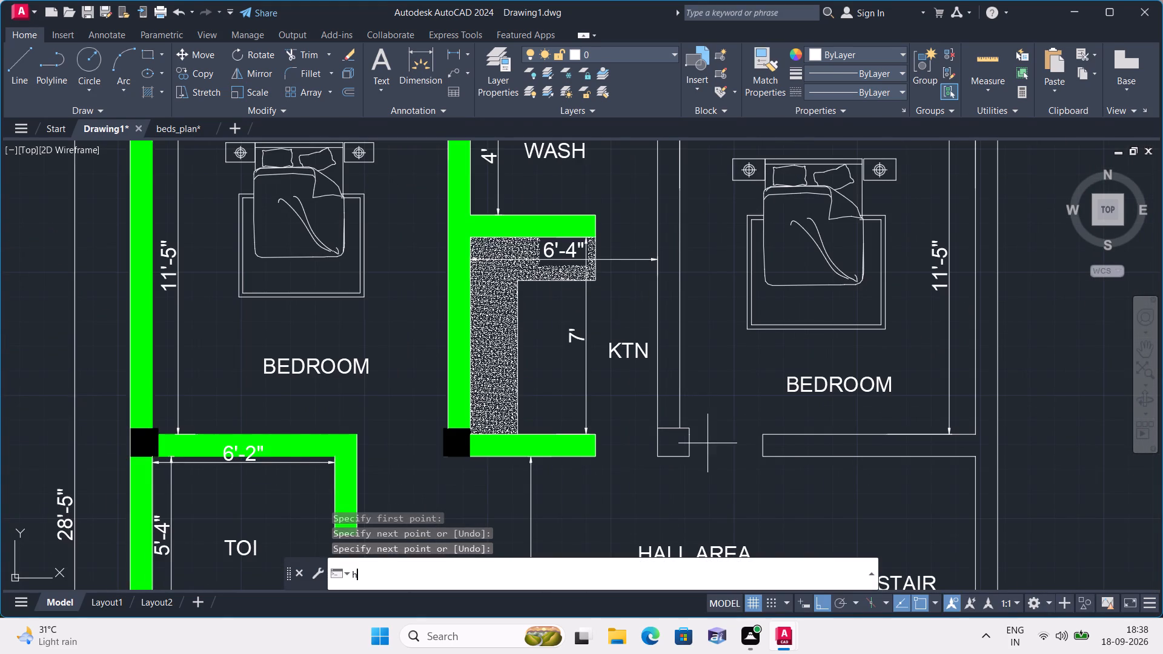
pyautogui.click(443, 74)
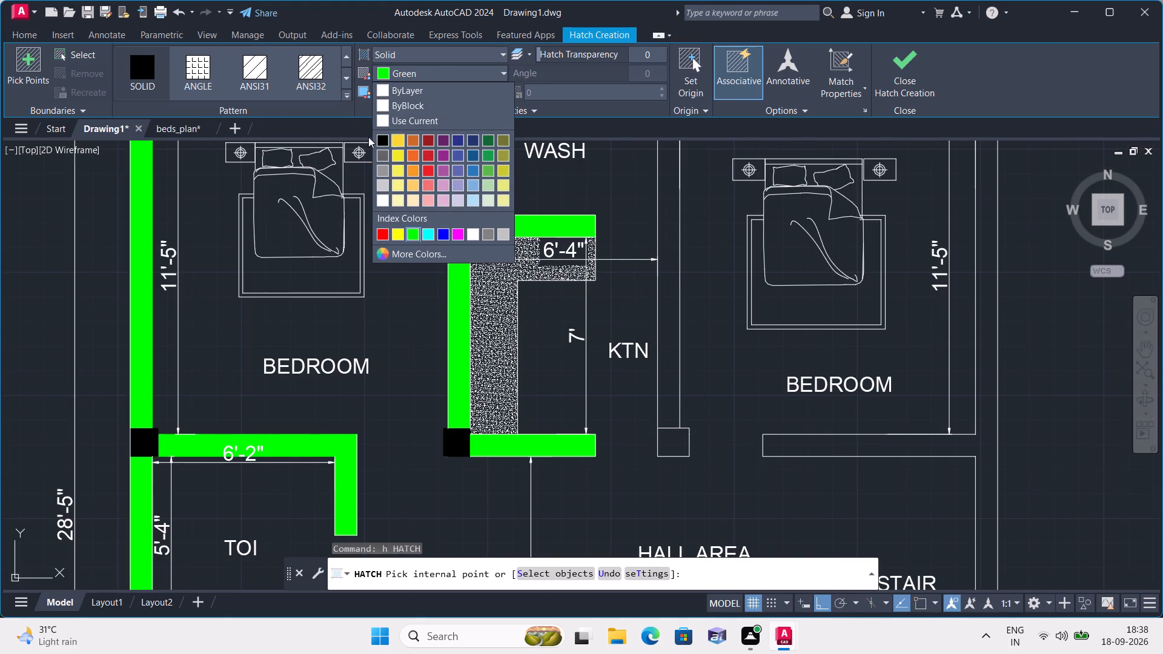
pyautogui.click(384, 141)
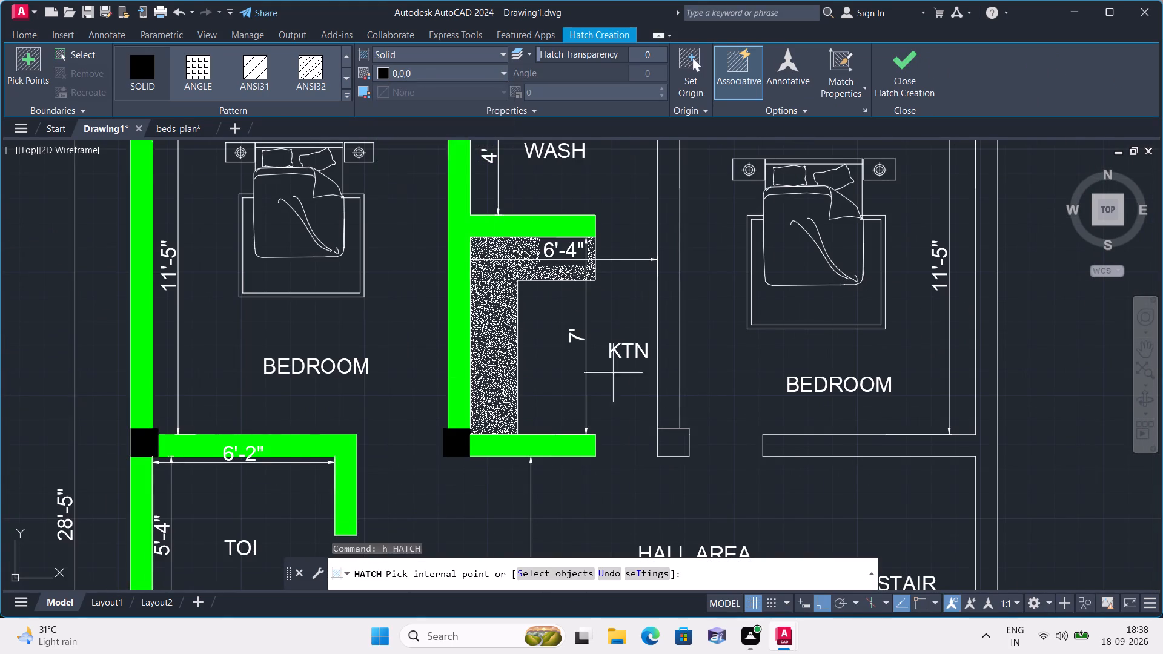
pyautogui.click(661, 432)
pyautogui.scroll(-1, 644, 352)
pyautogui.moveTo(646, 355); pyautogui.dragTo(617, 540, button='middle')
pyautogui.click(634, 375)
pyautogui.press('space')
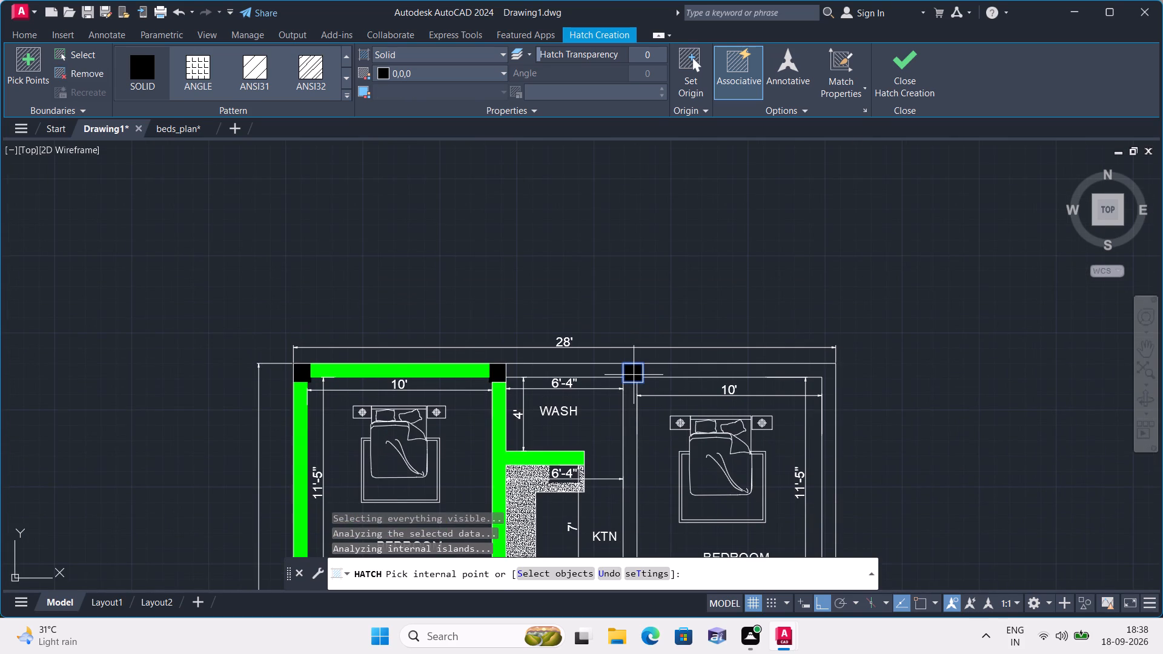
# Delete the white outline lines along the lower and bedroom-side edges of the two newly filled columns.
pyautogui.moveTo(679, 367); pyautogui.dragTo(609, 125, button='middle')
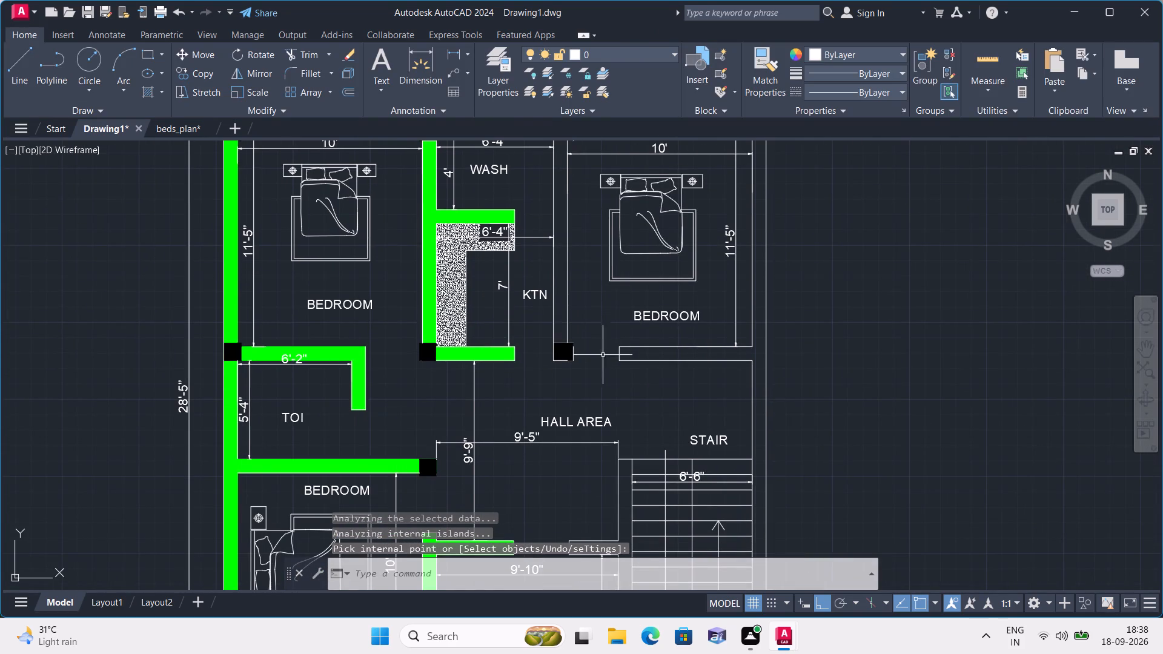
pyautogui.scroll(3, 599, 356)
pyautogui.click(521, 342)
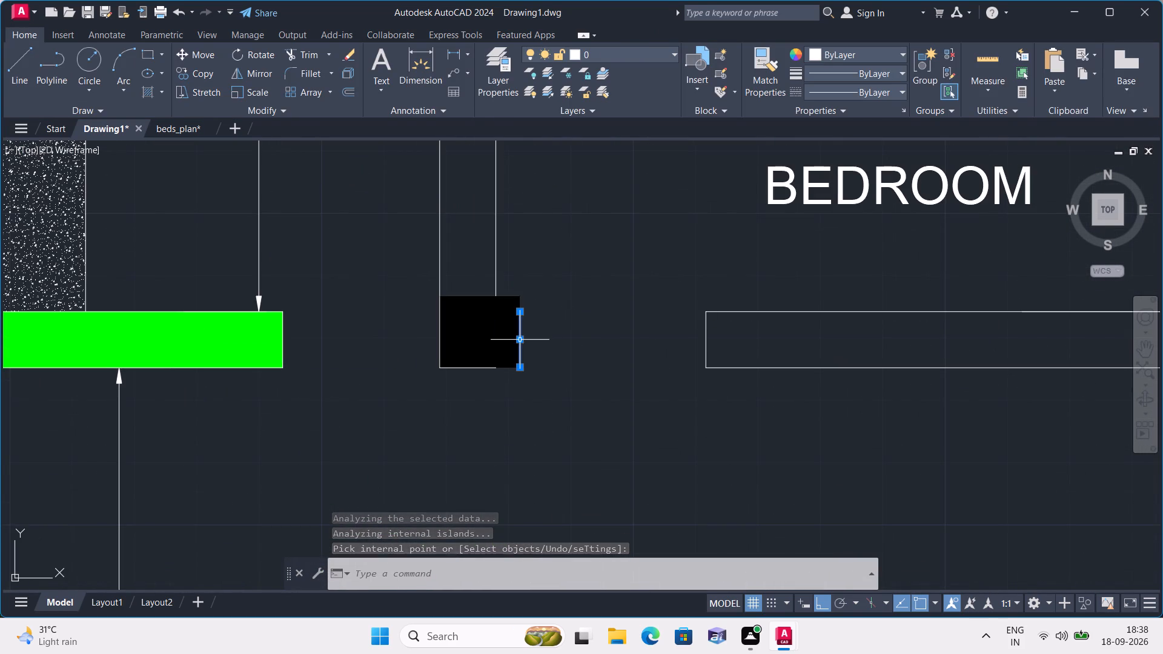
pyautogui.click(480, 368)
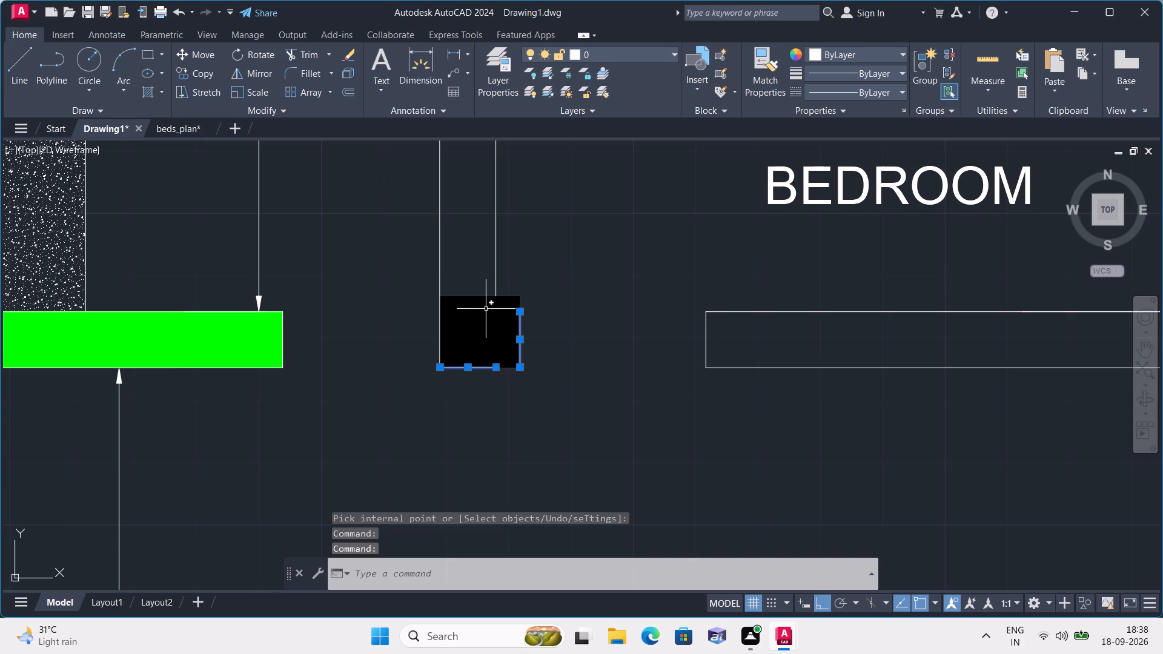
pyautogui.moveTo(562, 284); pyautogui.dragTo(575, 460, button='middle')
pyautogui.scroll(-2, 571, 483)
pyautogui.moveTo(585, 389); pyautogui.dragTo(603, 531, button='middle')
pyautogui.scroll(3, 571, 282)
pyautogui.click(566, 296)
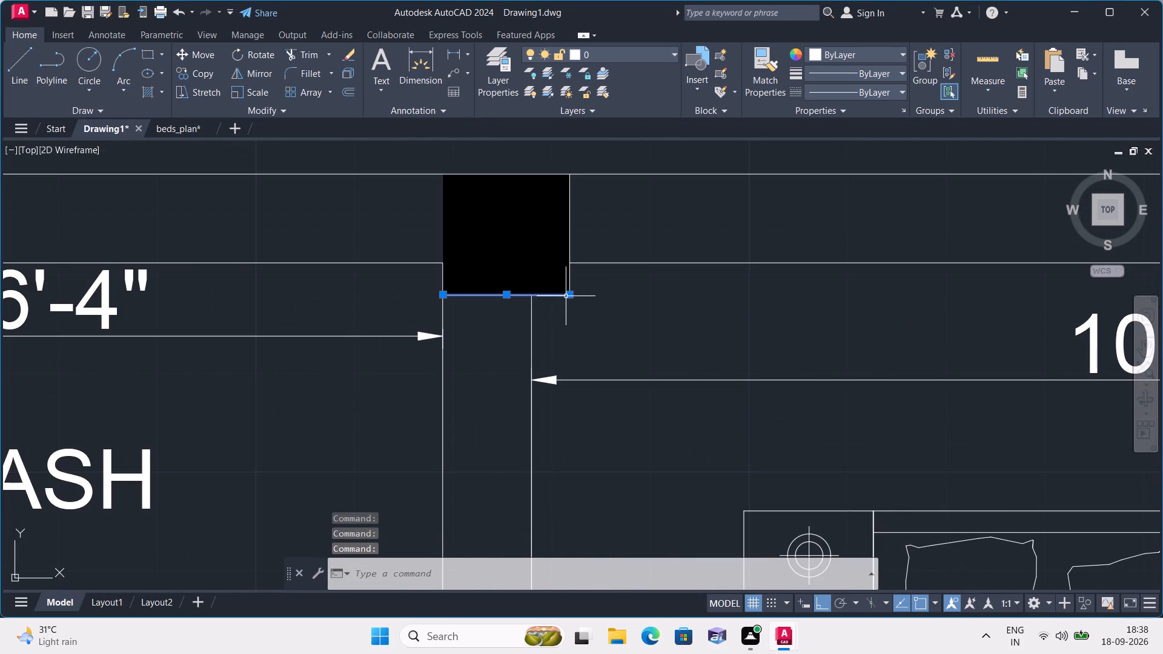
pyautogui.click(570, 286)
pyautogui.scroll(-1, 658, 309)
pyautogui.press('Delete')
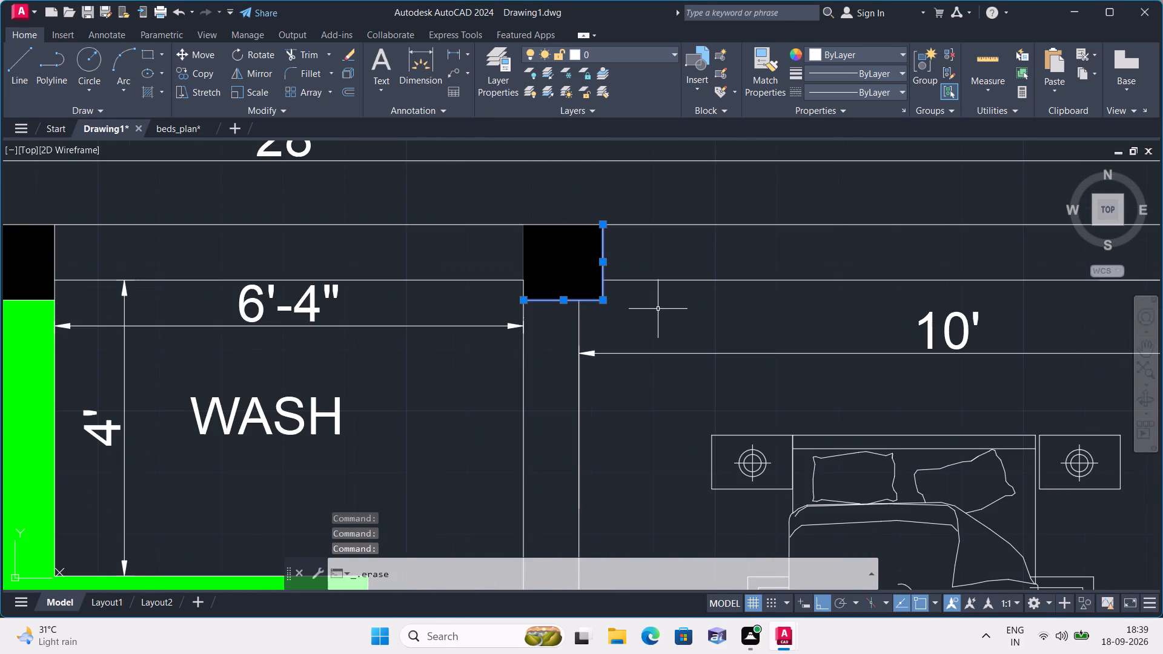
# Fill the outer wall above the wash area with solid green hatch, and try filling the wall between the wash and right bedroom.
pyautogui.write('h')
pyautogui.press('space')
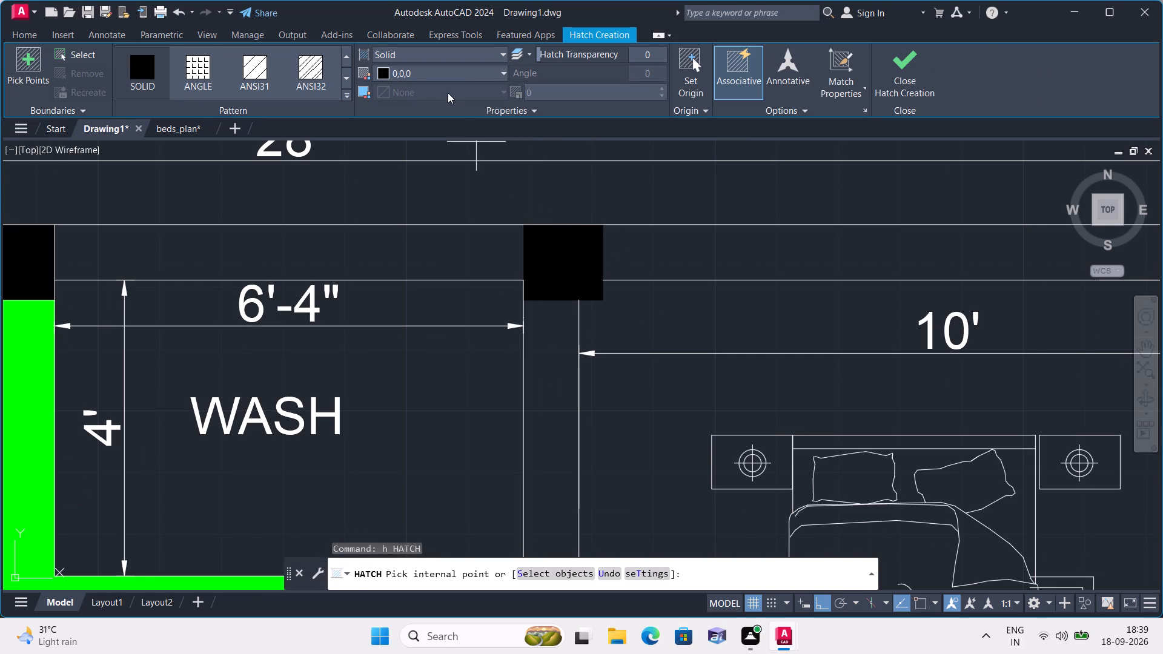
pyautogui.click(445, 74)
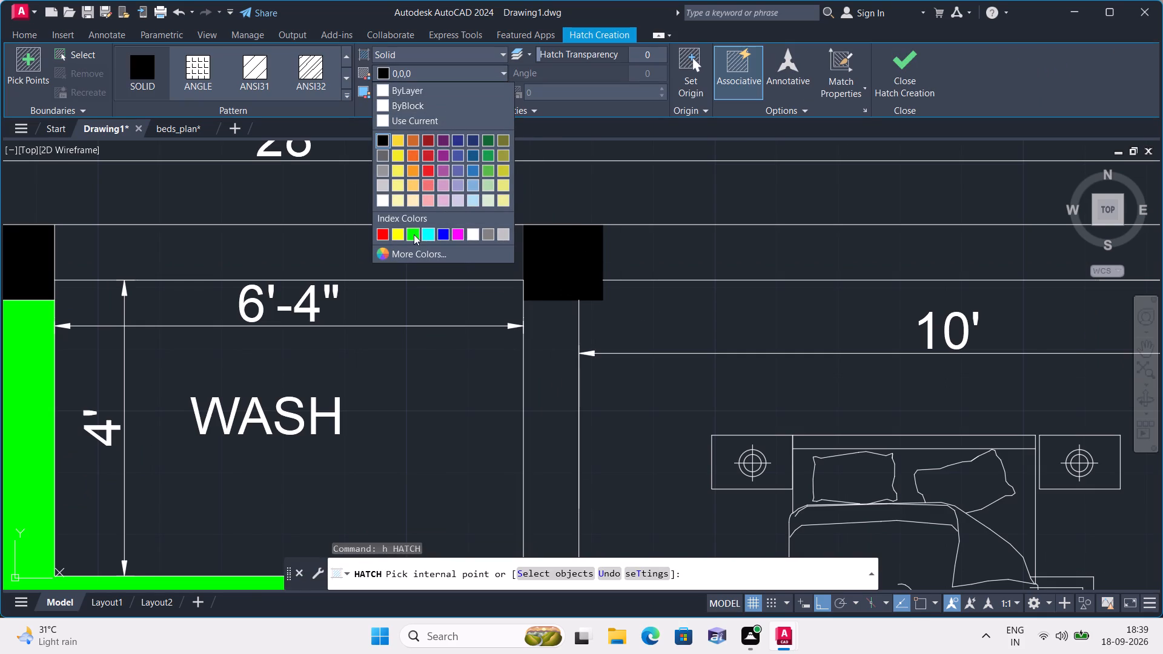
pyautogui.click(414, 234)
pyautogui.click(421, 256)
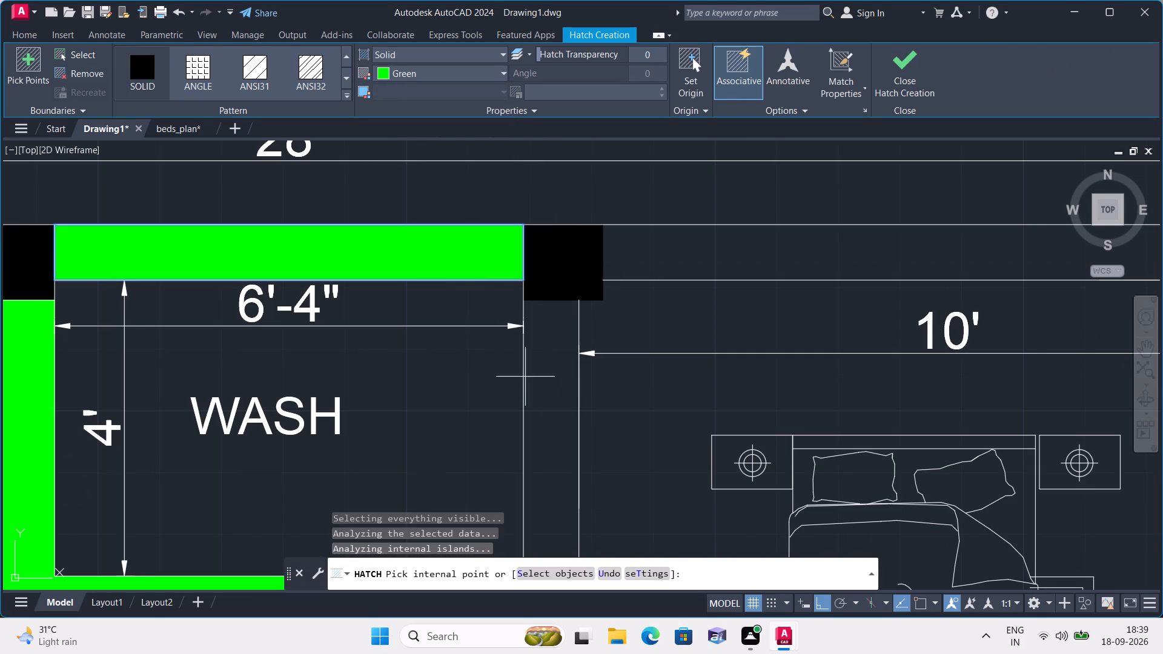
pyautogui.click(528, 381)
pyautogui.click(746, 194)
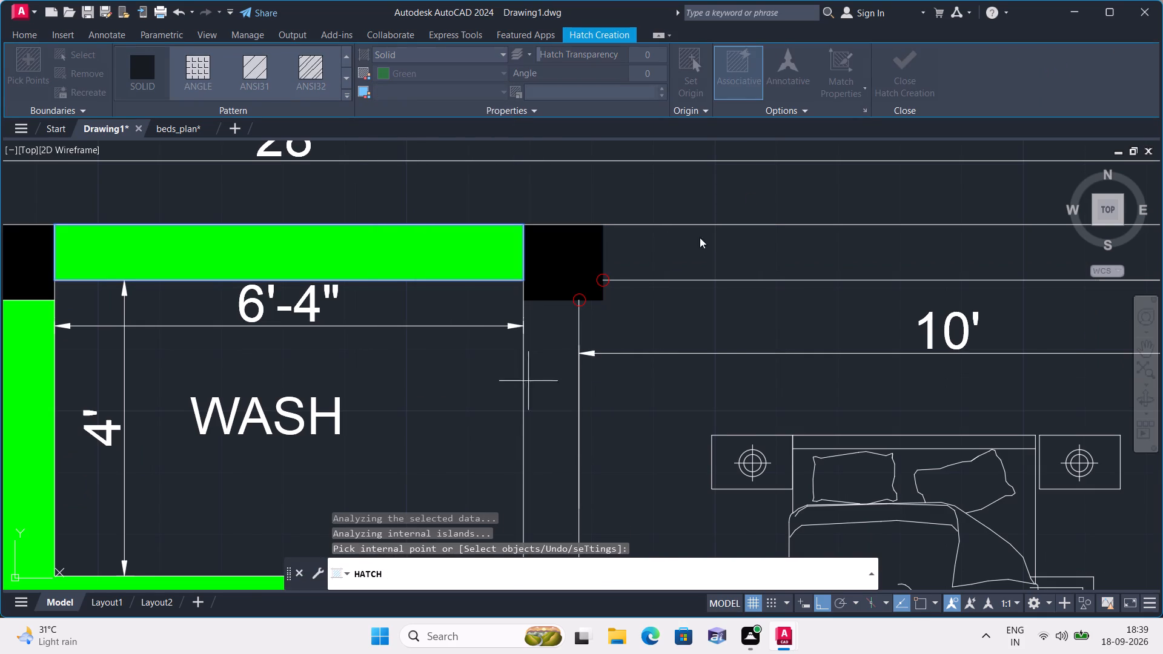
pyautogui.click(537, 398)
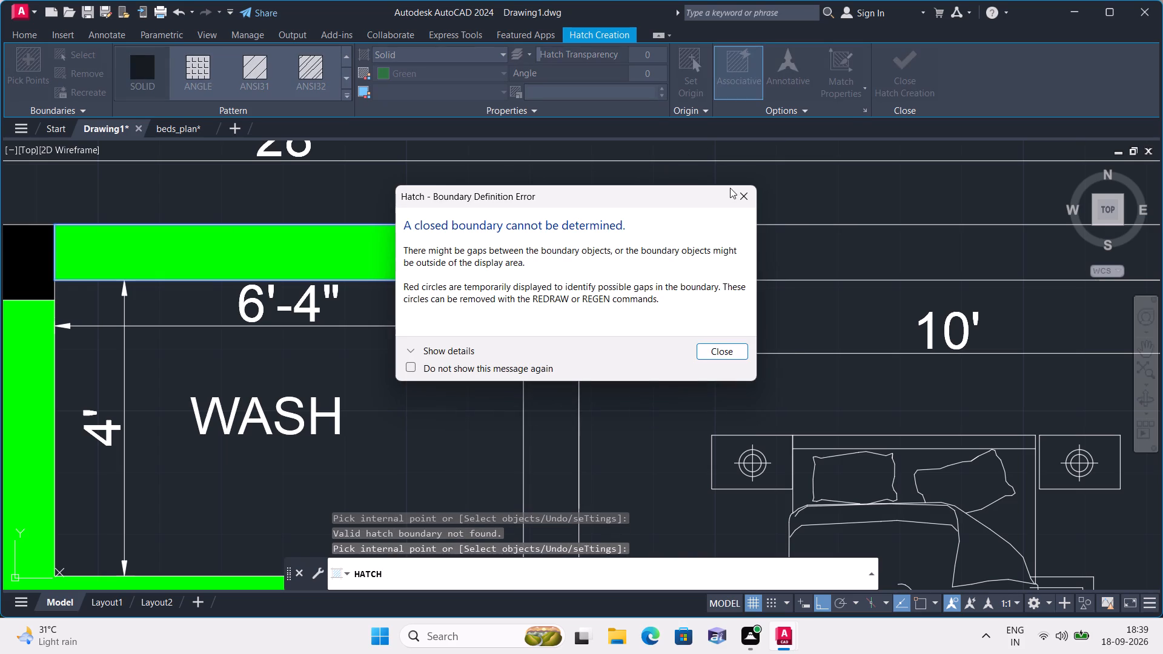
pyautogui.click(734, 193)
pyautogui.press('space')
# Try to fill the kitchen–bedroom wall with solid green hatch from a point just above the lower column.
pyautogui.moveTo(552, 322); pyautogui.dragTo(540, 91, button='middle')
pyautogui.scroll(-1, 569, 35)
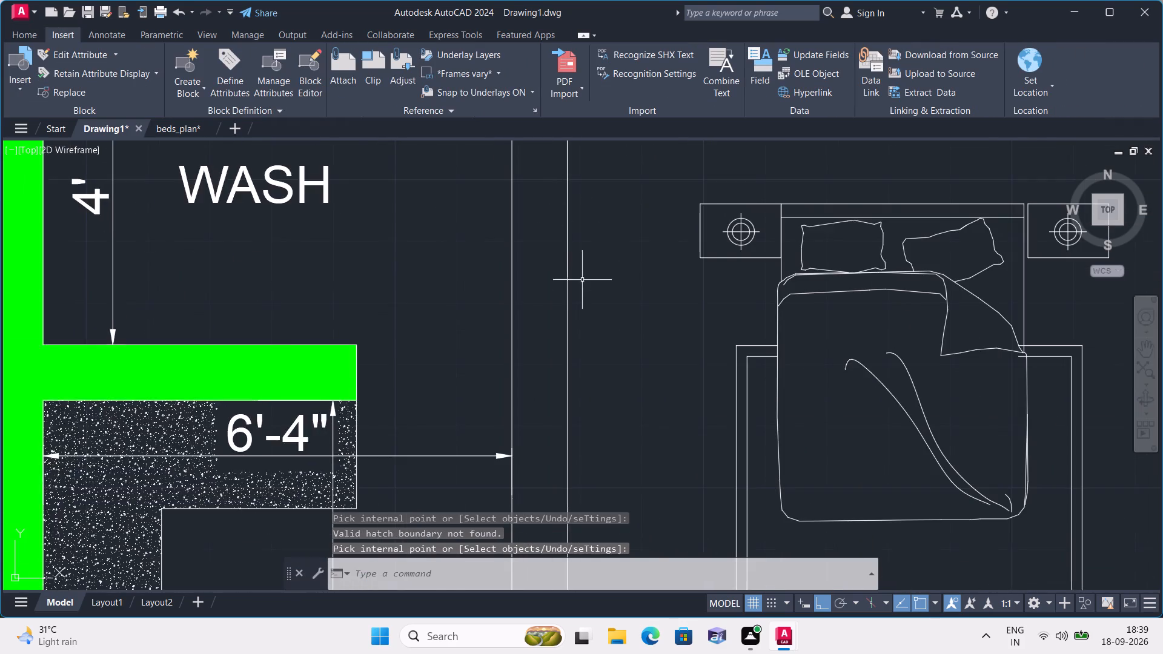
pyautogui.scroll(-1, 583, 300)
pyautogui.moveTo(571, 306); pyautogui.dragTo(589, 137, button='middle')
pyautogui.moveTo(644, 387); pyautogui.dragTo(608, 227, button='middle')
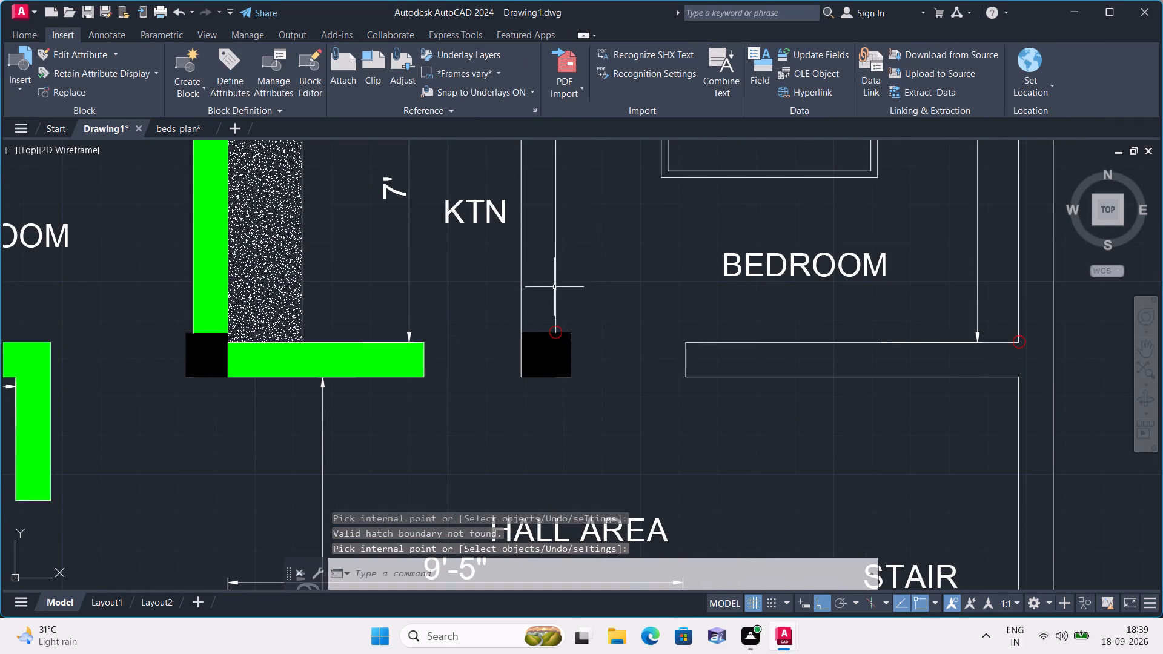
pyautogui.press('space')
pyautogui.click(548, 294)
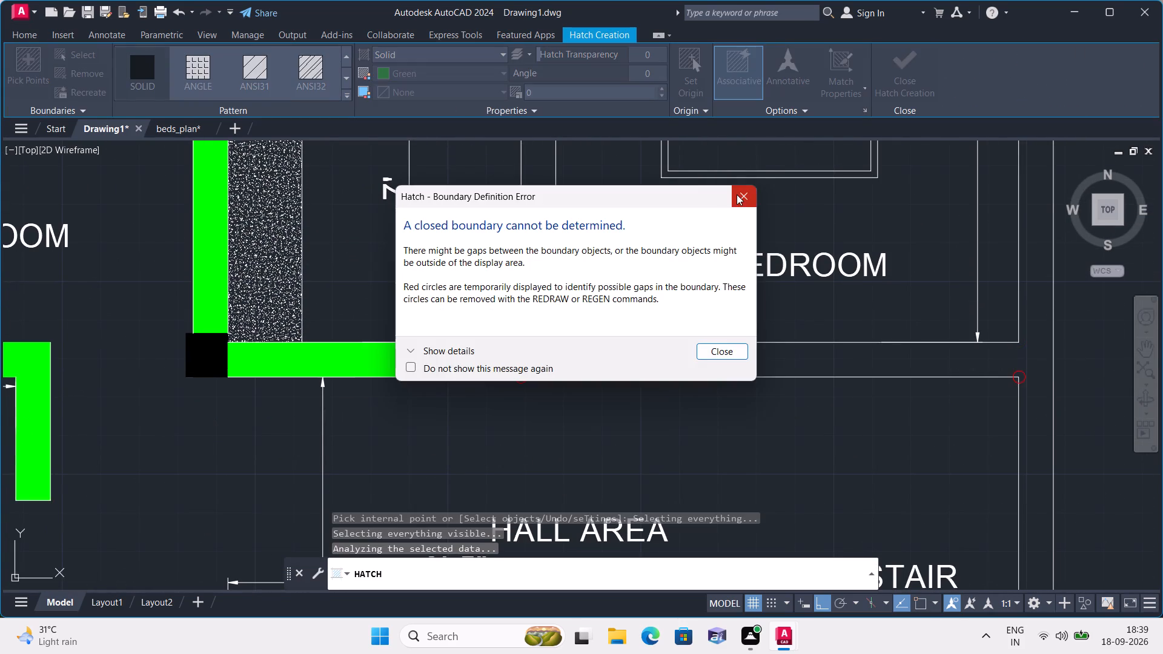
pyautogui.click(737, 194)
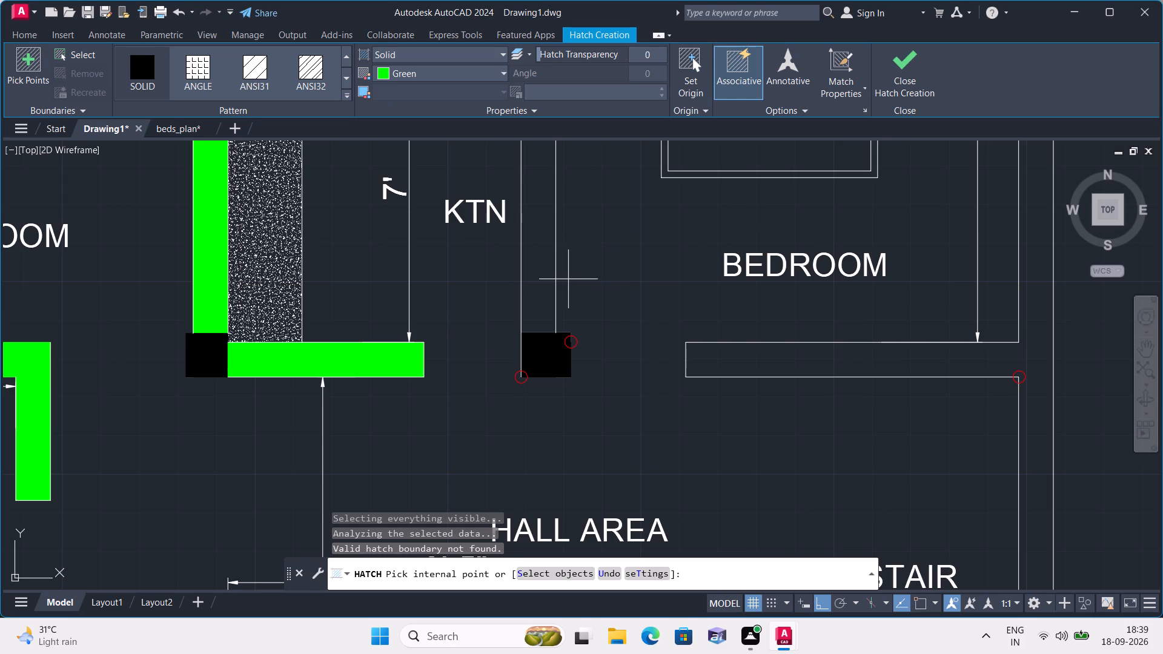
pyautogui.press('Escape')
# Draw lines along the lower, bedroom-side and upper edges of the lower kitchen–bedroom column, ending at the wall's bedroom-side line.
pyautogui.scroll(1, 580, 340)
pyautogui.scroll(-1, 580, 340)
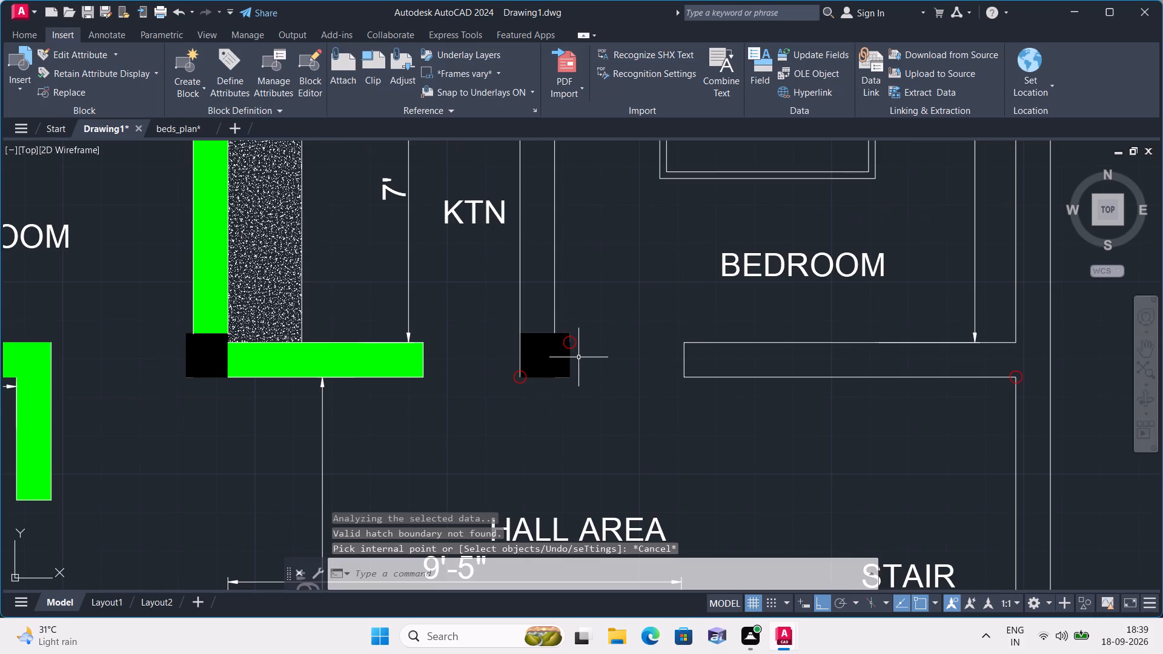
pyautogui.write('l')
pyautogui.press('space')
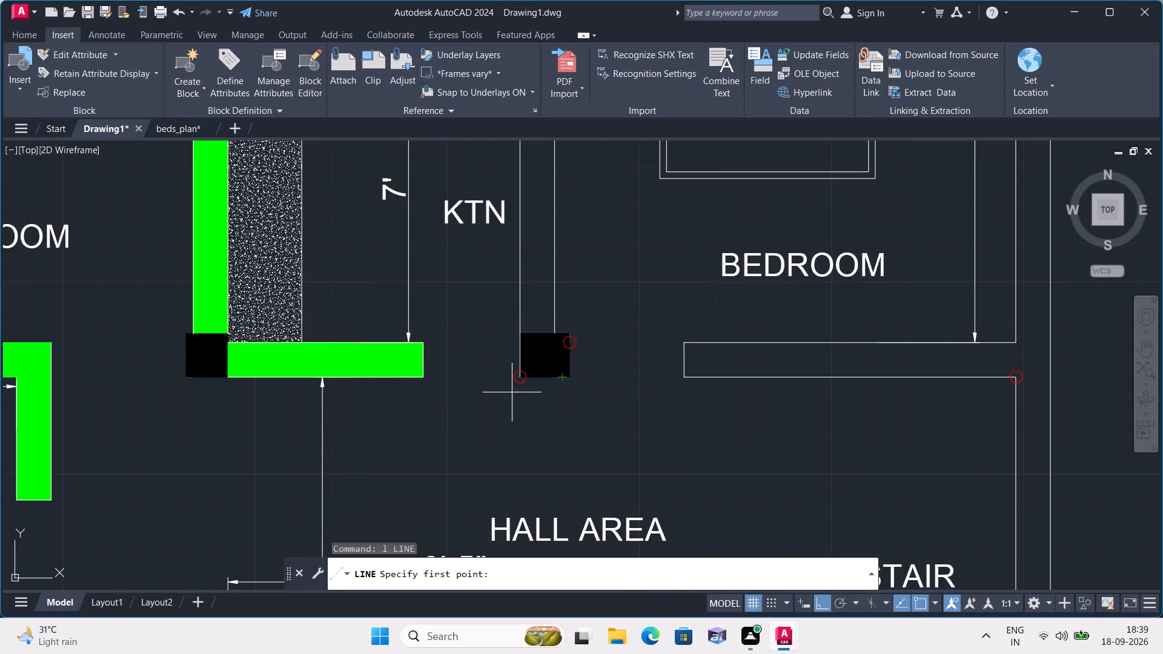
pyautogui.scroll(2, 494, 391)
pyautogui.click(557, 360)
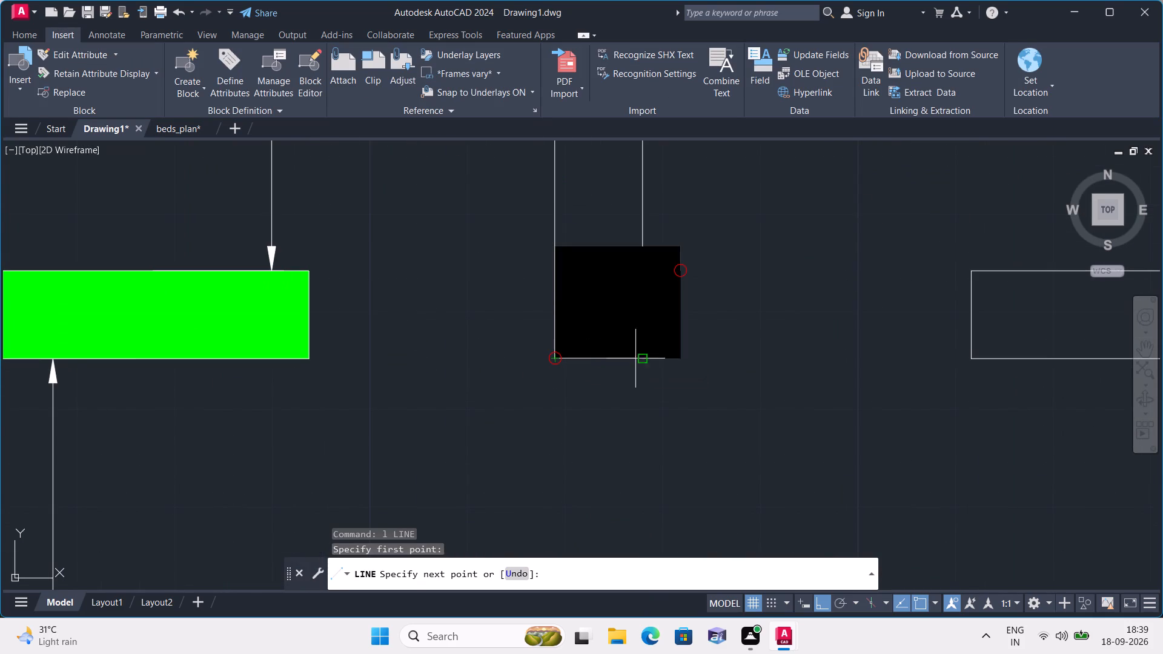
pyautogui.click(679, 357)
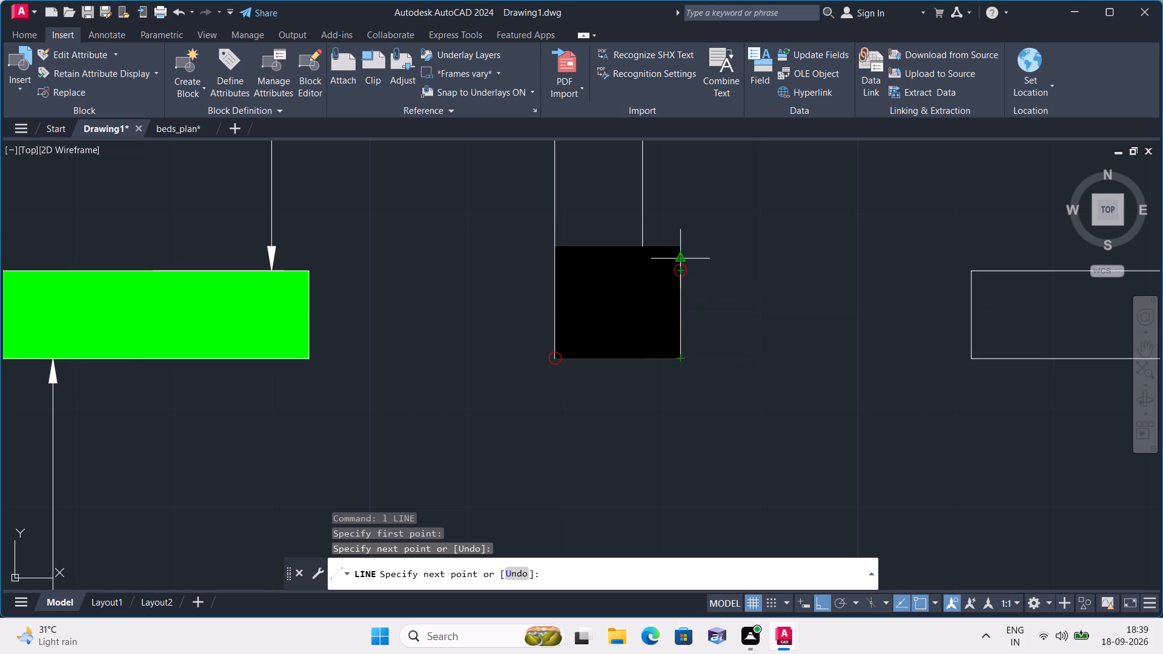
pyautogui.click(680, 250)
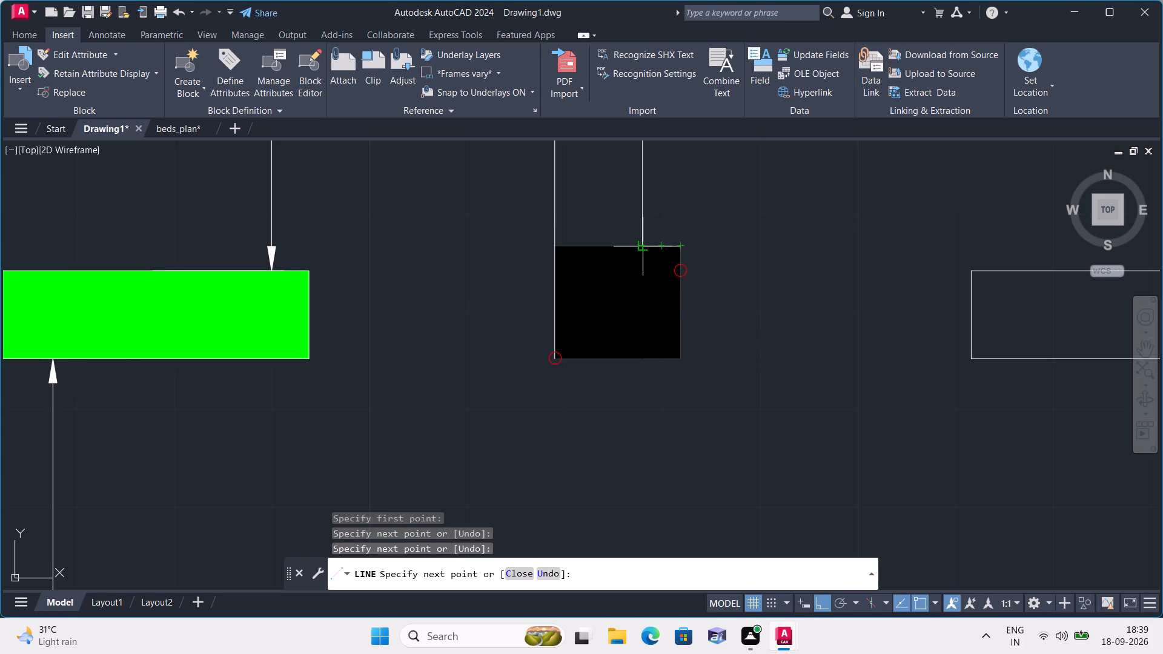
pyautogui.click(641, 242)
pyautogui.press('space')
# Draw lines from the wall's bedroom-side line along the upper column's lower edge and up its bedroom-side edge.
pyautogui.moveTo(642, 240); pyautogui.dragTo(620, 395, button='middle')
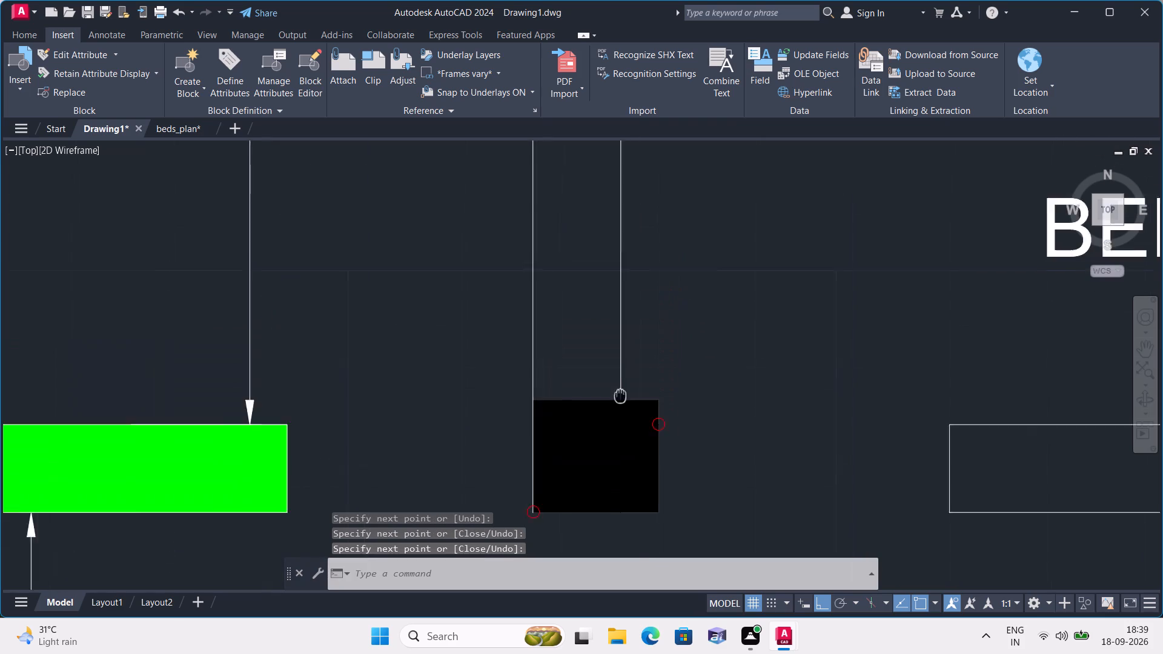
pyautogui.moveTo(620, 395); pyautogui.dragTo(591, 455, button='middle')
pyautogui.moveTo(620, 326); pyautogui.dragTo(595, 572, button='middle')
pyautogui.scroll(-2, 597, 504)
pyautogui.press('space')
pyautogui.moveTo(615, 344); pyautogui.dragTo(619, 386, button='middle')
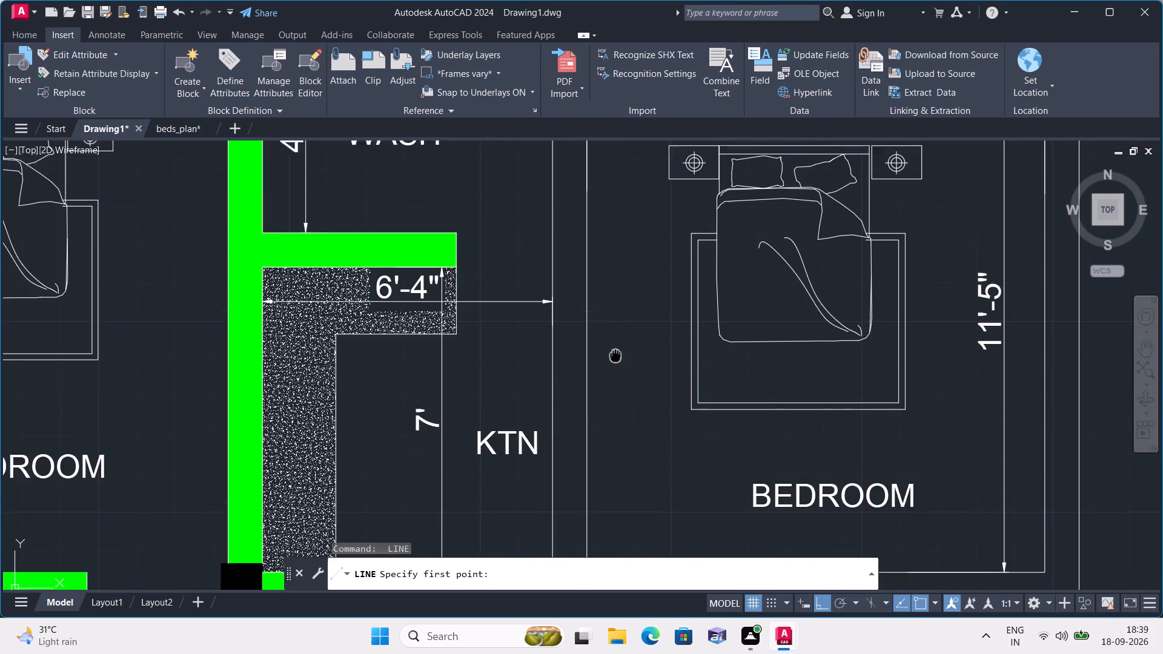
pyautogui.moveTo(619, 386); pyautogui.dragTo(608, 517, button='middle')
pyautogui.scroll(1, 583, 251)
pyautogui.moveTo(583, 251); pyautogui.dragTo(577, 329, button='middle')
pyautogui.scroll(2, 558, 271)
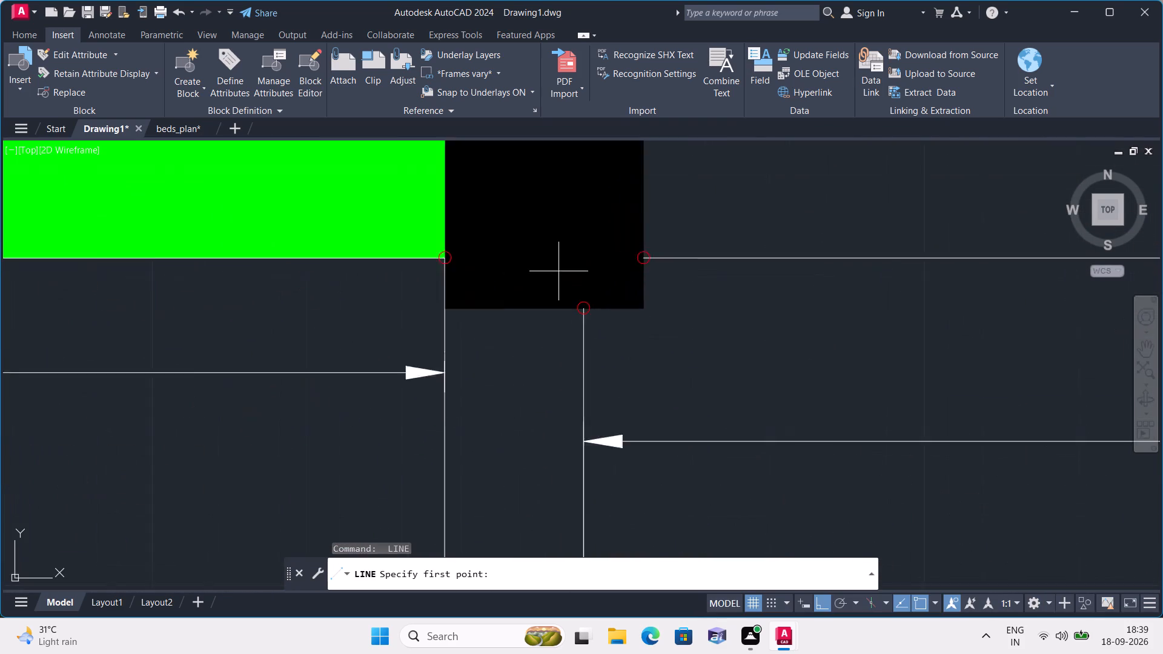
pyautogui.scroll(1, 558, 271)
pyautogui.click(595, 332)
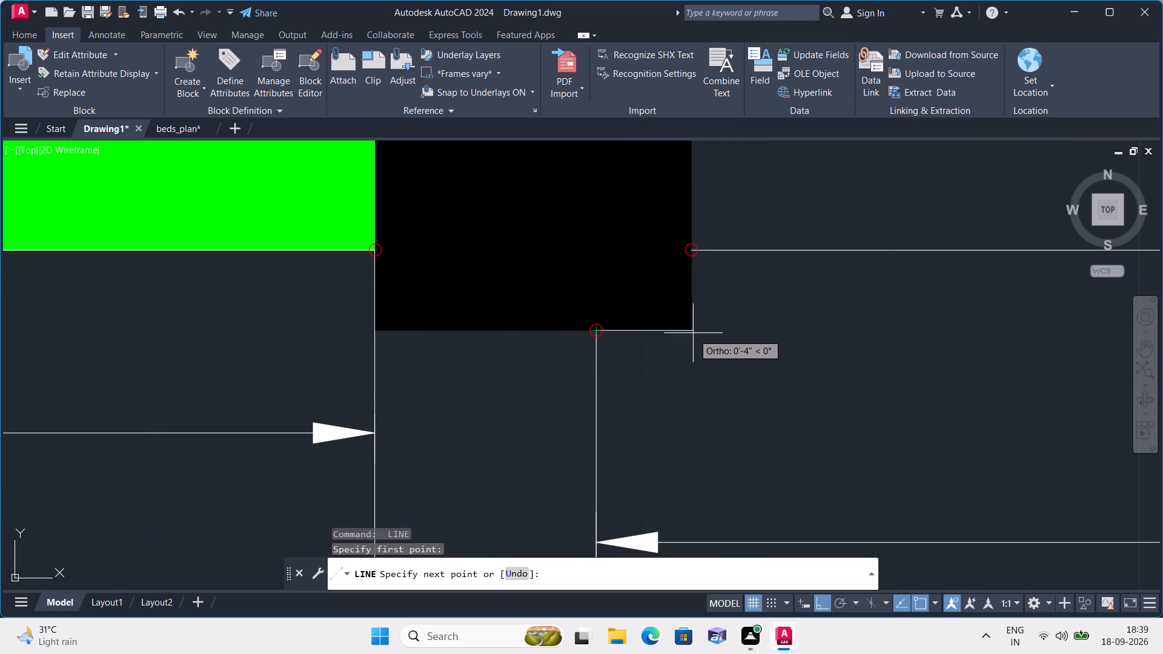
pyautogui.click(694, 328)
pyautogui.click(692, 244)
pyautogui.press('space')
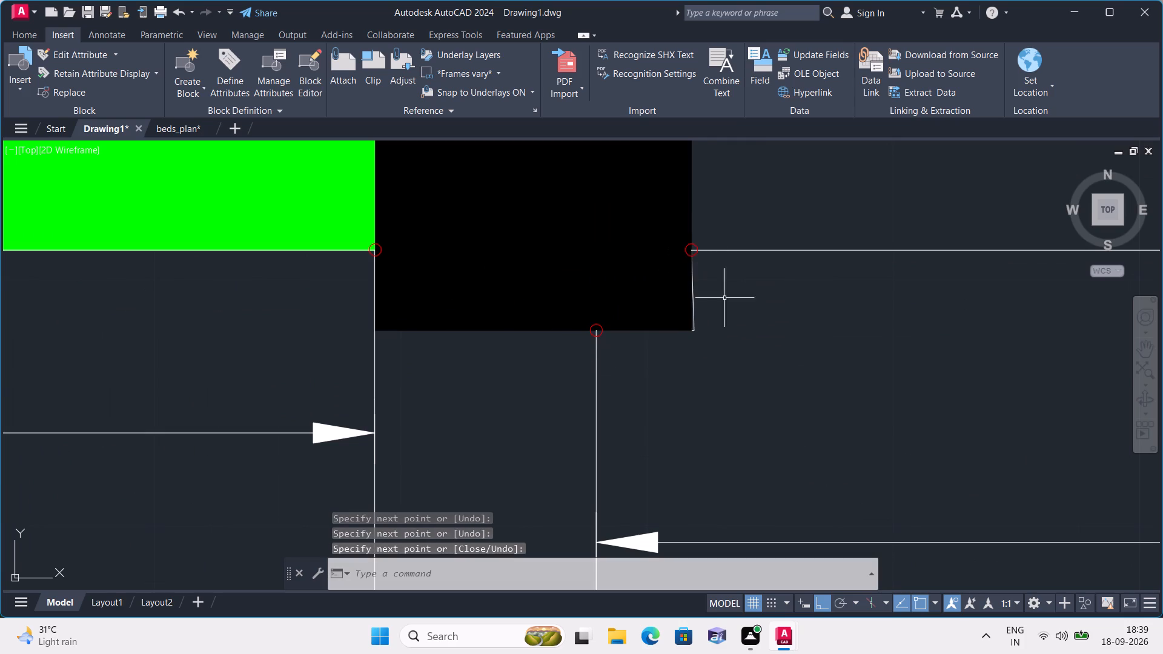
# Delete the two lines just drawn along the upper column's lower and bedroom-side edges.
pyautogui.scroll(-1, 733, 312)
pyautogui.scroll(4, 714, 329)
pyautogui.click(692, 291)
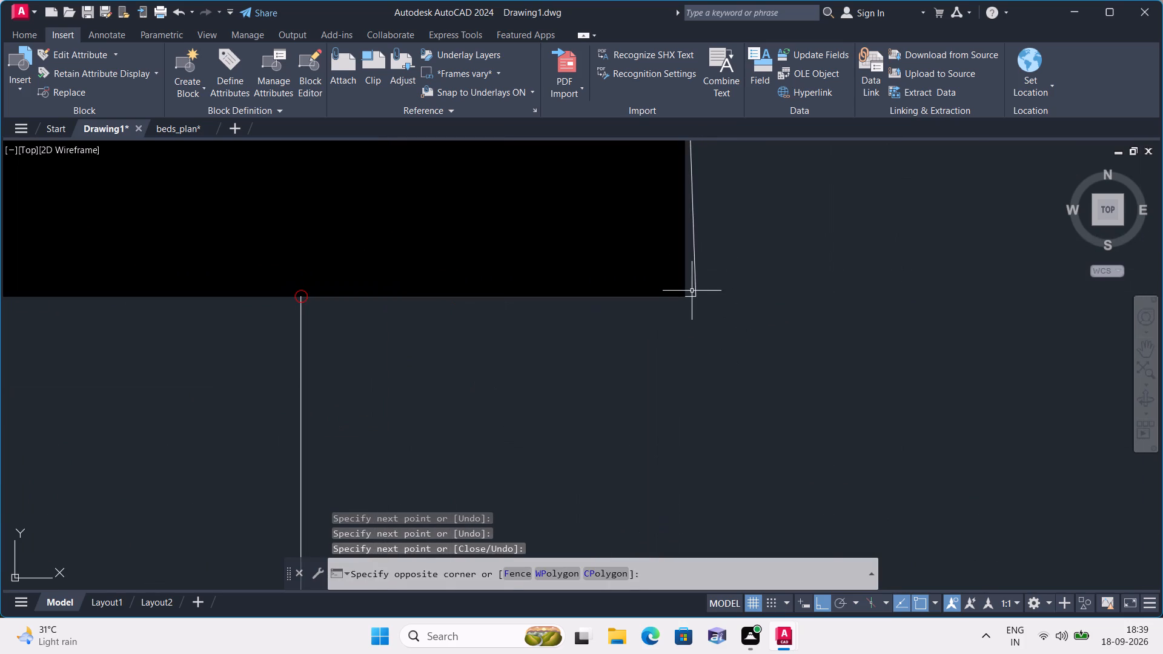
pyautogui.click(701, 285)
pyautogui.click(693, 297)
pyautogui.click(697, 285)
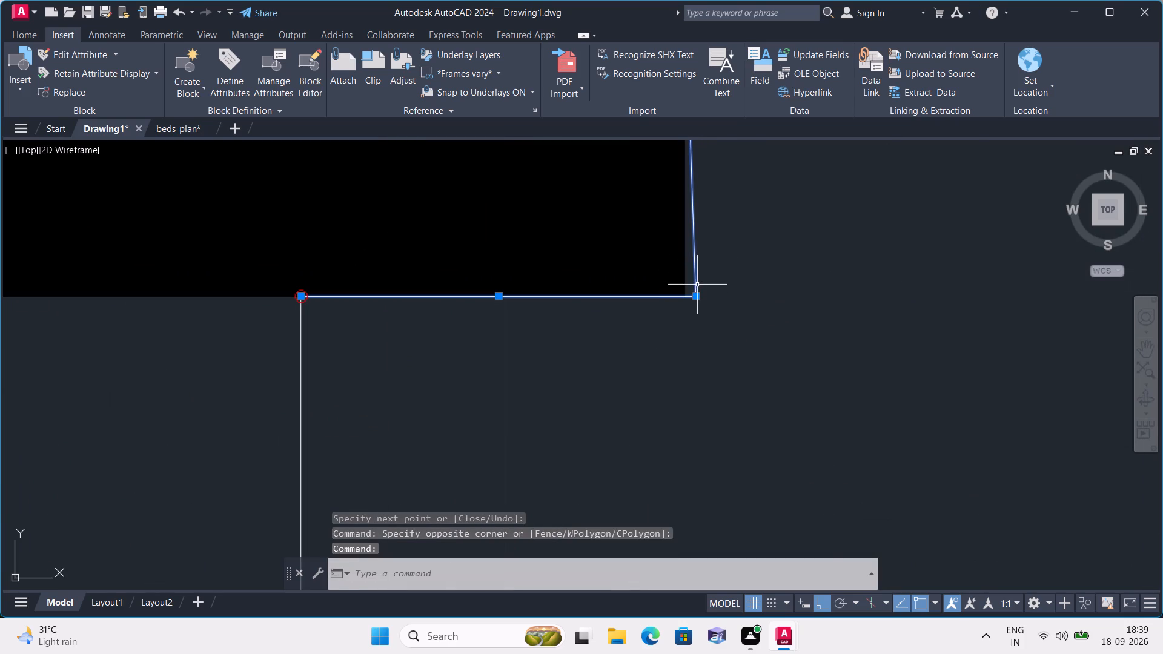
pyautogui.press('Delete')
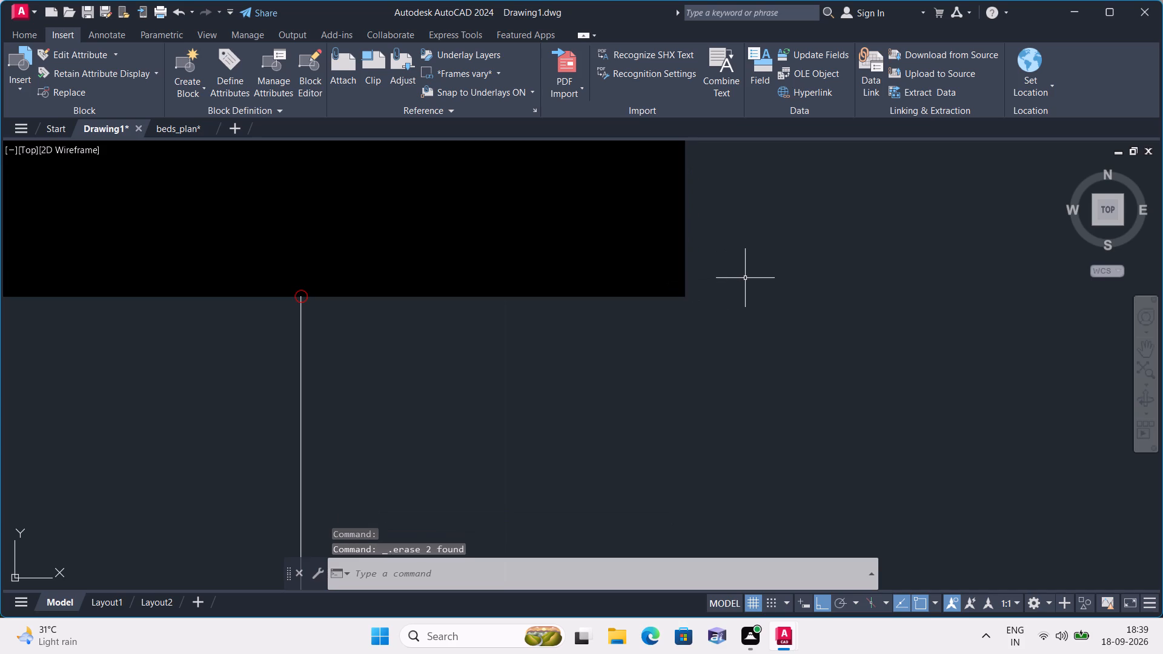
# Redraw the lines along the upper column's lower edge, about 4" long, and up its bedroom-side edge to the outer wall line.
pyautogui.press('l')
pyautogui.press('space')
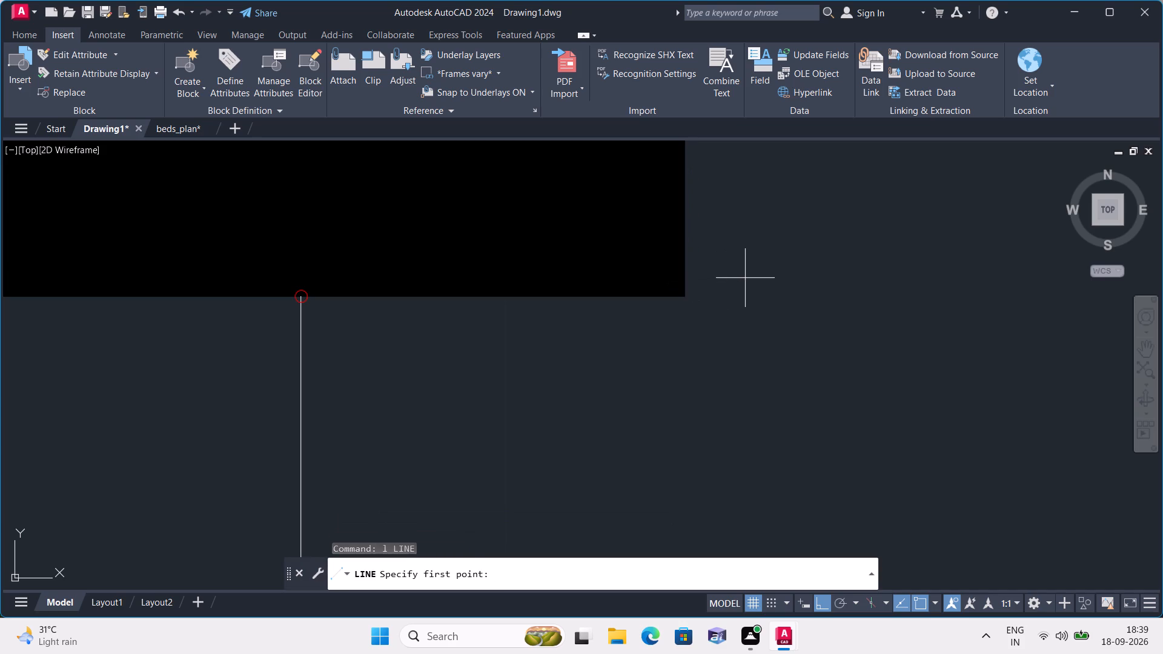
pyautogui.click(301, 299)
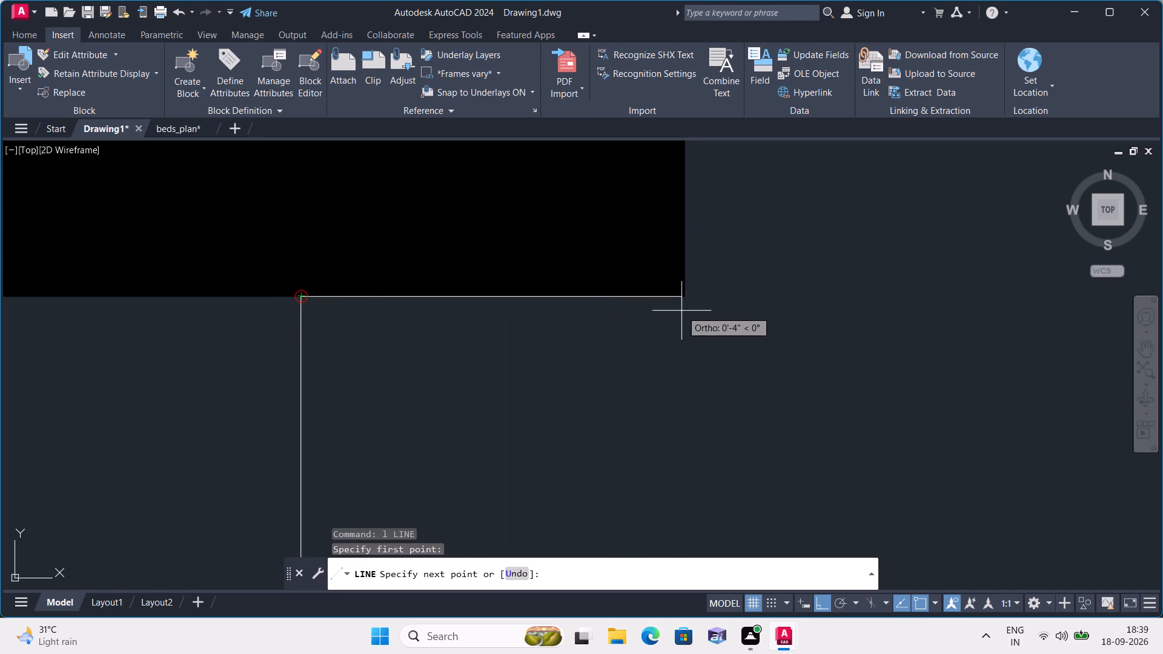
pyautogui.click(684, 294)
pyautogui.moveTo(699, 260); pyautogui.dragTo(711, 423, button='middle')
pyautogui.scroll(-2, 711, 423)
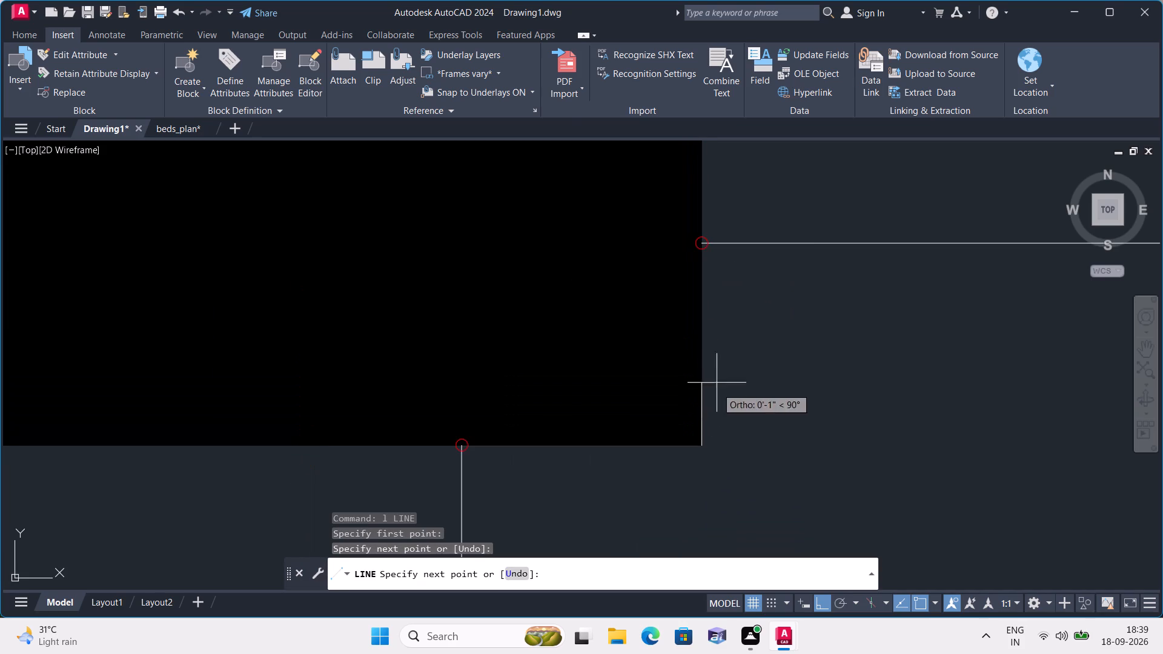
pyautogui.click(711, 291)
pyautogui.press('space')
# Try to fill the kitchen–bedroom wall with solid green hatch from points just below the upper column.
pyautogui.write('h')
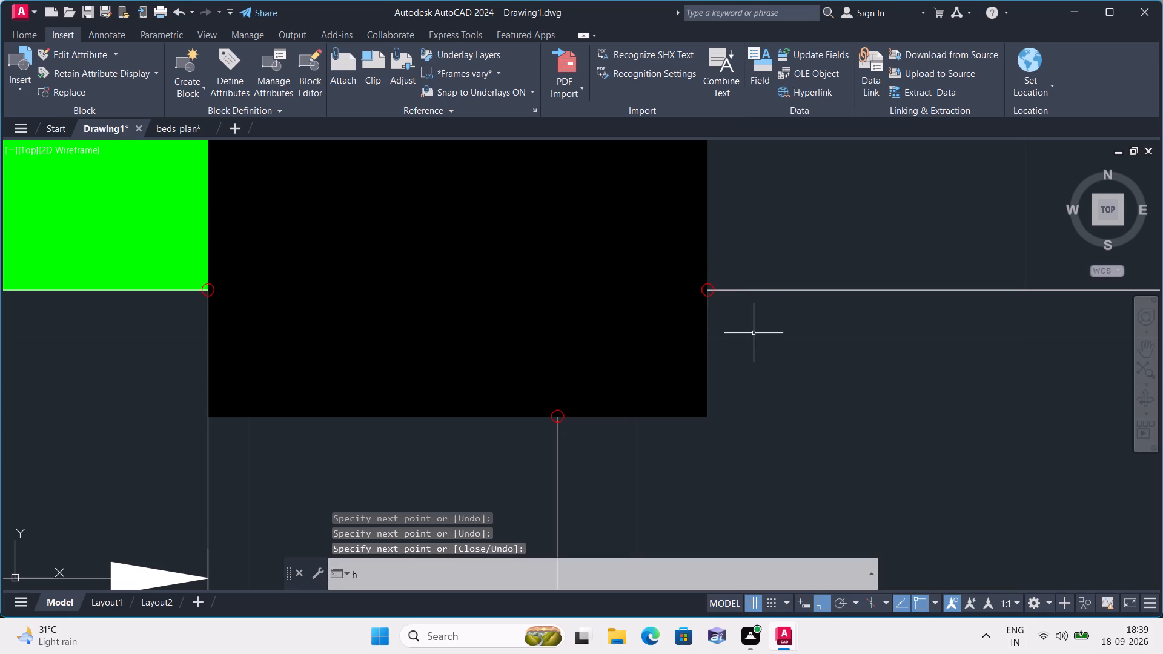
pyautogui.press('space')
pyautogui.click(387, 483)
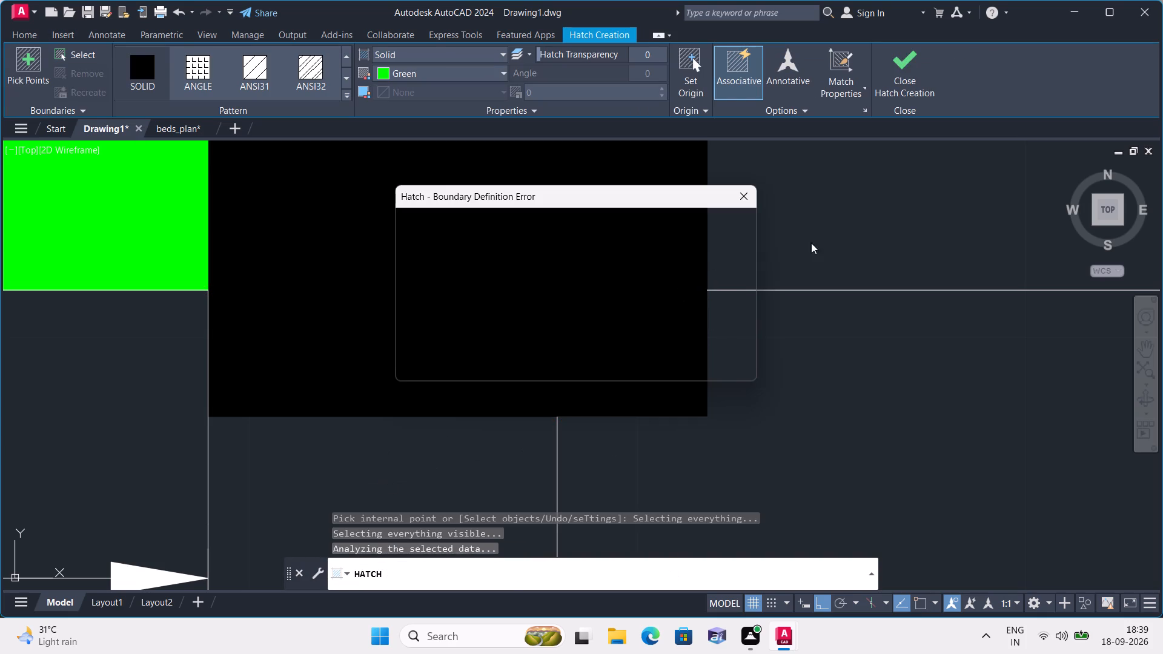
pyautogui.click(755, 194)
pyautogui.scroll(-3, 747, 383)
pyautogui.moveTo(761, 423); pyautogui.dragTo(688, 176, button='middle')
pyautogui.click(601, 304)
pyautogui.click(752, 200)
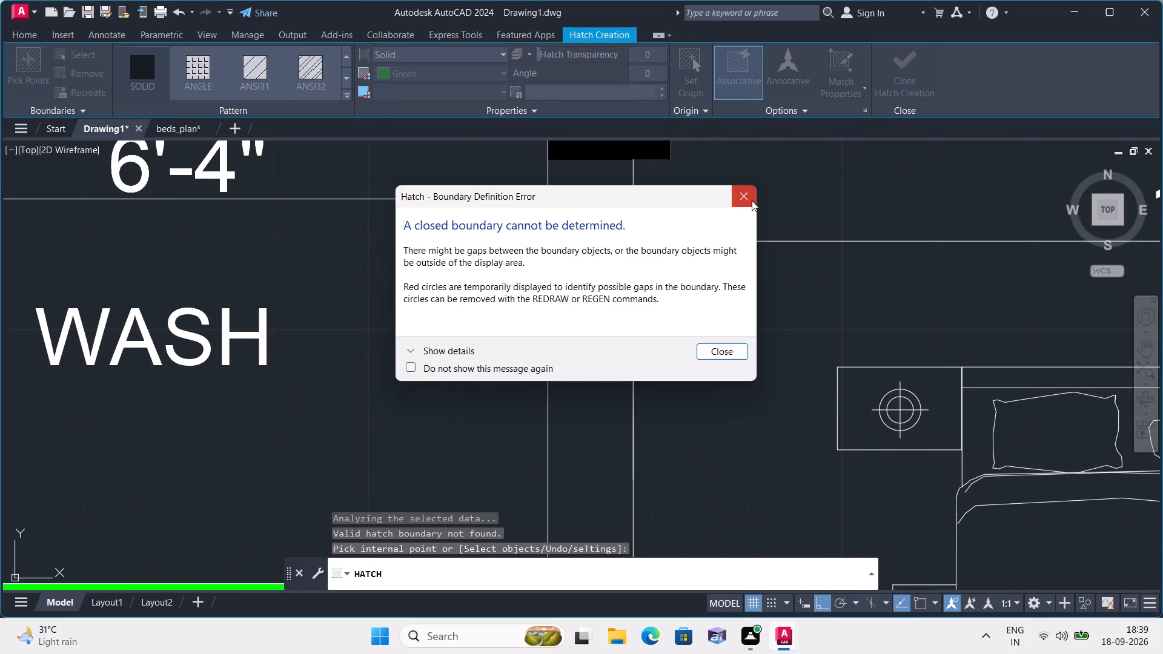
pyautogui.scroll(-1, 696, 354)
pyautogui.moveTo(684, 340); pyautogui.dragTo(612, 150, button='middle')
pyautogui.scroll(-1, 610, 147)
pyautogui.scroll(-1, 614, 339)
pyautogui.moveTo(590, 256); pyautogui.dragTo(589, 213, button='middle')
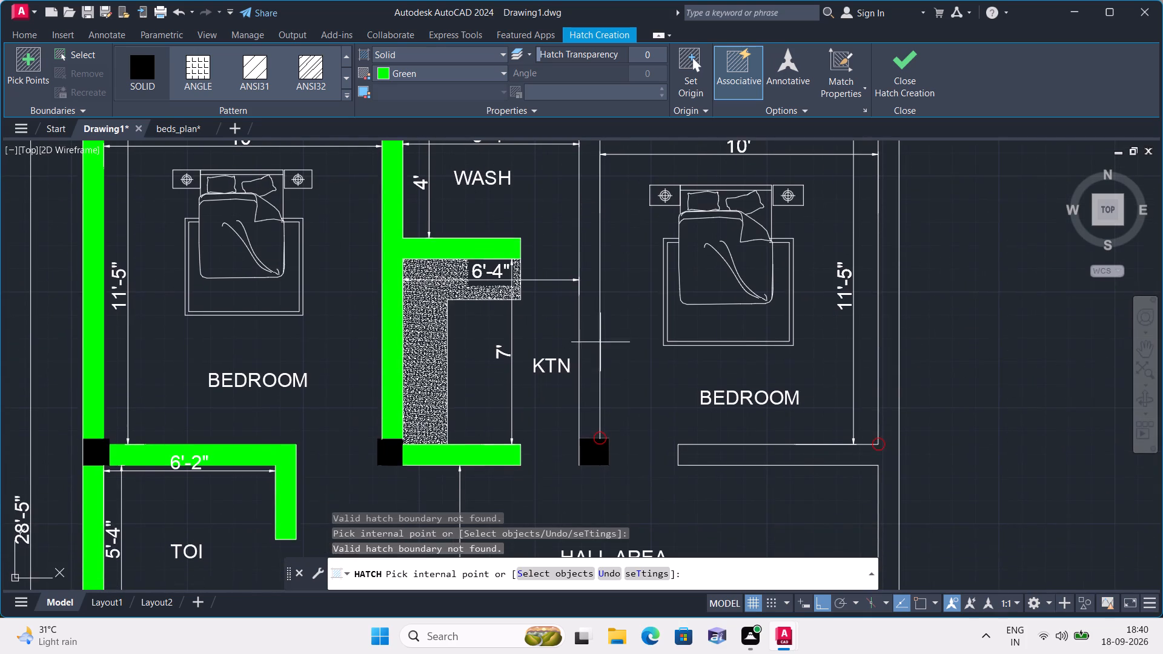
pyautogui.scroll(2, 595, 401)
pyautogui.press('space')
# Draw a line along the lower column's upper edge from the wall's bedroom-side line to the column corner.
pyautogui.moveTo(715, 394); pyautogui.dragTo(678, 348, button='middle')
pyautogui.write('l')
pyautogui.press('space')
pyautogui.scroll(3, 550, 442)
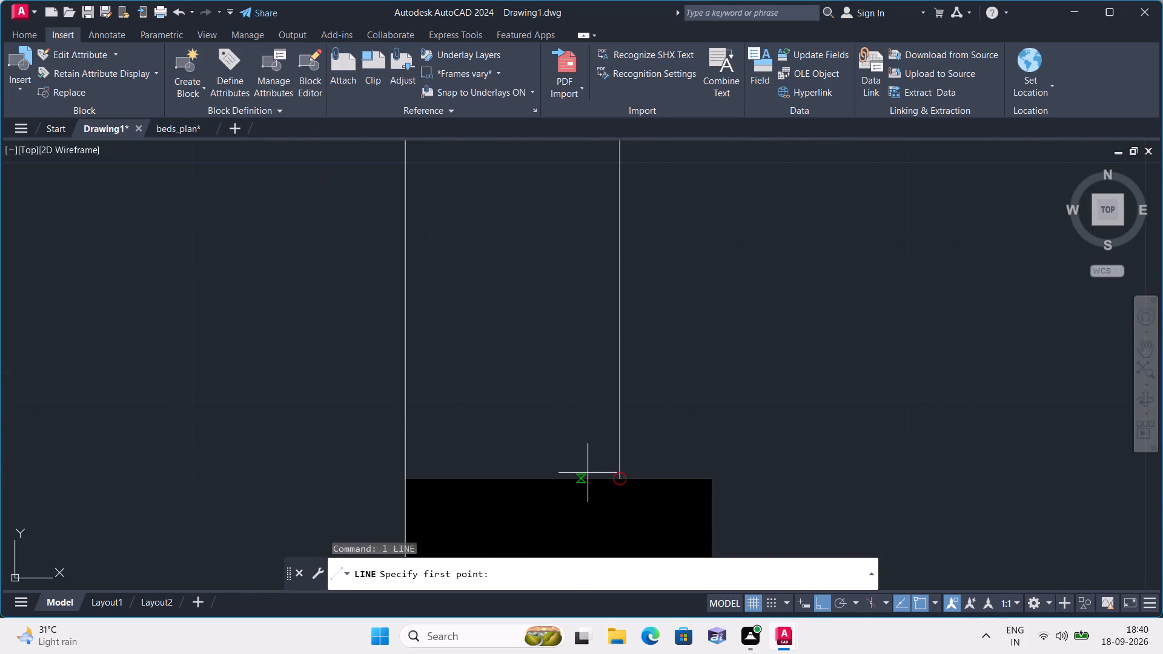
pyautogui.click(617, 480)
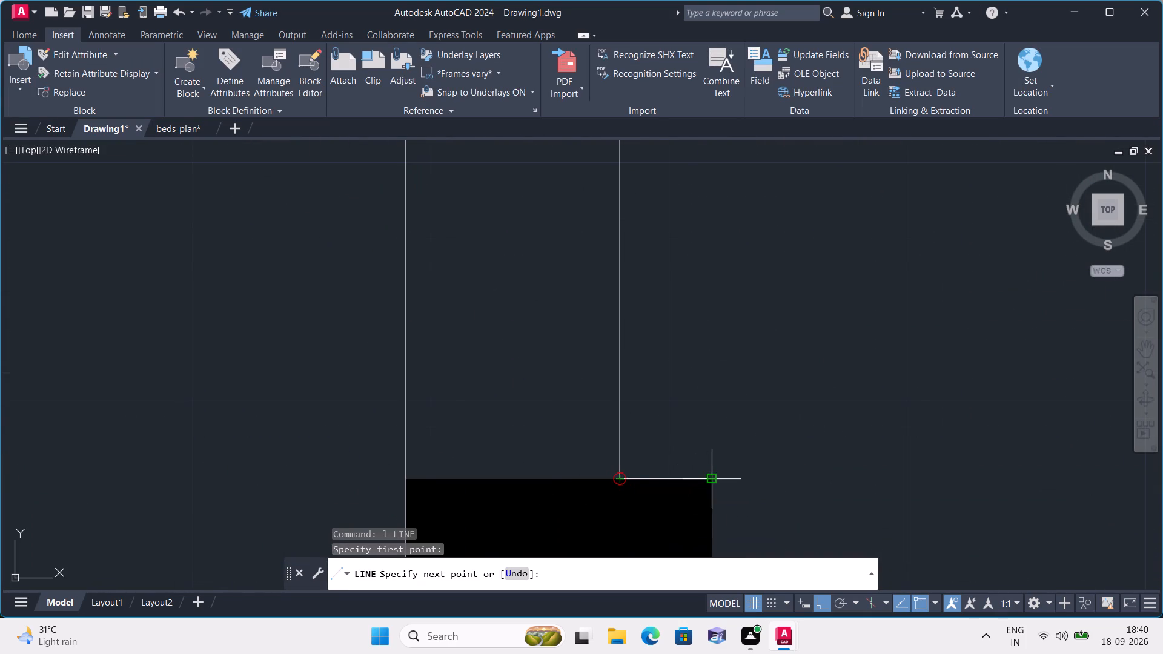
pyautogui.click(709, 480)
pyautogui.press('space')
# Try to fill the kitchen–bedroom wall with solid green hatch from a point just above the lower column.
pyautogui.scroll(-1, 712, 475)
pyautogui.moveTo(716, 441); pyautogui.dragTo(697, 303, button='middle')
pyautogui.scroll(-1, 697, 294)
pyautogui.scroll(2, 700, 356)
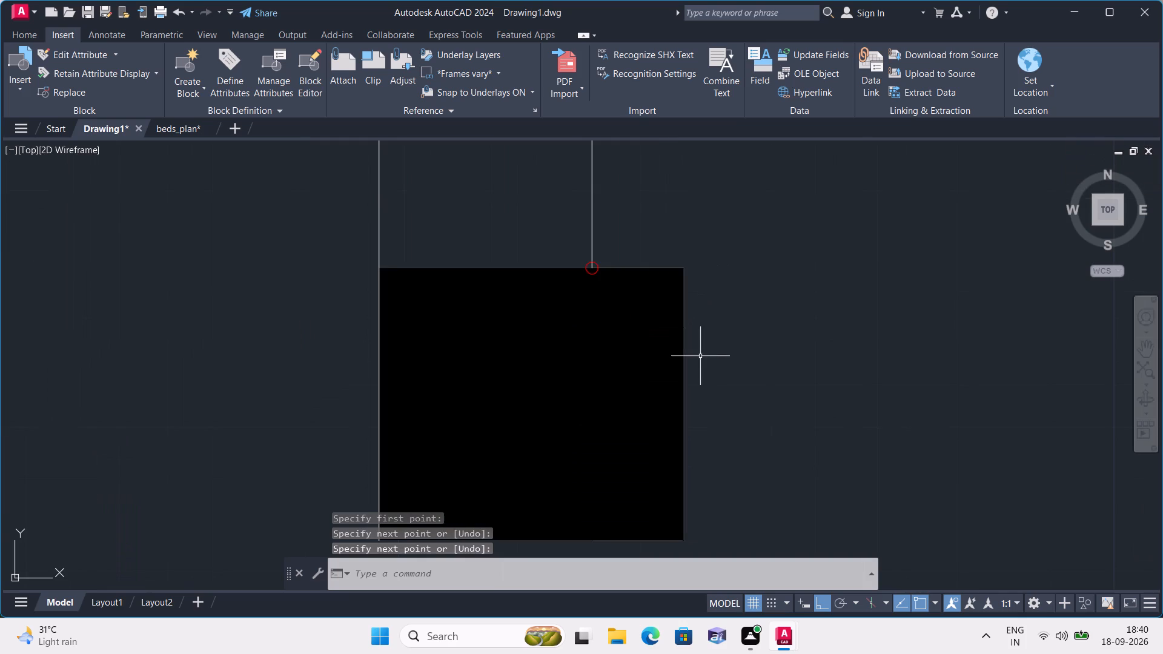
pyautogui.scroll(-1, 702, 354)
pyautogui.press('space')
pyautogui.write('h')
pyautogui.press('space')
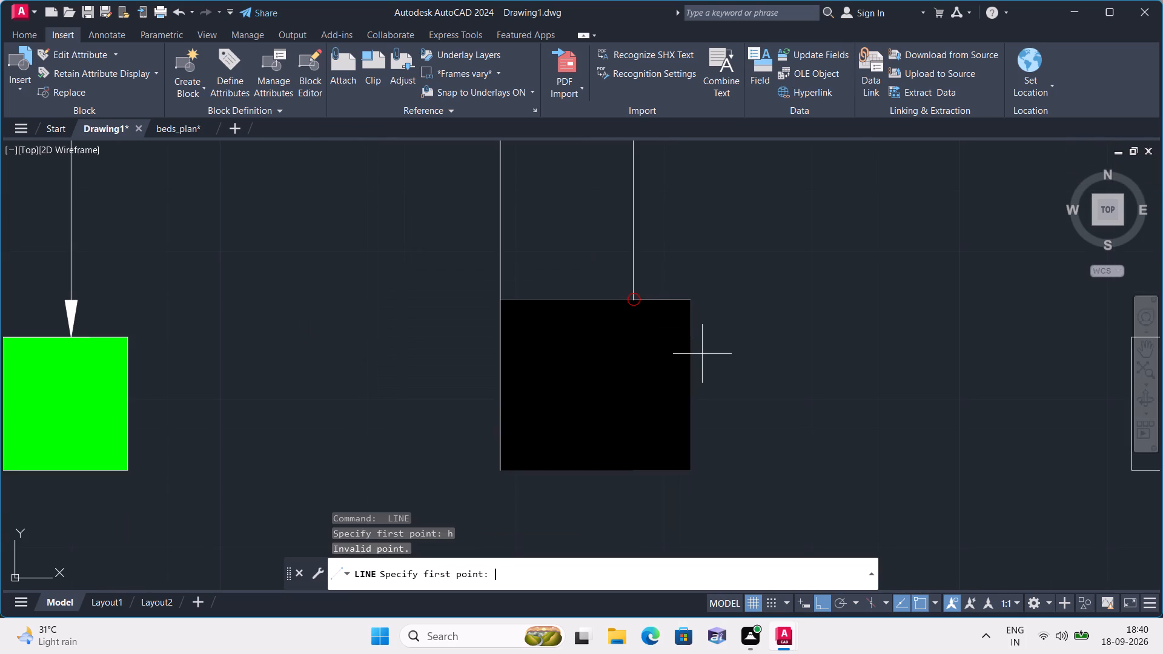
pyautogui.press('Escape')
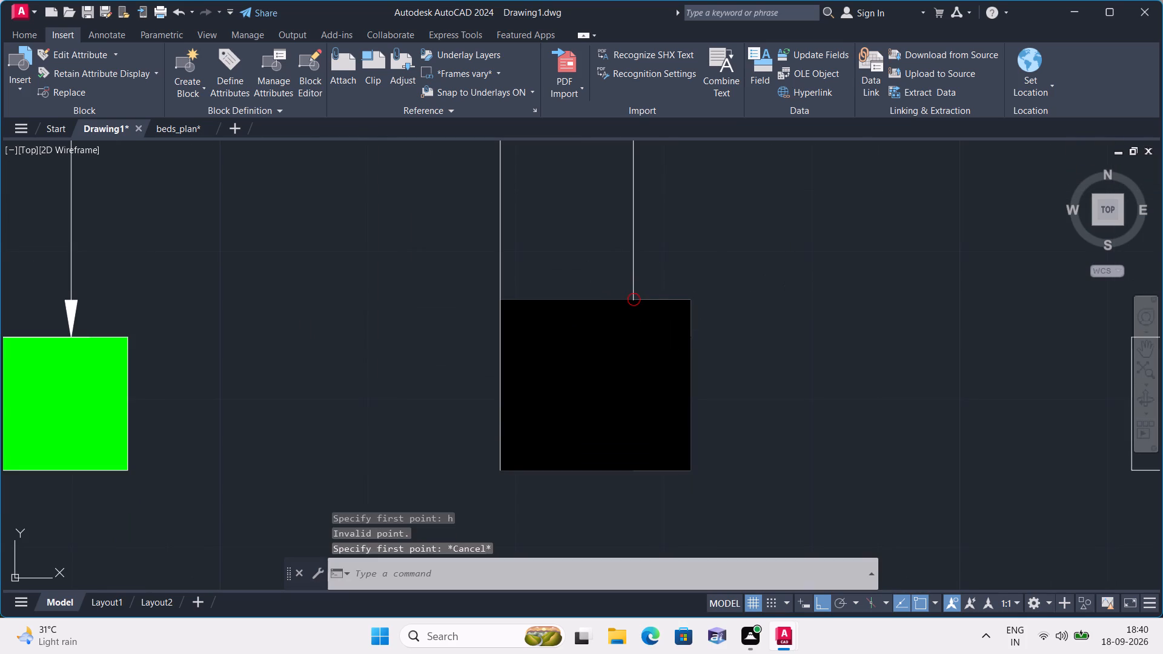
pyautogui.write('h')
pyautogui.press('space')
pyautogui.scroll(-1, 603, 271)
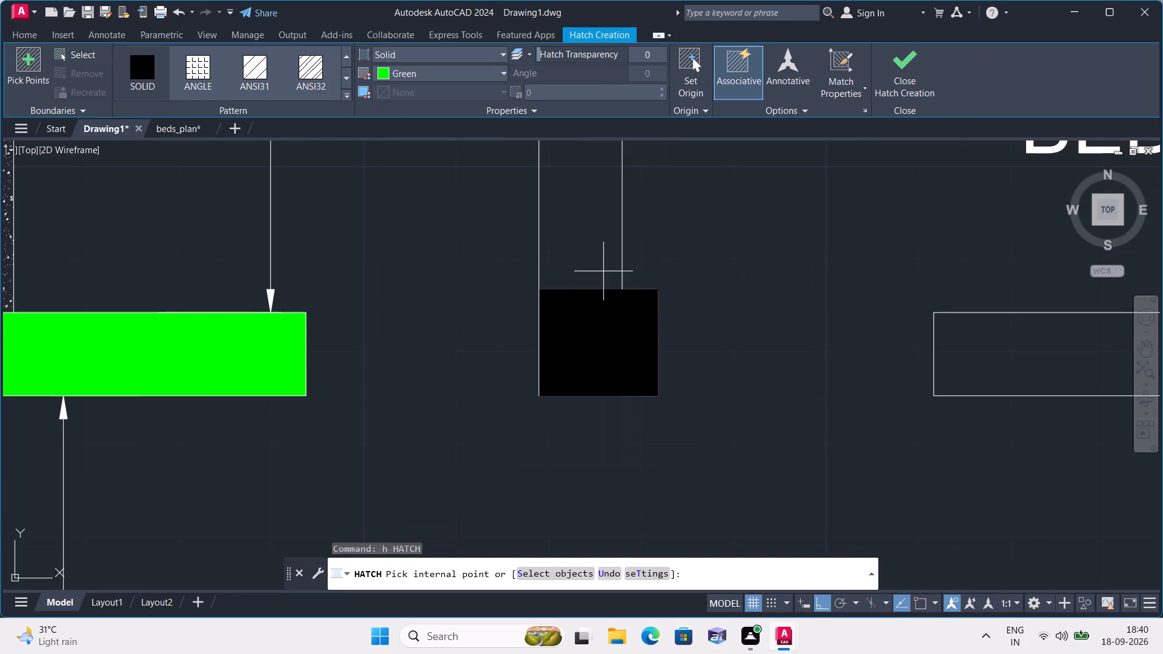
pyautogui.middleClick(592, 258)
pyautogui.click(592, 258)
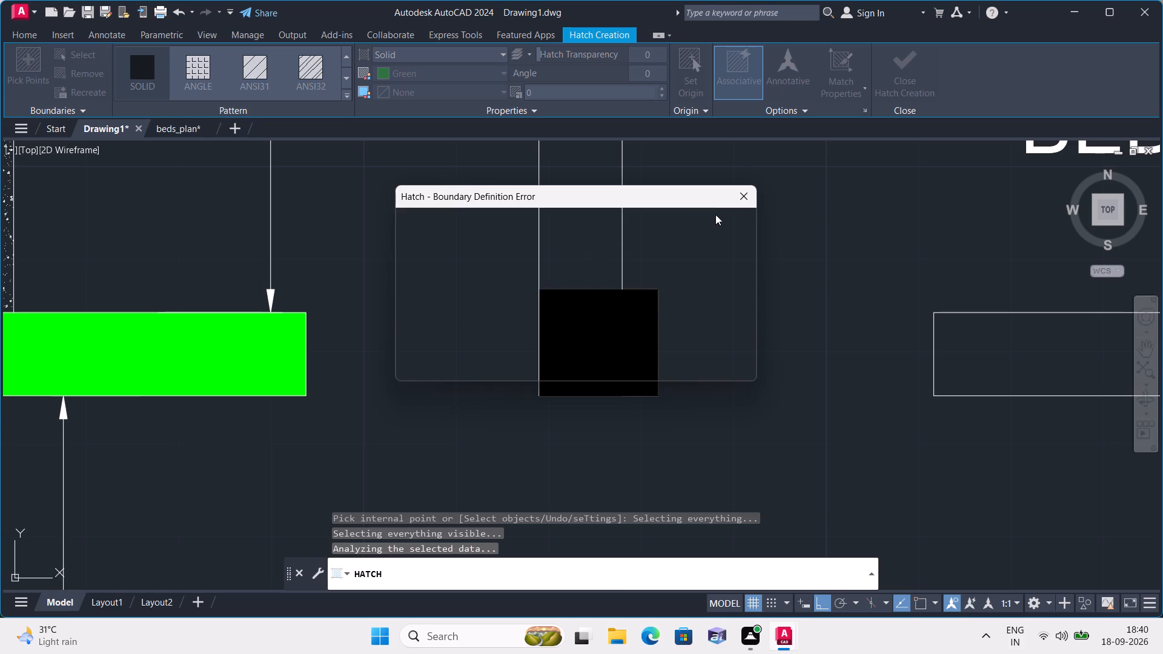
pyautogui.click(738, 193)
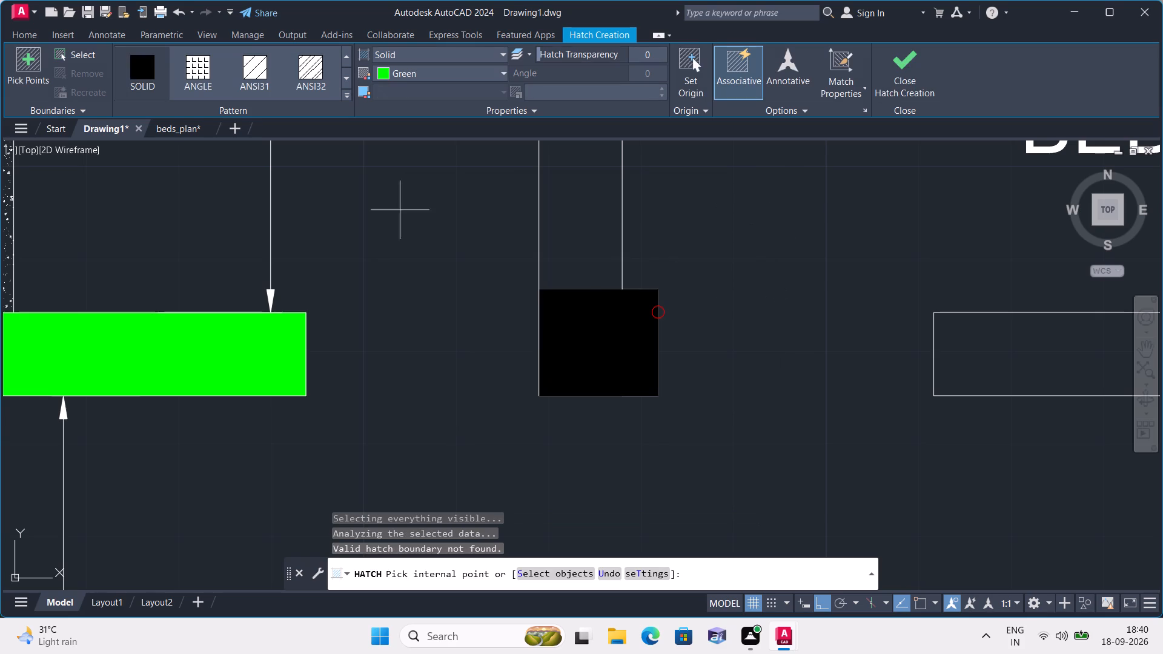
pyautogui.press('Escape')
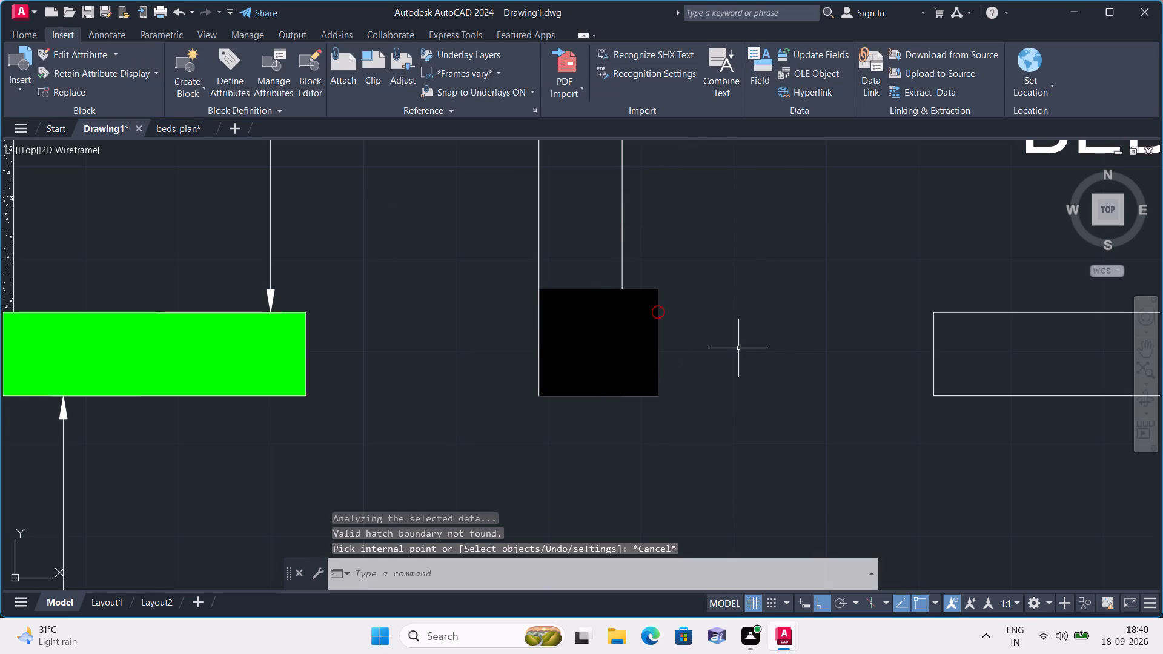
# Draw a line down the lower column's full bedroom-side edge, from its upper corner to its lower corner.
pyautogui.write('l')
pyautogui.press('space')
pyautogui.scroll(3, 667, 292)
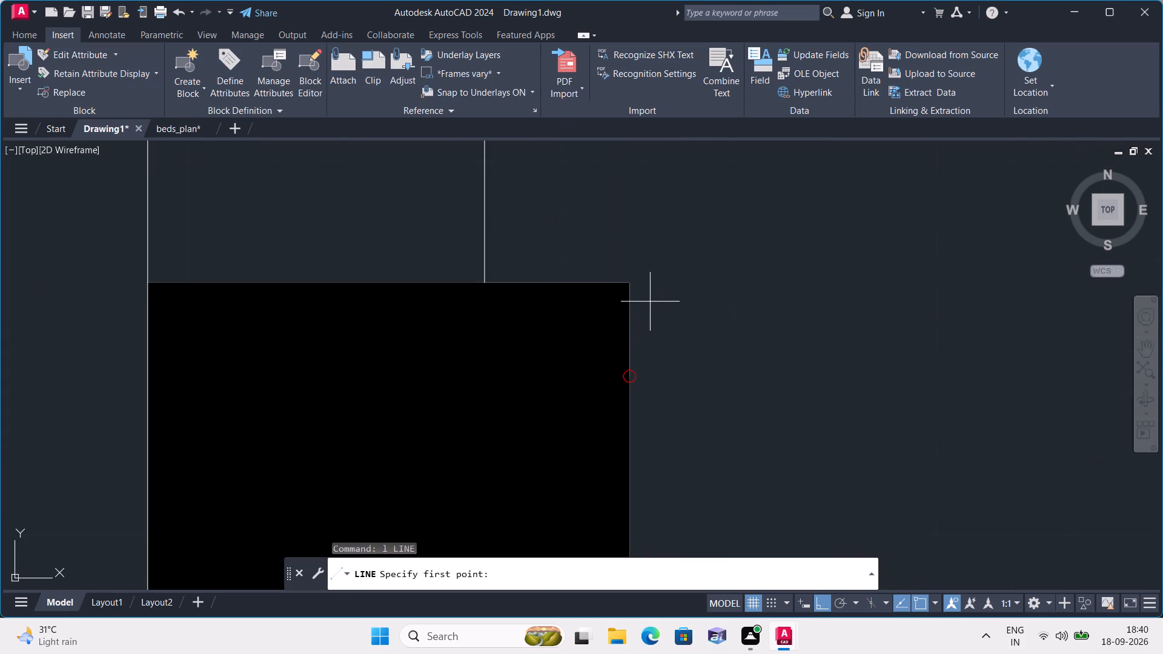
pyautogui.click(631, 284)
pyautogui.moveTo(642, 363); pyautogui.dragTo(612, 182, button='middle')
pyautogui.scroll(-1, 624, 285)
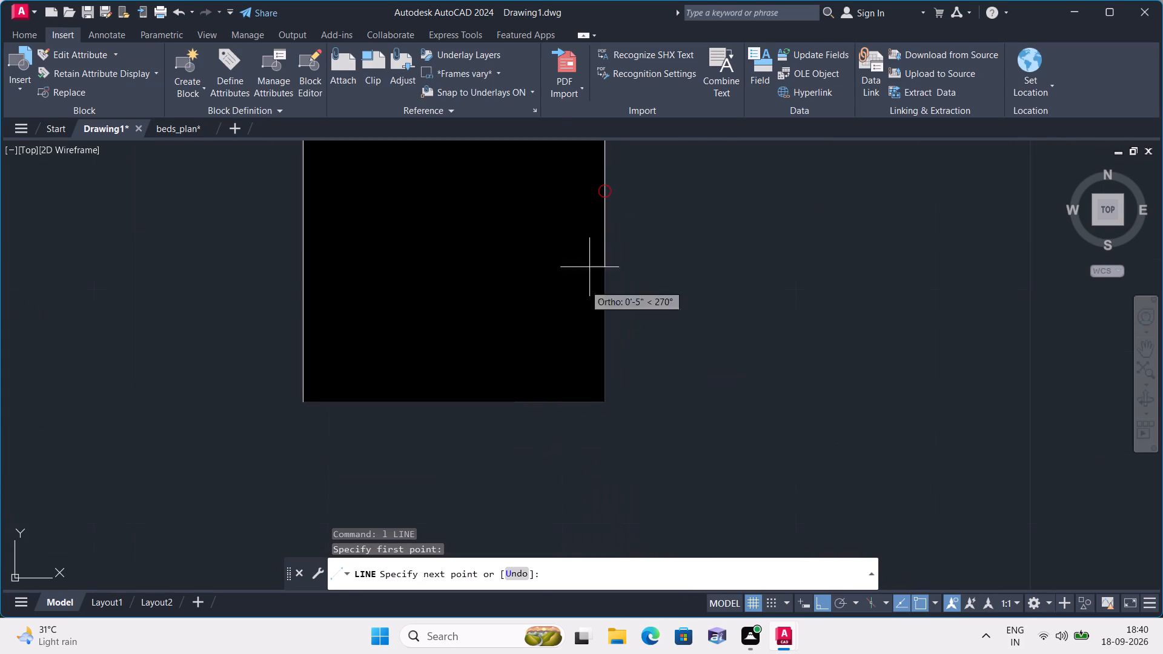
pyautogui.click(606, 398)
pyautogui.press('space')
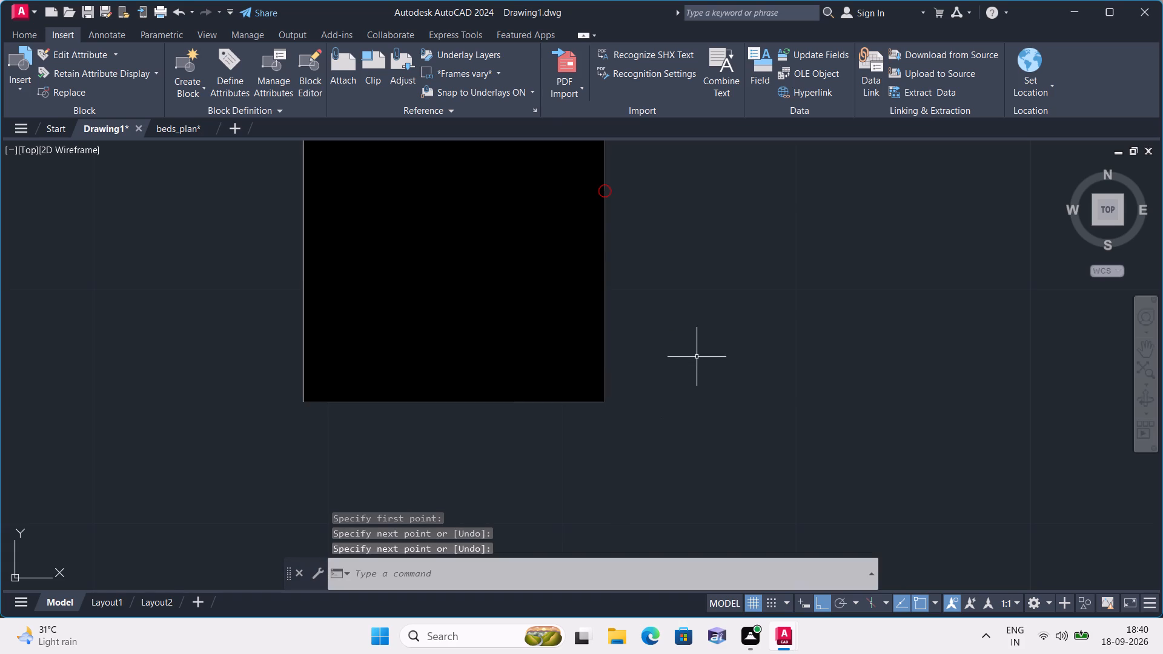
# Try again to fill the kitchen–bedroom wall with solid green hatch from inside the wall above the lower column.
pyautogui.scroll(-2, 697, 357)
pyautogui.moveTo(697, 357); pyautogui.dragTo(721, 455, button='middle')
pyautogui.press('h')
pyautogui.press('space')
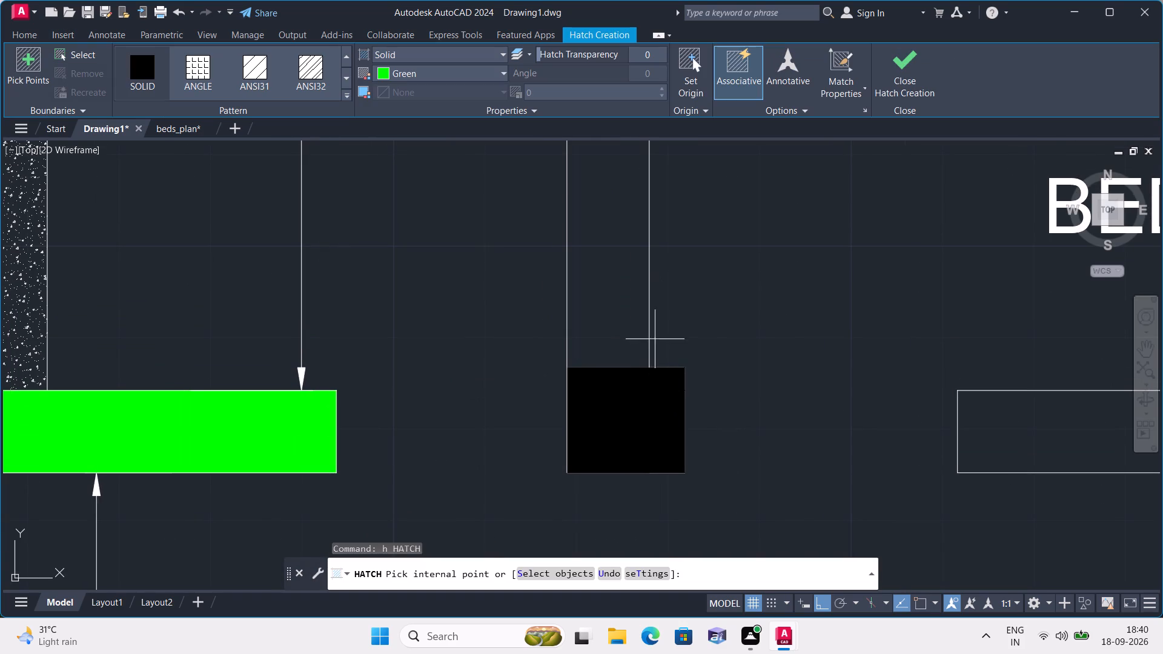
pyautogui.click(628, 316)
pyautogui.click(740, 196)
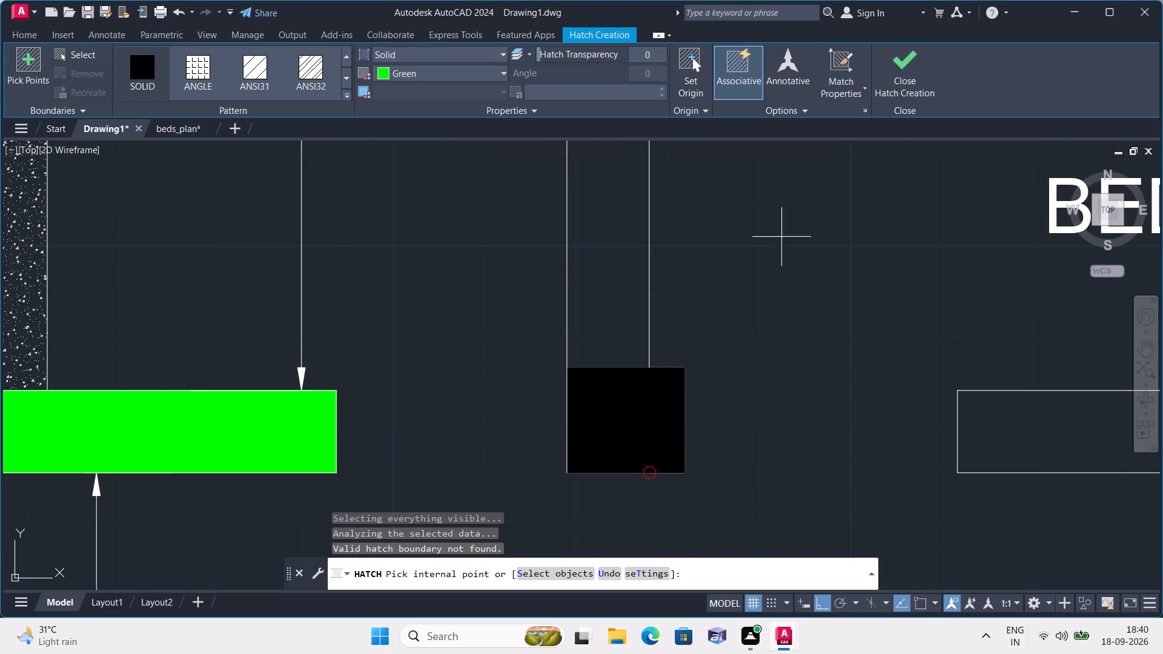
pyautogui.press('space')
# Draw a line along the lower column's bottom edge, from its bedroom-side corner to its kitchen-side corner.
pyautogui.press('l')
pyautogui.press('space')
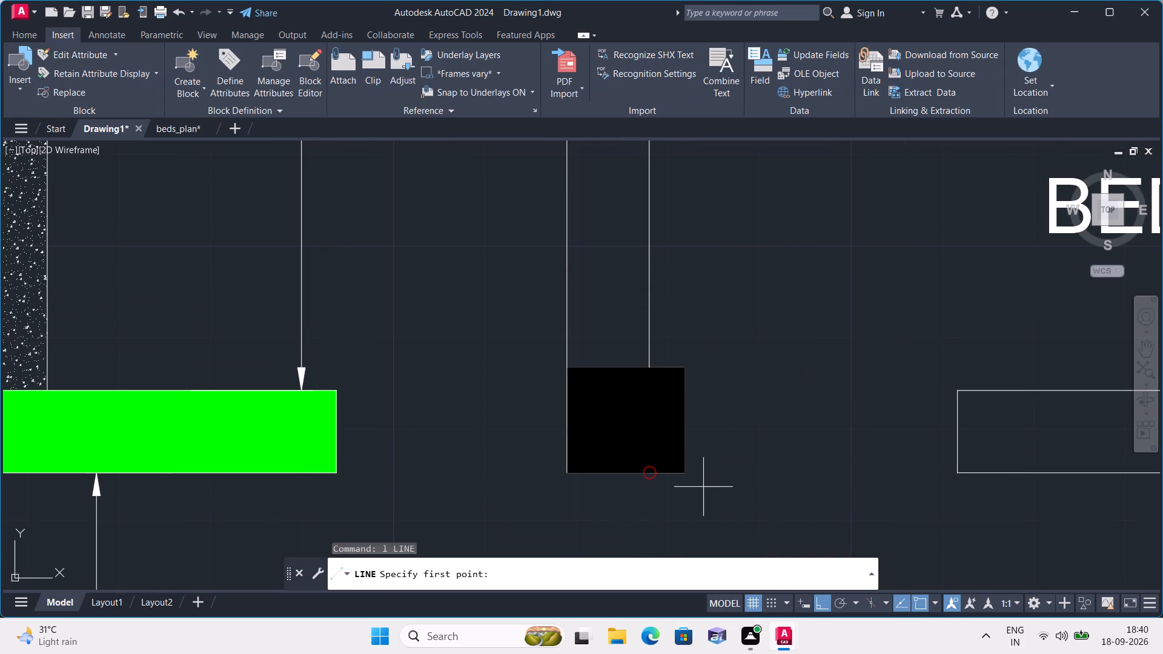
pyautogui.scroll(2, 702, 487)
pyautogui.click(654, 455)
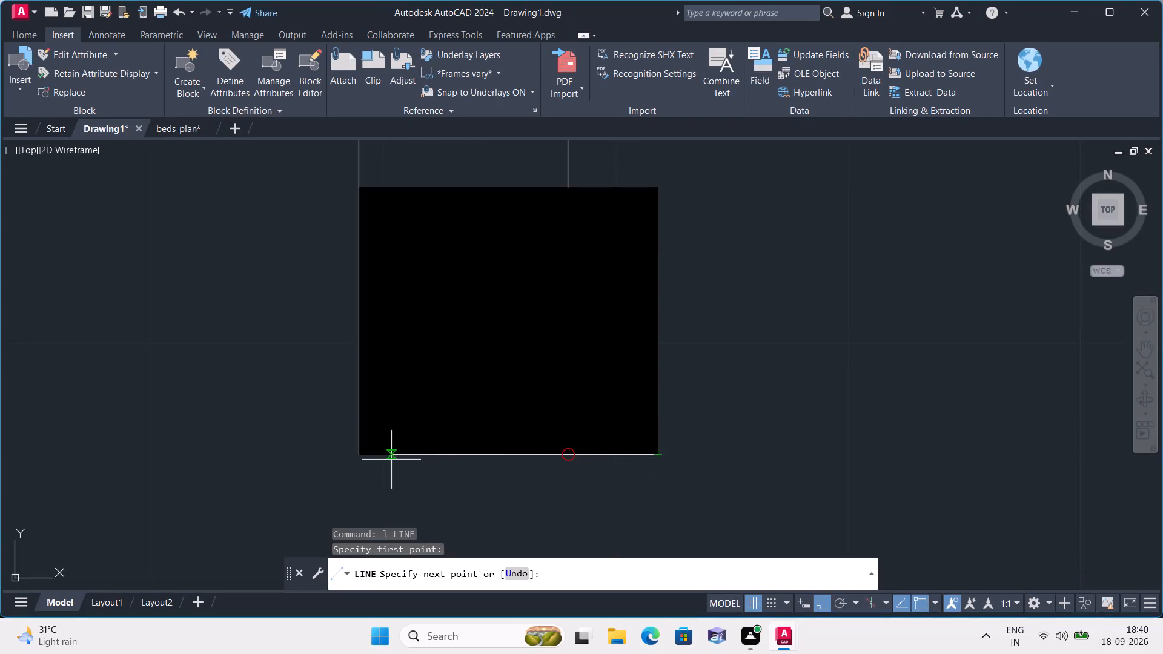
pyautogui.click(360, 454)
pyautogui.press('space')
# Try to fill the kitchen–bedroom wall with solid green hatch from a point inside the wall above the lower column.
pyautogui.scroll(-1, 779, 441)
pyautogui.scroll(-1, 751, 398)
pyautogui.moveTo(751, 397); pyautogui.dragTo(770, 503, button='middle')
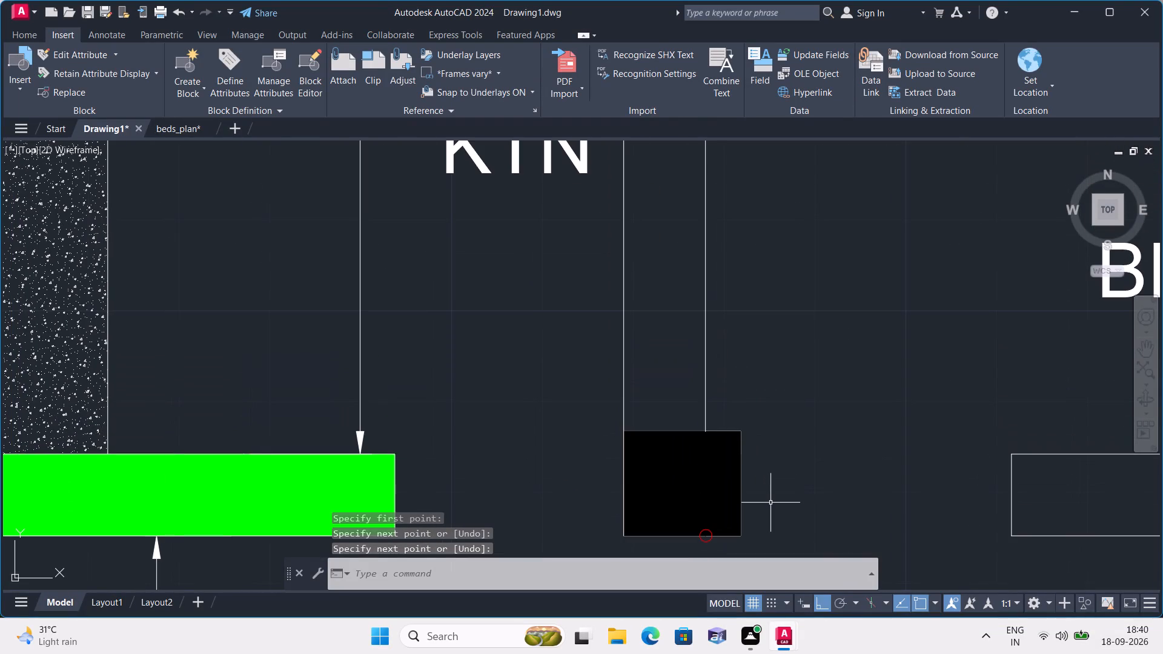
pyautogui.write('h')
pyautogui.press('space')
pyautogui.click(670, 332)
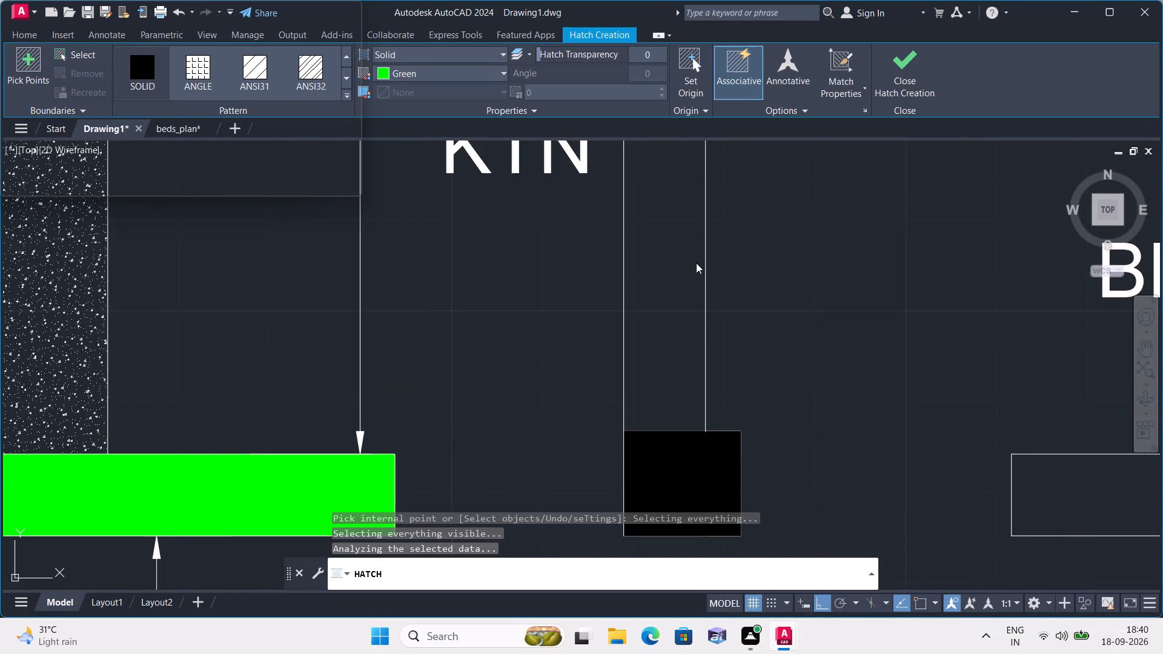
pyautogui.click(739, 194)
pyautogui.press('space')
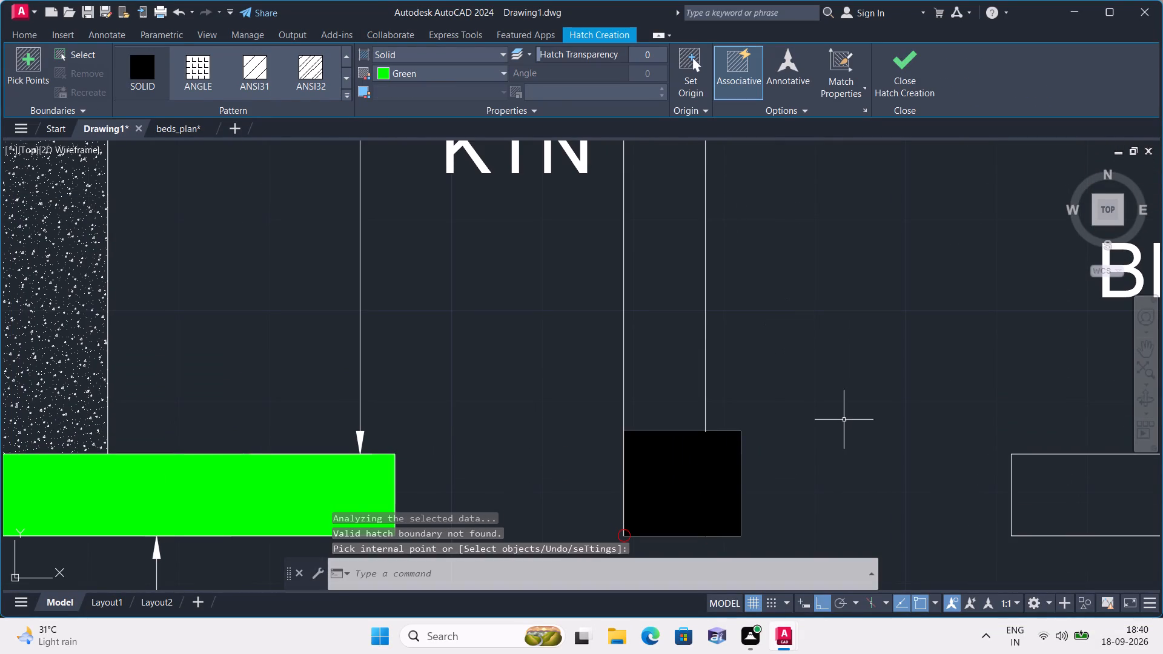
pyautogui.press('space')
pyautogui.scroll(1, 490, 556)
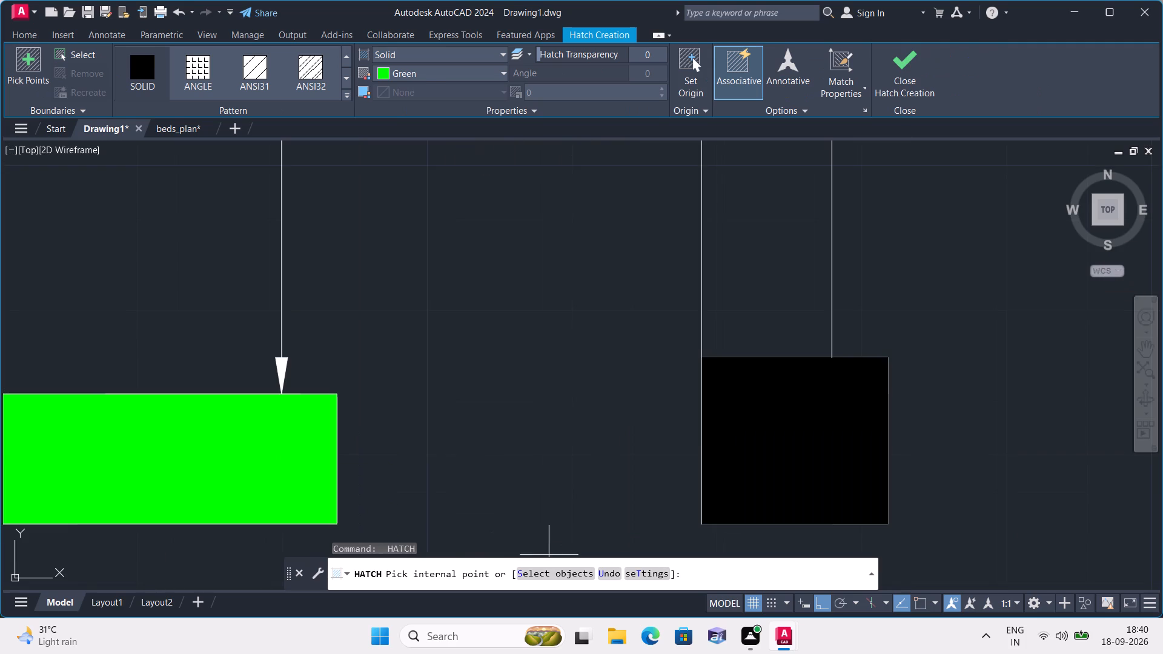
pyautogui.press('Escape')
# Draw a line along the lower column's full bottom edge, from its kitchen-side corner to its bedroom-side corner.
pyautogui.write('l')
pyautogui.press('space')
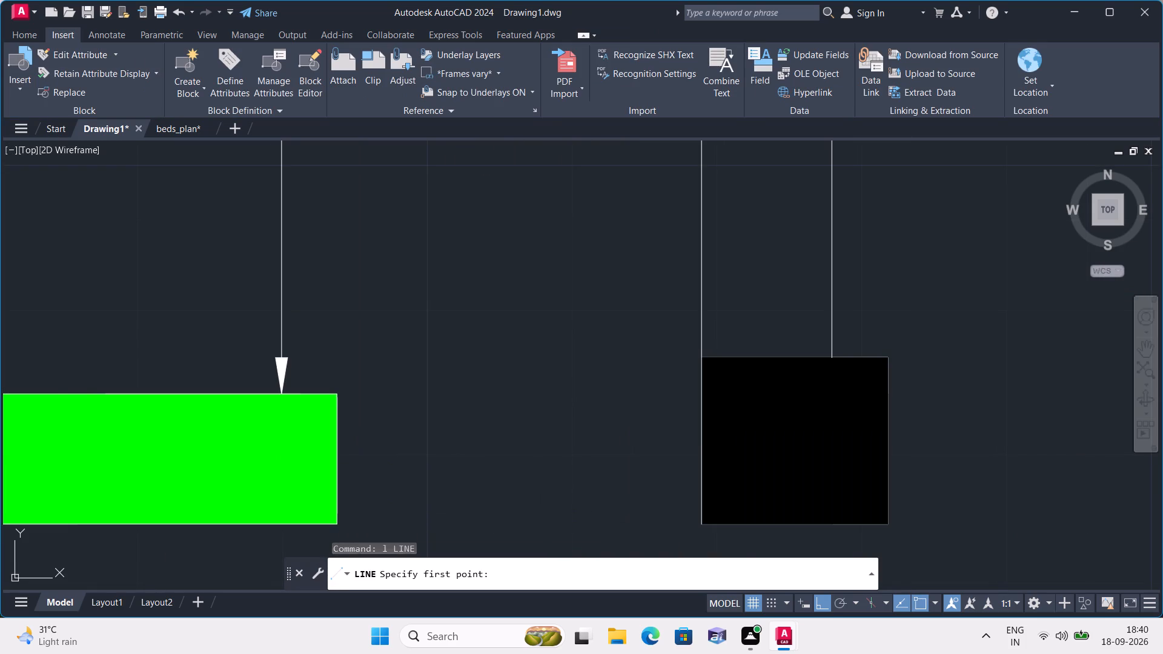
pyautogui.scroll(2, 714, 574)
pyautogui.click(701, 518)
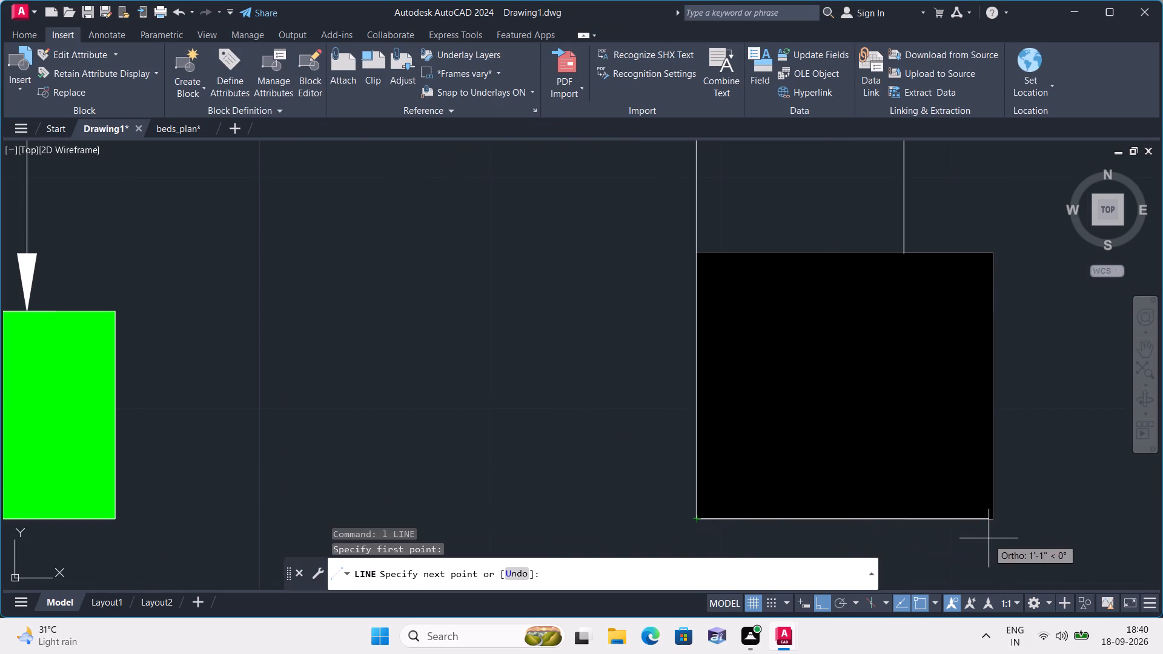
pyautogui.click(996, 516)
pyautogui.press('space')
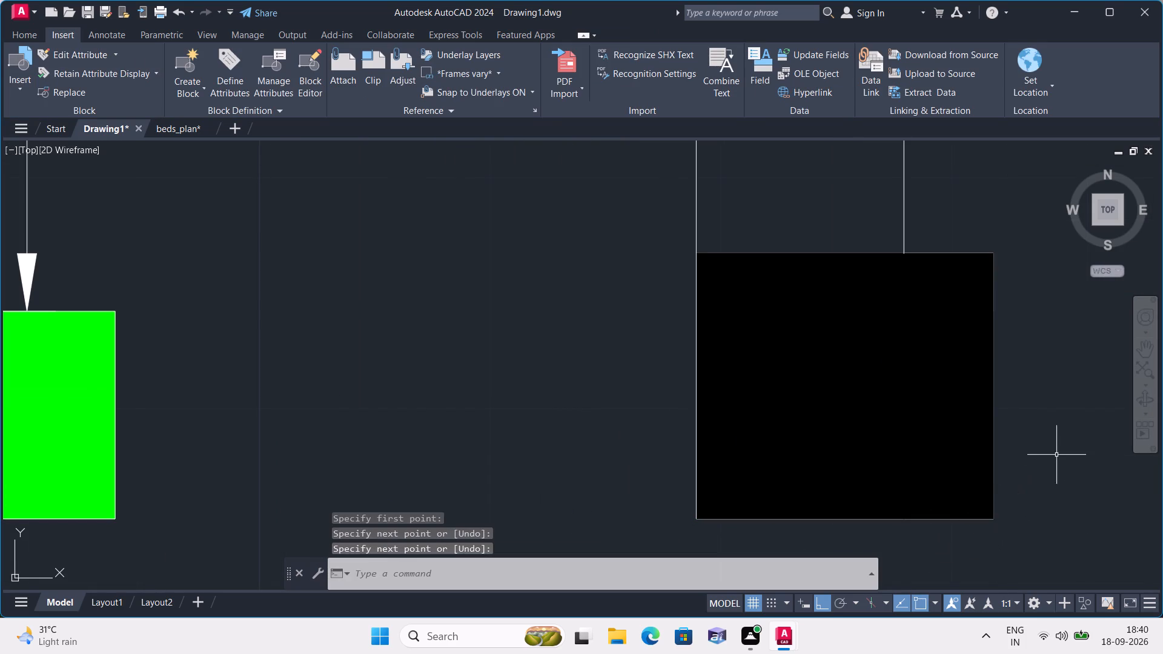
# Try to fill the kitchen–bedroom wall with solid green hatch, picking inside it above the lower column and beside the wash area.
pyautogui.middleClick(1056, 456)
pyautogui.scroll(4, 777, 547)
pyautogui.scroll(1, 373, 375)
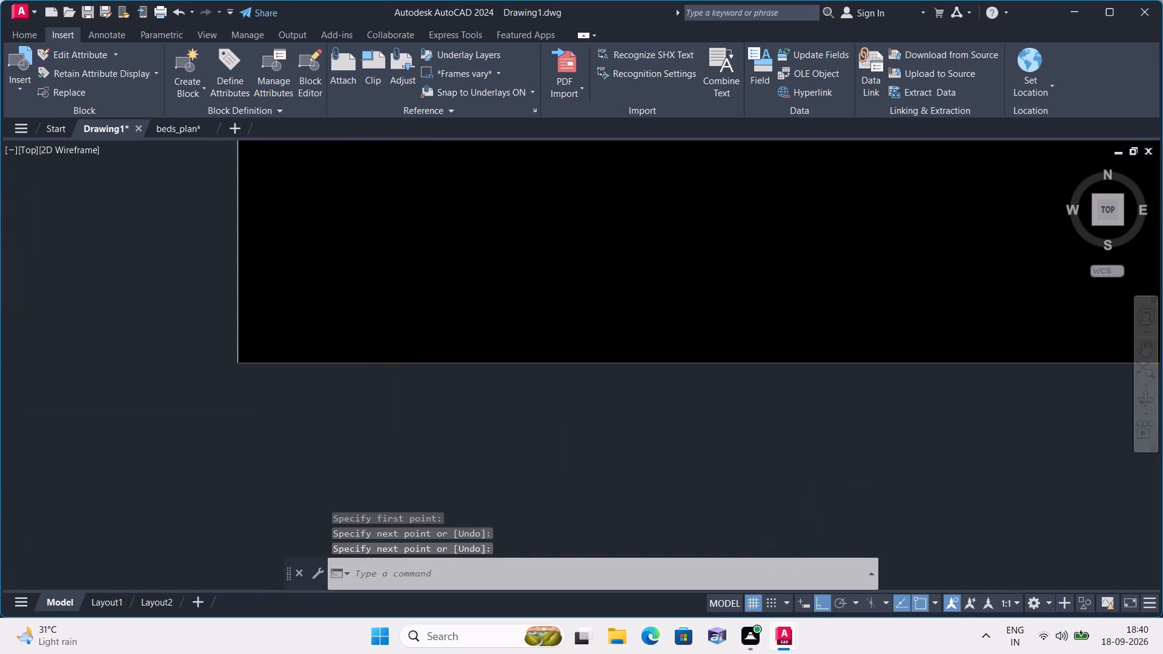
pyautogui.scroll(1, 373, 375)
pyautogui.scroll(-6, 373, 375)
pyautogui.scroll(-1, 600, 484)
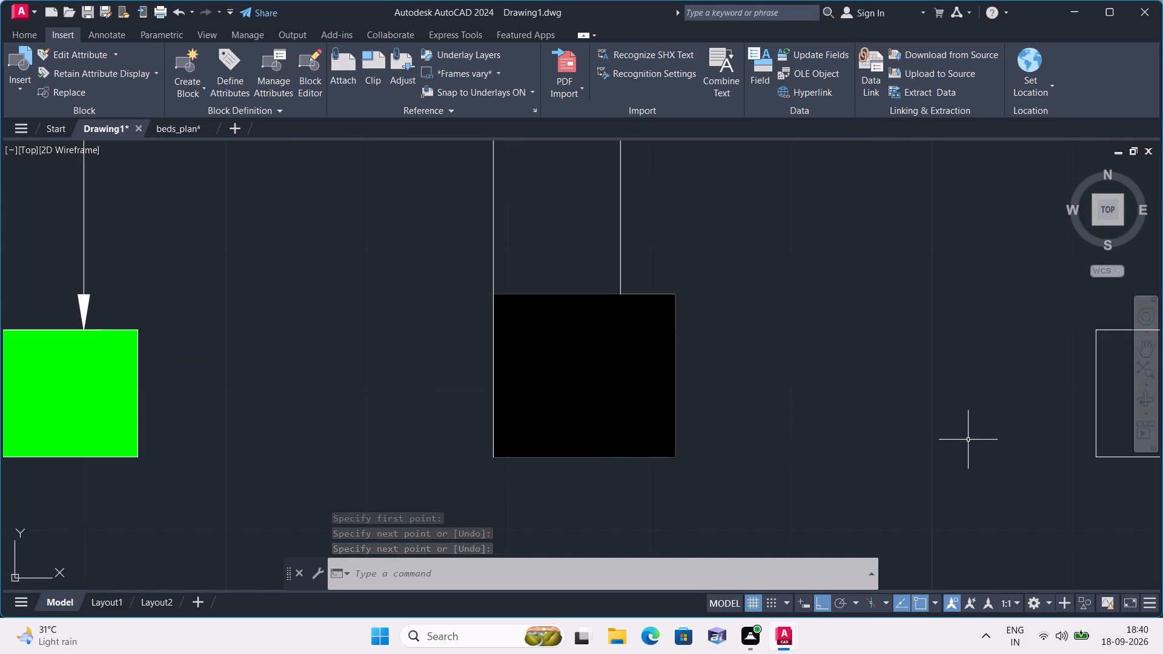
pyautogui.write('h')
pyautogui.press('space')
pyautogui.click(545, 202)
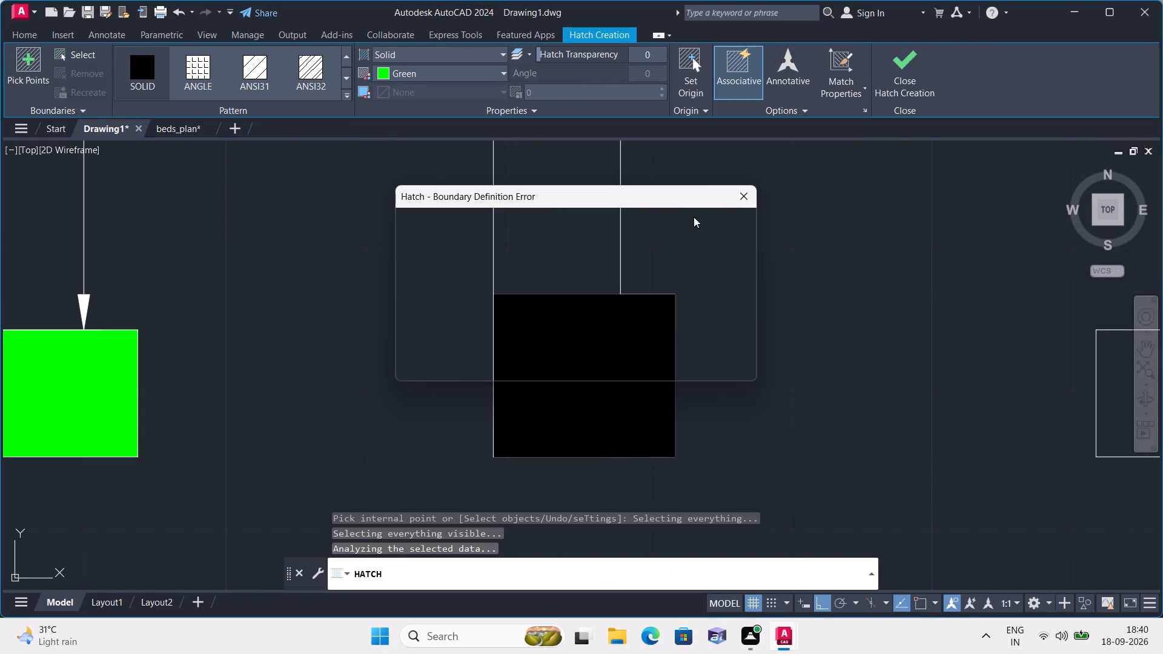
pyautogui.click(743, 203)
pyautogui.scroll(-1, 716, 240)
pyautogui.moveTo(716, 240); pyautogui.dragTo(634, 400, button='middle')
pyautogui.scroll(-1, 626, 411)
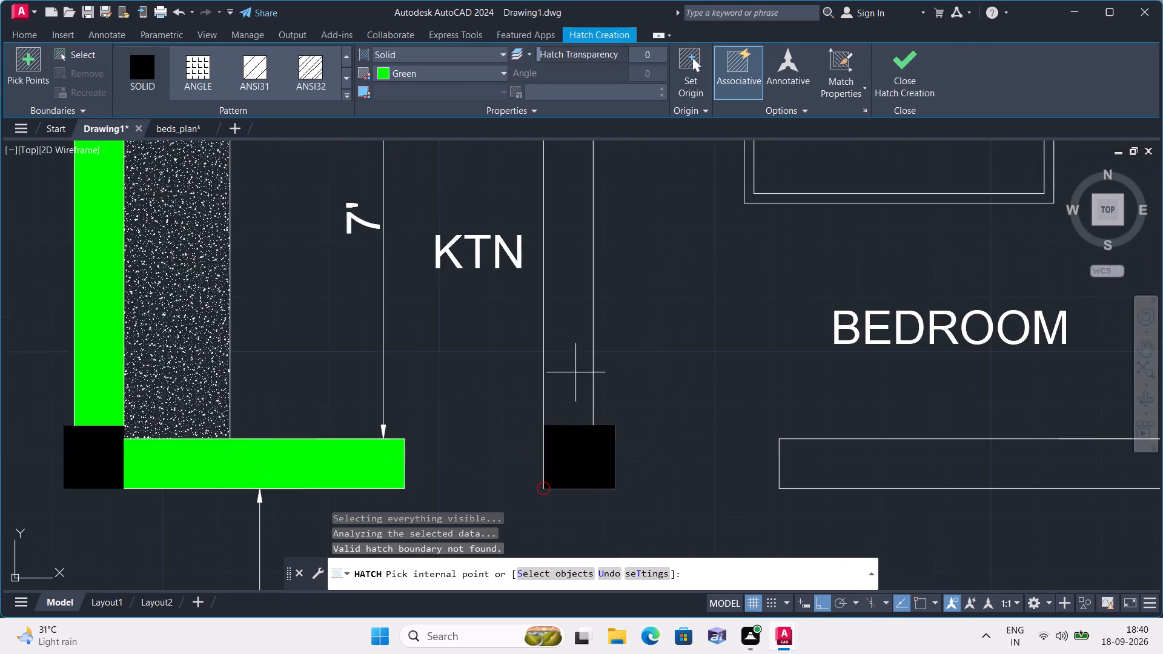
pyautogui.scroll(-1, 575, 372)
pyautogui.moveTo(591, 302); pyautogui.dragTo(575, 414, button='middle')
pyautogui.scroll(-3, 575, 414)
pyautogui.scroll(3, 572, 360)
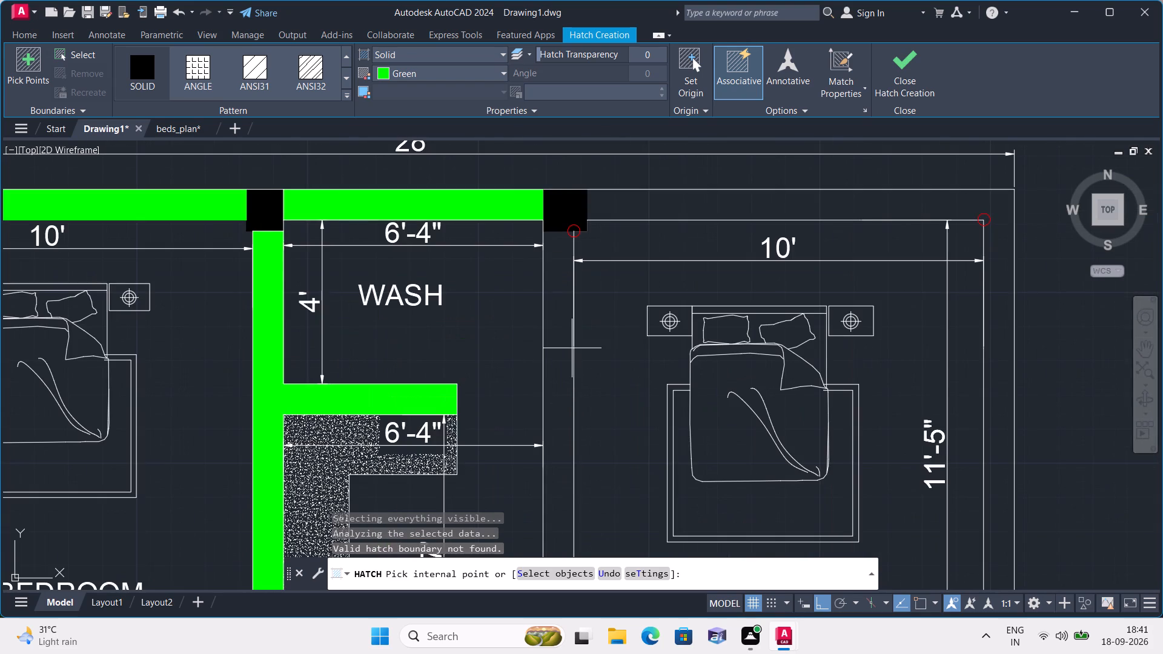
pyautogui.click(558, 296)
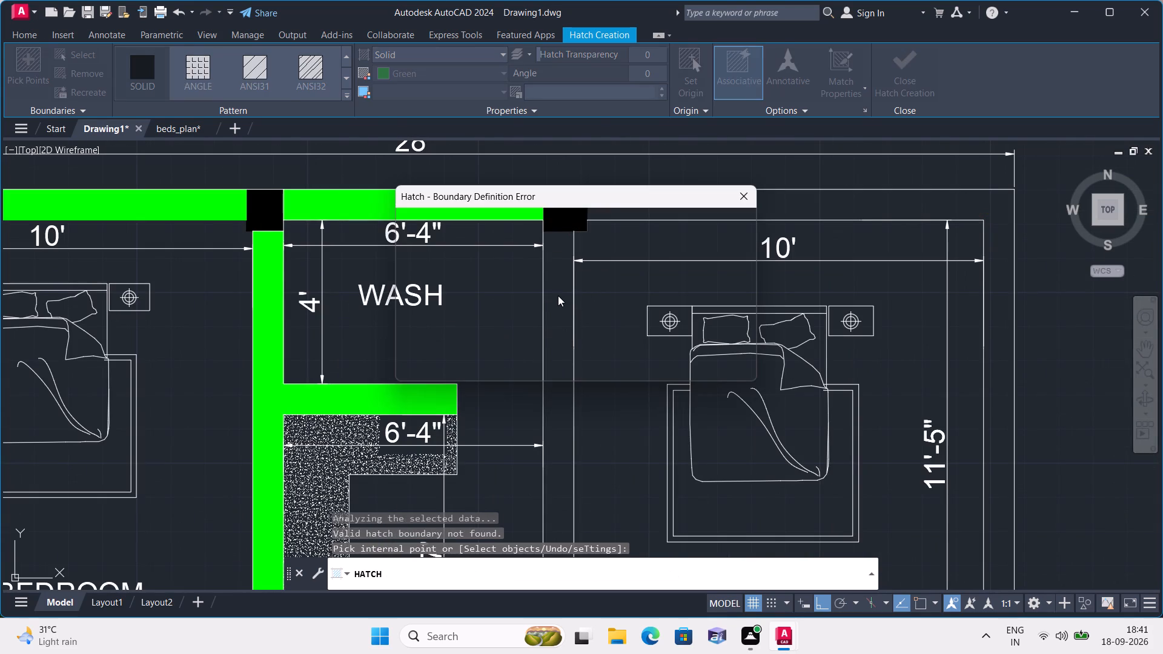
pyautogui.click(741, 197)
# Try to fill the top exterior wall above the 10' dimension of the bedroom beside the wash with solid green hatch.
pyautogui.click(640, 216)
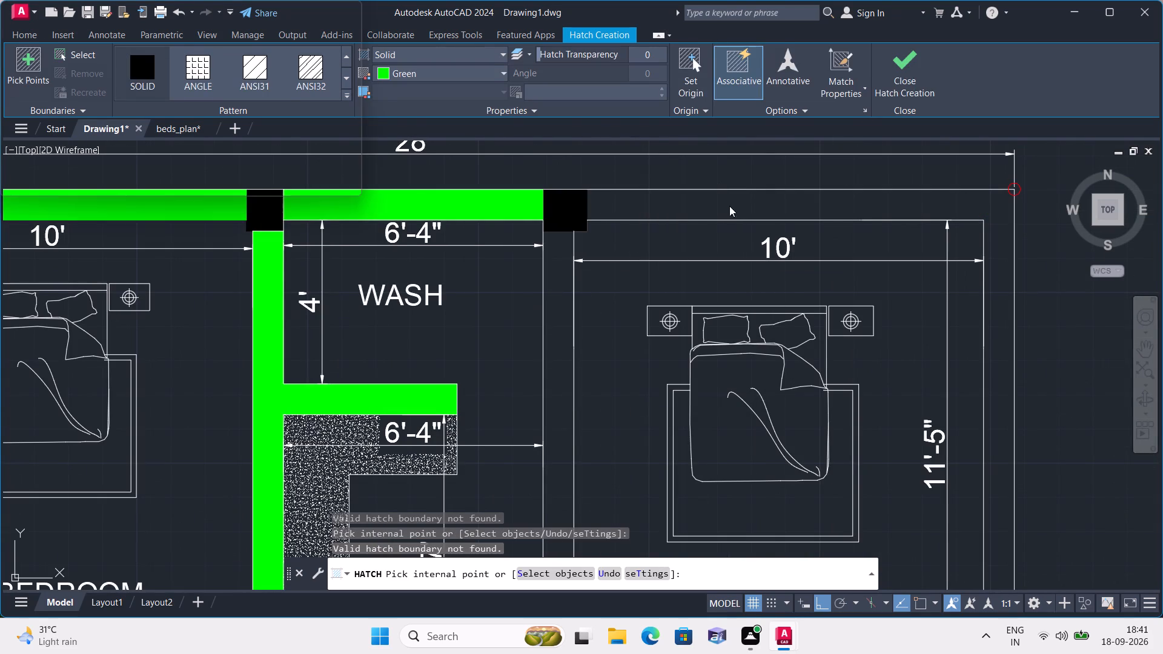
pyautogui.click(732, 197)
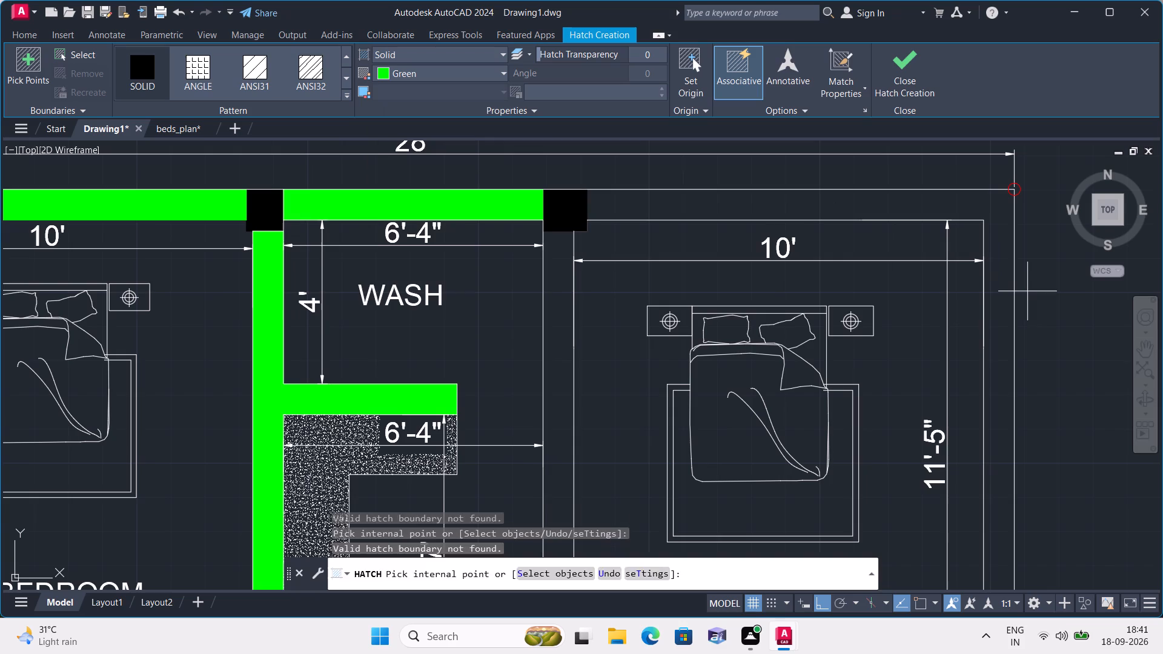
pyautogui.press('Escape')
# Draw a line along the bottom edge of the column beside the wash, from the wall's bedroom-side line to its wash-side line.
pyautogui.scroll(2, 580, 246)
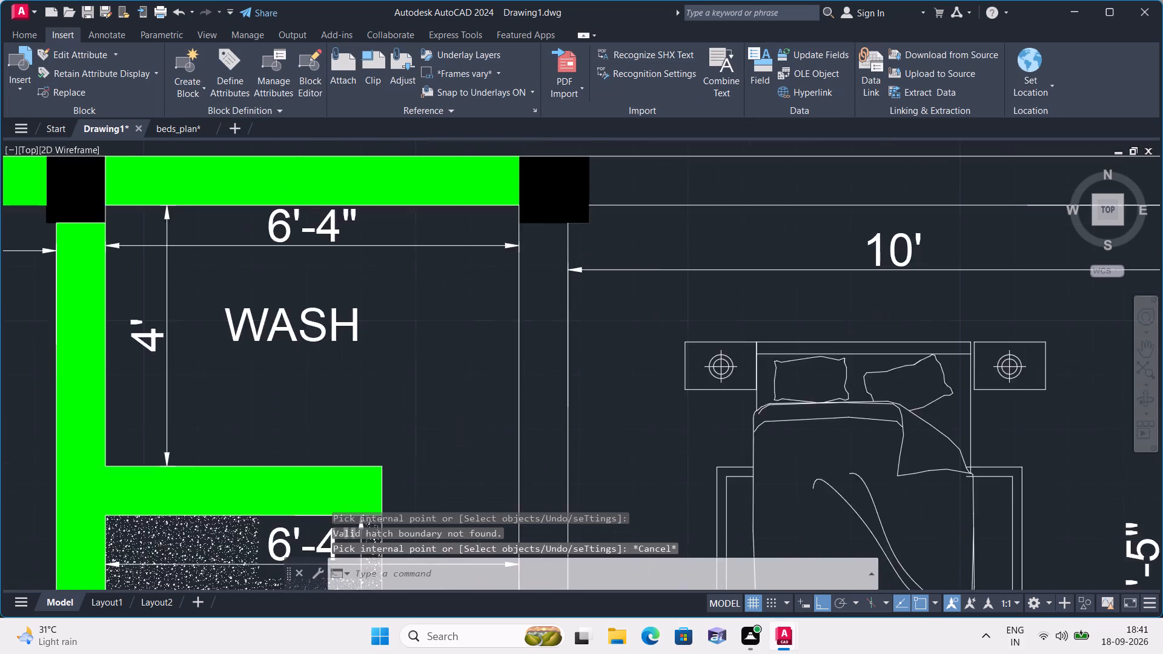
pyautogui.scroll(1, 580, 246)
pyautogui.moveTo(574, 216); pyautogui.dragTo(570, 269, button='middle')
pyautogui.scroll(-1, 569, 269)
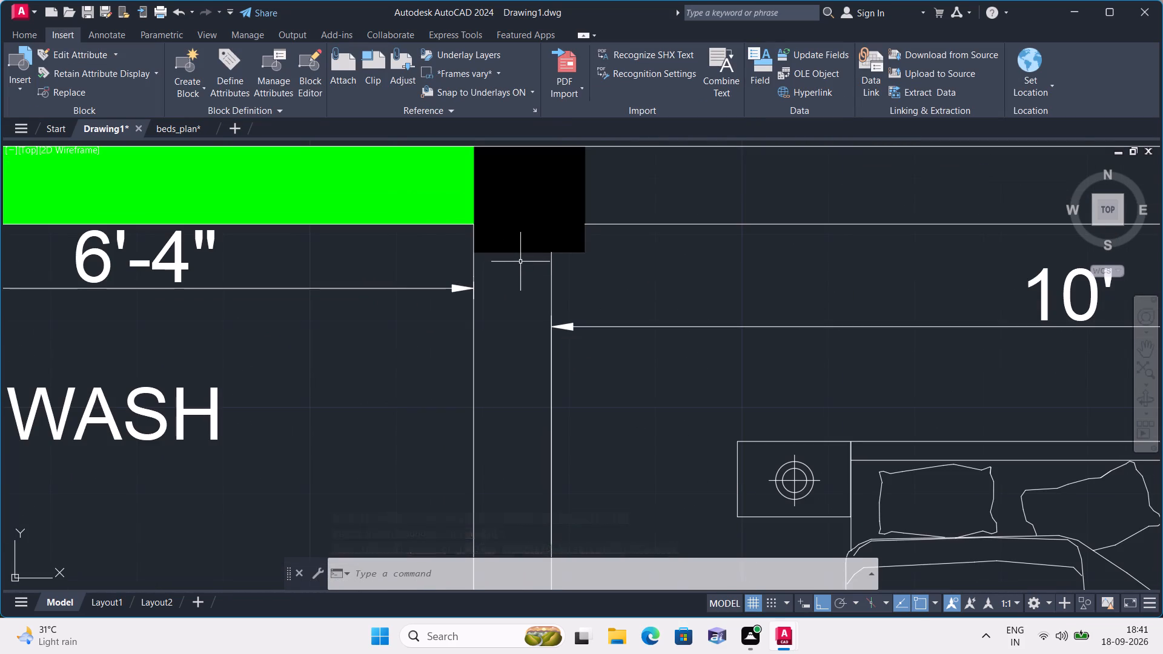
pyautogui.write('l')
pyautogui.press('space')
pyautogui.scroll(1, 534, 247)
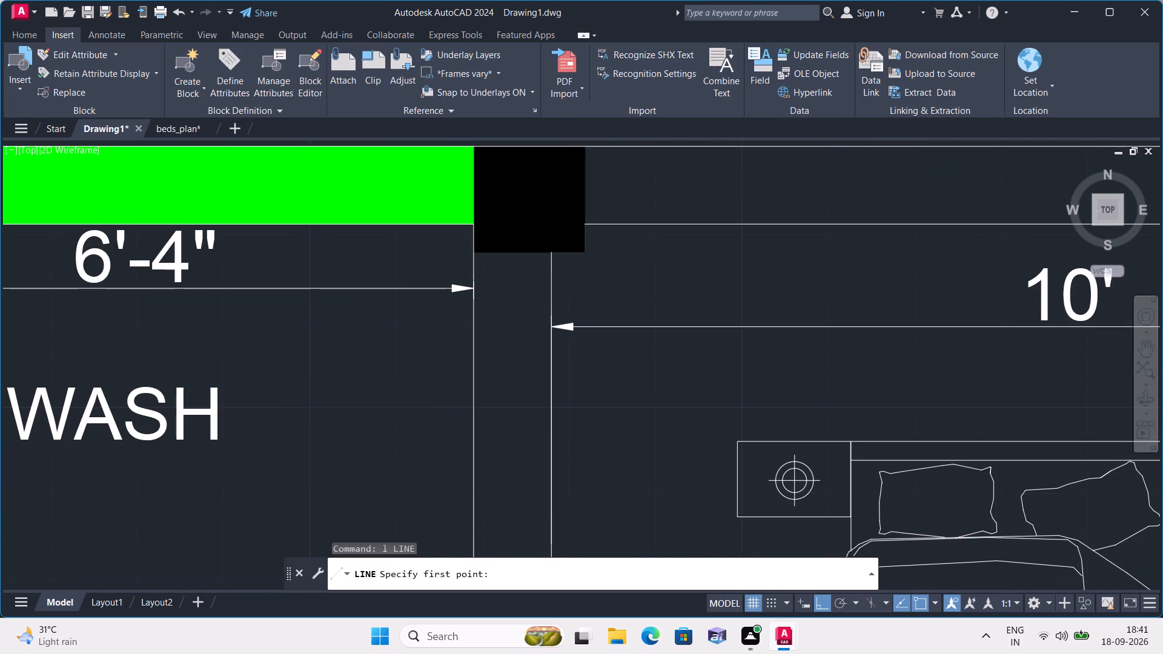
pyautogui.click(558, 259)
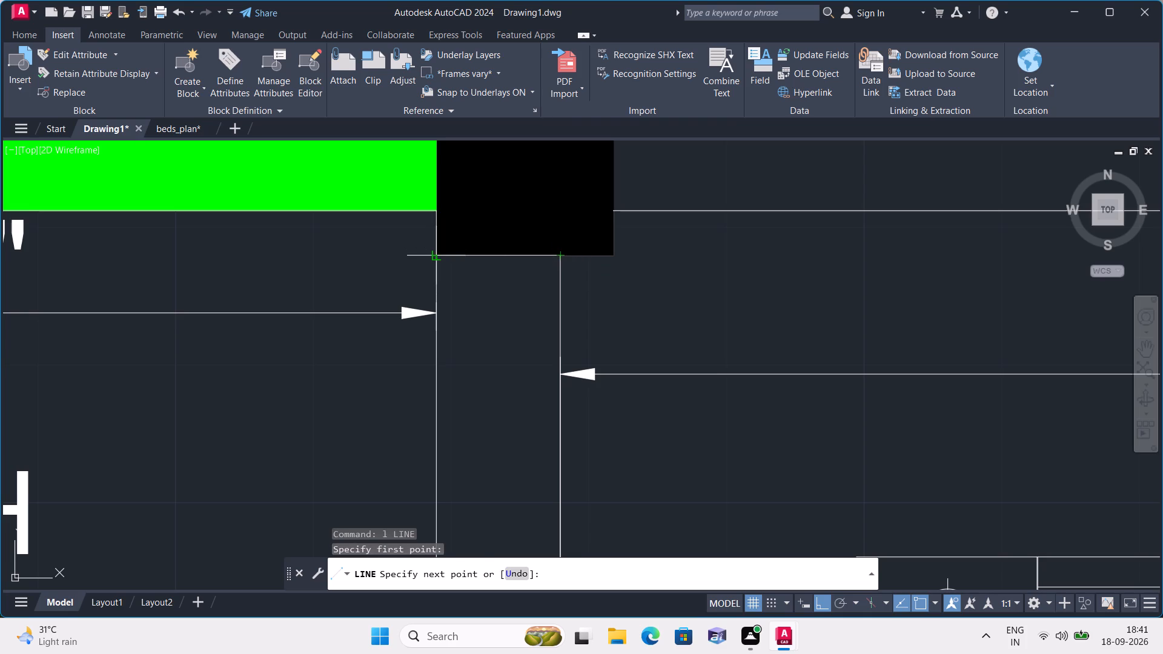
pyautogui.click(433, 254)
pyautogui.press('space')
# Draw a line down the same column's bedroom-side edge, from the top exterior wall's outer line to its inner line.
pyautogui.moveTo(660, 280); pyautogui.dragTo(654, 351, button='middle')
pyautogui.press('space')
pyautogui.moveTo(615, 208); pyautogui.dragTo(629, 297, button='middle')
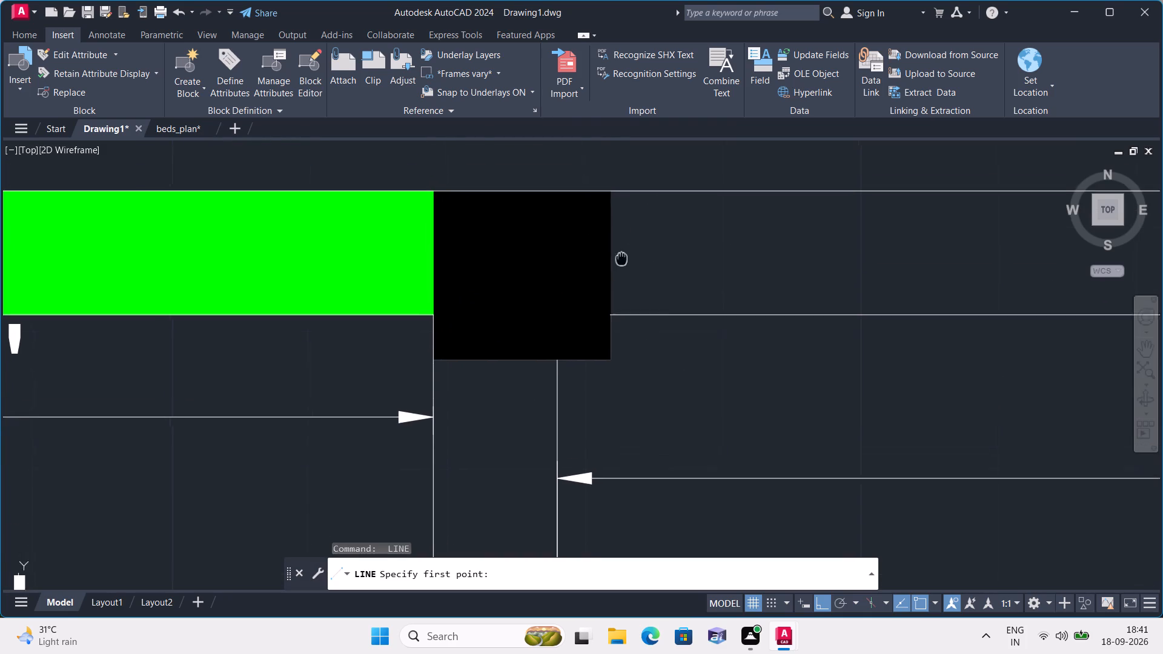
pyautogui.moveTo(629, 297); pyautogui.dragTo(637, 325, button='middle')
pyautogui.click(631, 276)
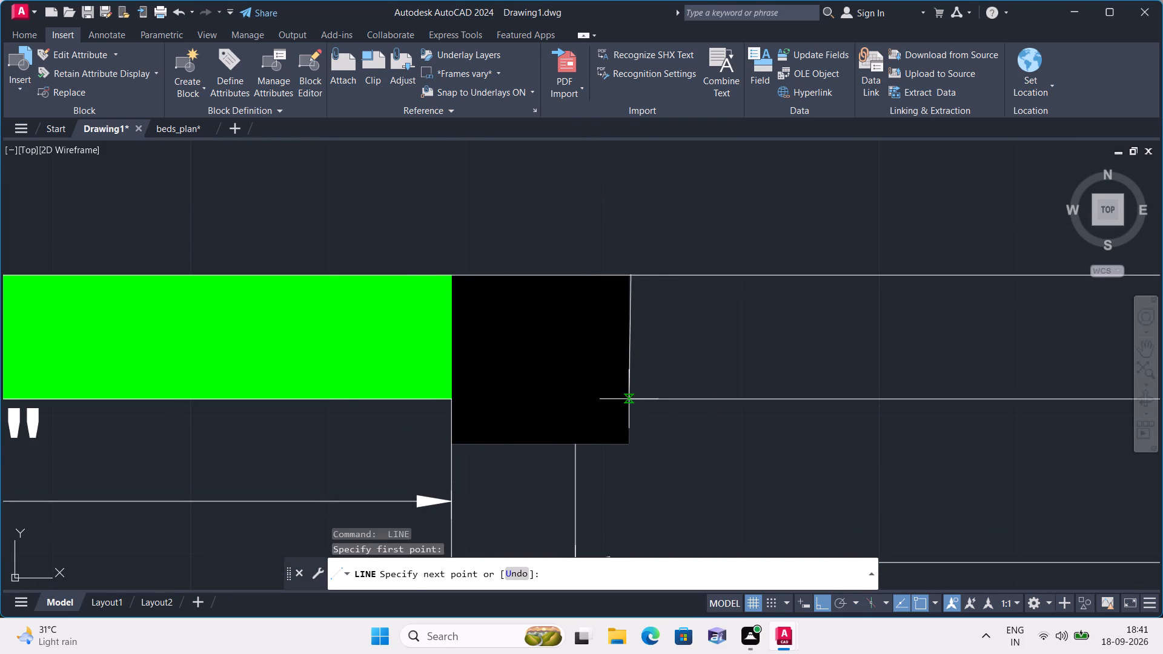
pyautogui.click(626, 401)
pyautogui.press('space')
# Draw a line along the lower kitchen–bedroom column's top edge, from the wall's bedroom-side line to its kitchen-side line.
pyautogui.moveTo(697, 451); pyautogui.dragTo(602, 157, button='middle')
pyautogui.scroll(-2, 655, 349)
pyautogui.moveTo(618, 385); pyautogui.dragTo(606, 146, button='middle')
pyautogui.scroll(-2, 612, 277)
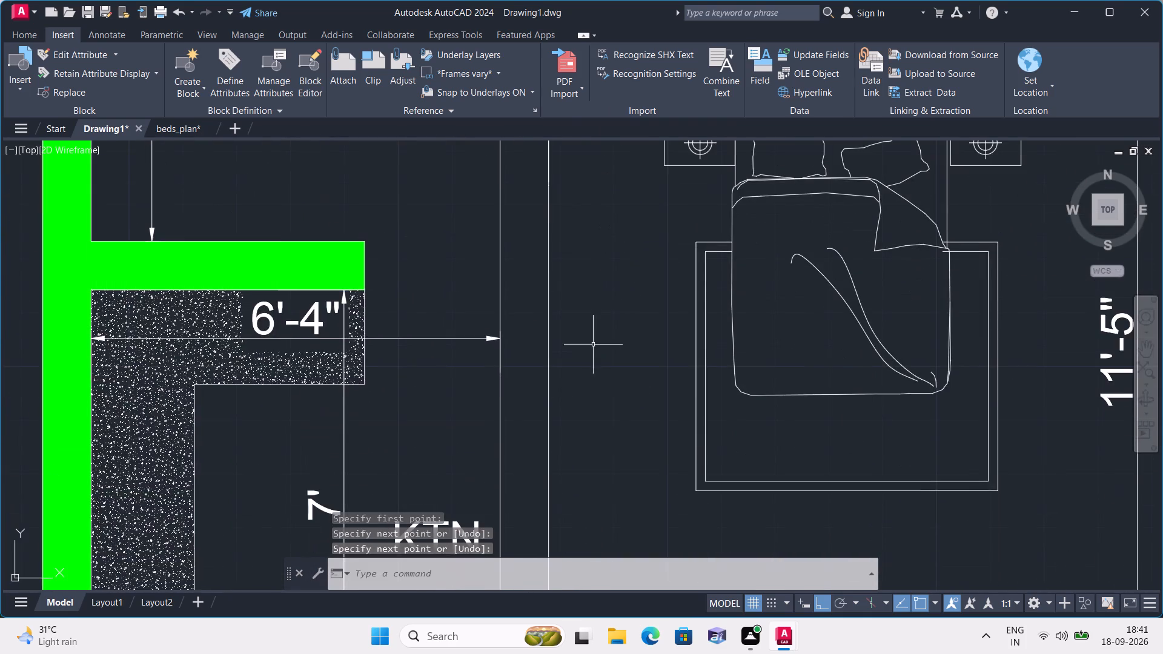
pyautogui.moveTo(593, 345); pyautogui.dragTo(585, 189, button='middle')
pyautogui.scroll(-1, 588, 147)
pyautogui.press('space')
pyautogui.scroll(2, 566, 405)
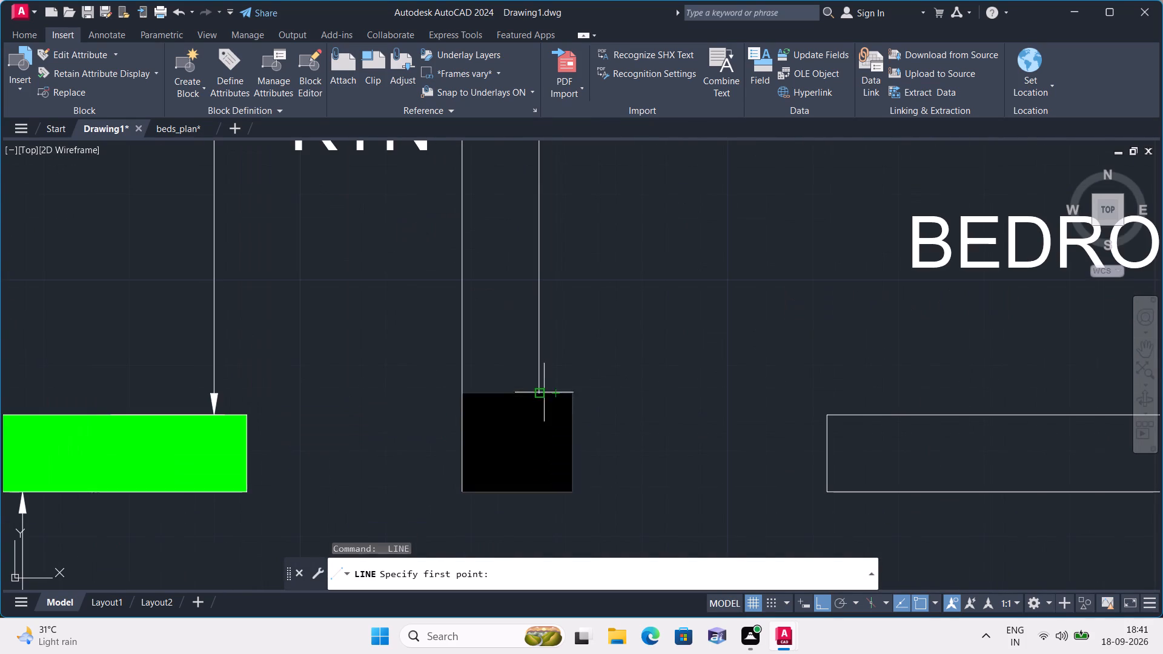
pyautogui.click(538, 389)
pyautogui.click(463, 390)
pyautogui.press('space')
# Fill the wall between the kitchen and bedroom, from the lower column up to the wash-side column, with solid green hatch.
pyautogui.scroll(-2, 560, 345)
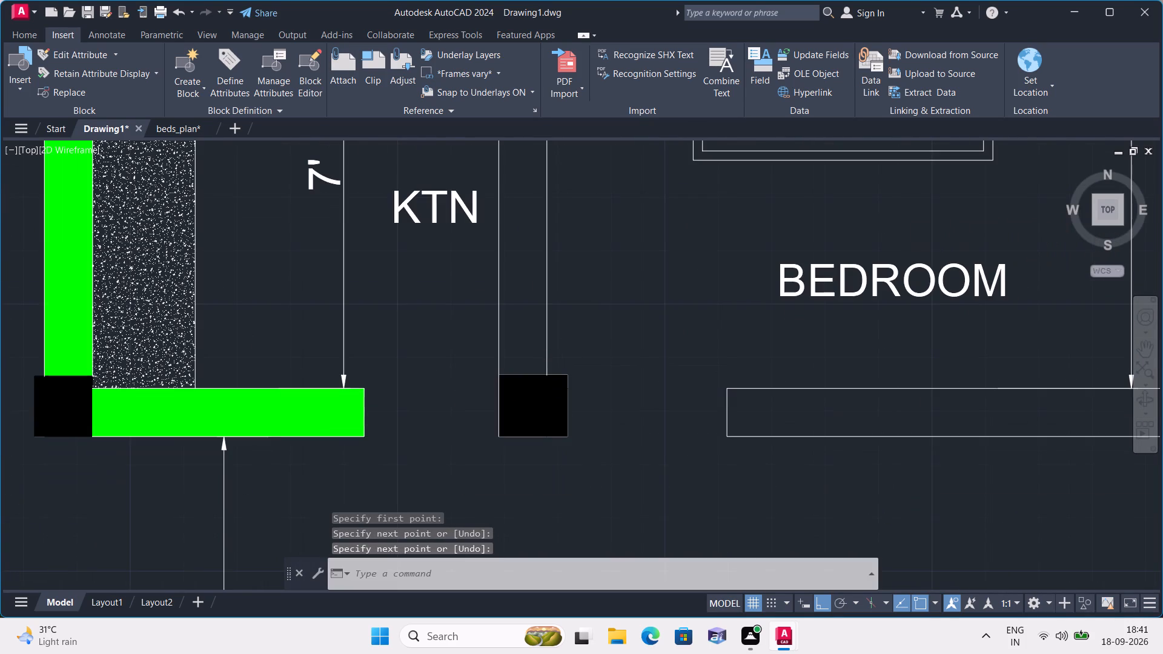
pyautogui.write('h')
pyautogui.press('space')
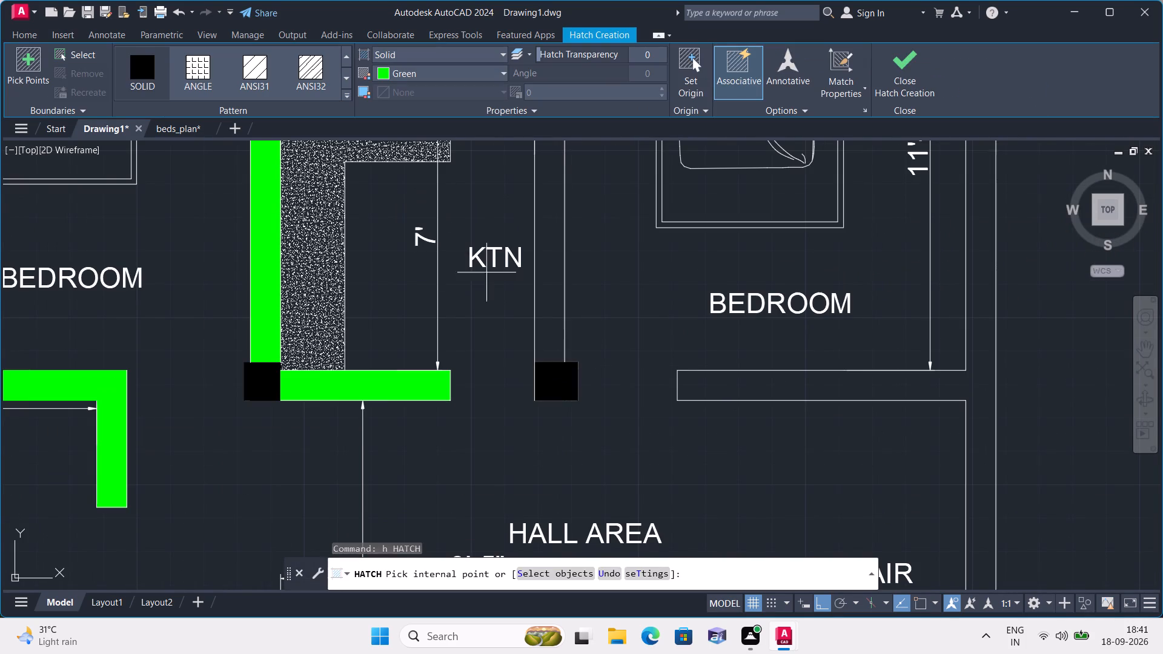
pyautogui.click(545, 300)
pyautogui.scroll(-1, 595, 289)
pyautogui.moveTo(593, 297); pyautogui.dragTo(575, 340, button='middle')
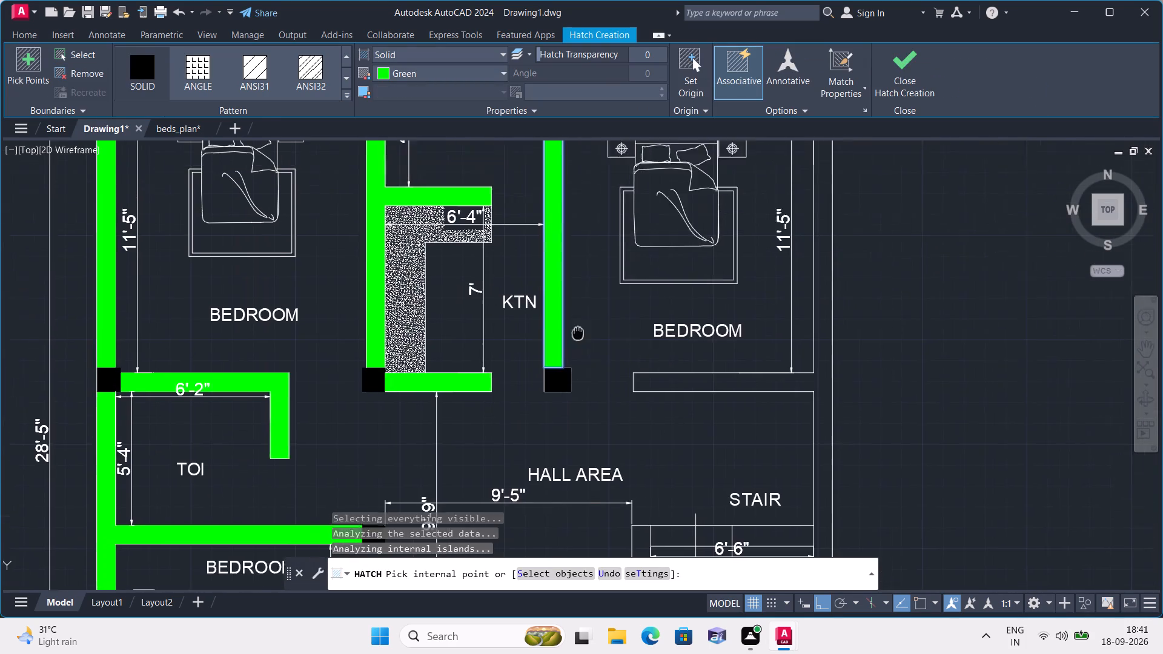
pyautogui.moveTo(575, 340); pyautogui.dragTo(562, 471, button='middle')
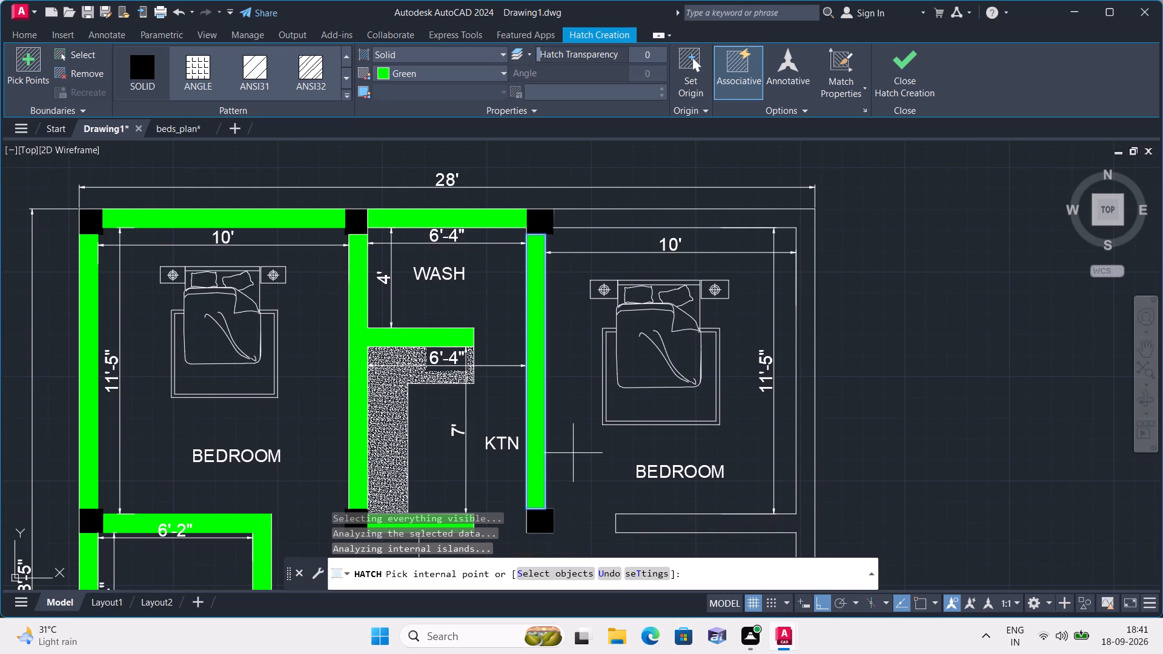
pyautogui.press('Escape')
# Draw a horizontal line from the wash-side column's lower bedroom-side corner across the bedroom to the far exterior wall's outer line.
pyautogui.scroll(-1, 573, 453)
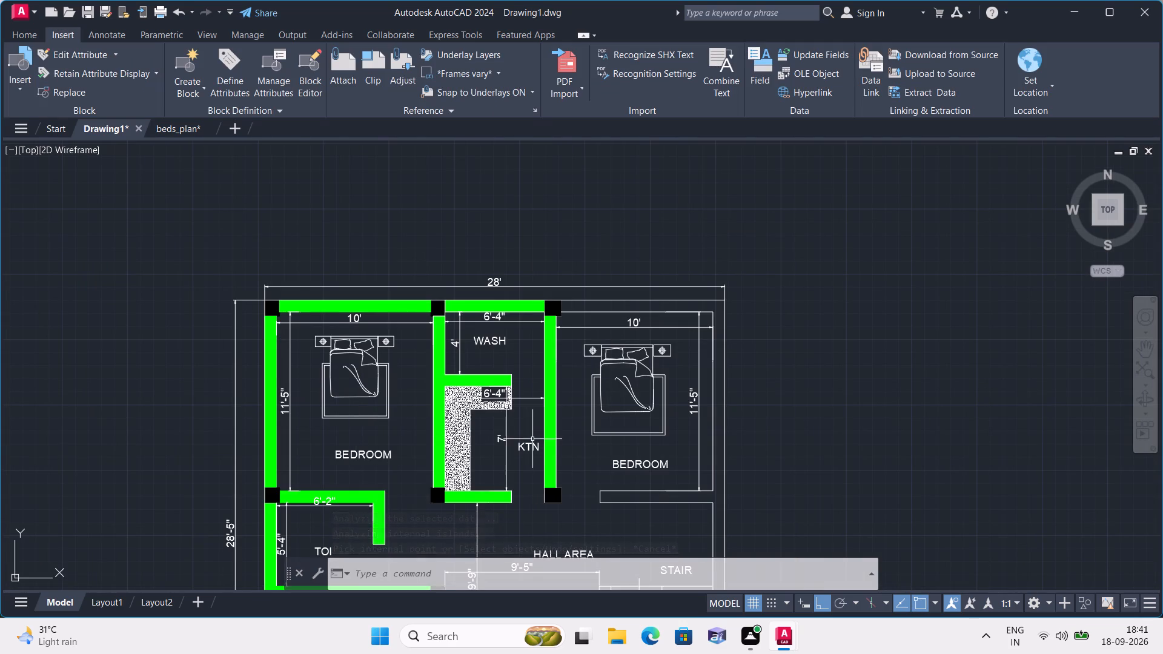
pyautogui.moveTo(577, 457); pyautogui.dragTo(452, 333, button='middle')
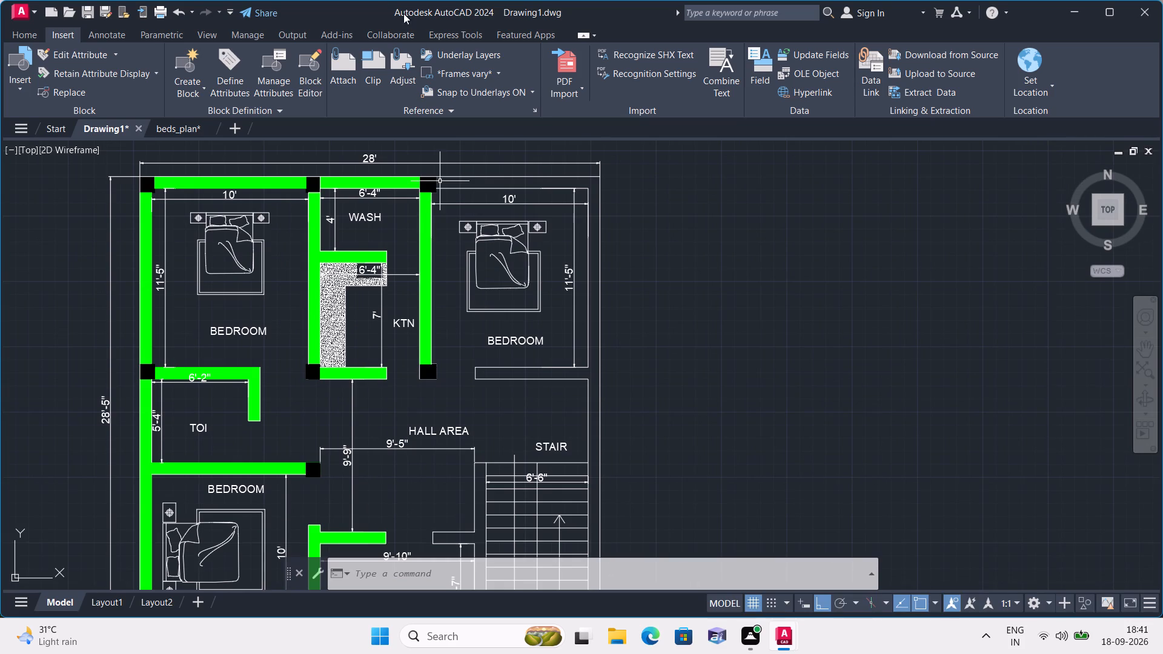
pyautogui.moveTo(685, 283); pyautogui.dragTo(660, 226, button='middle')
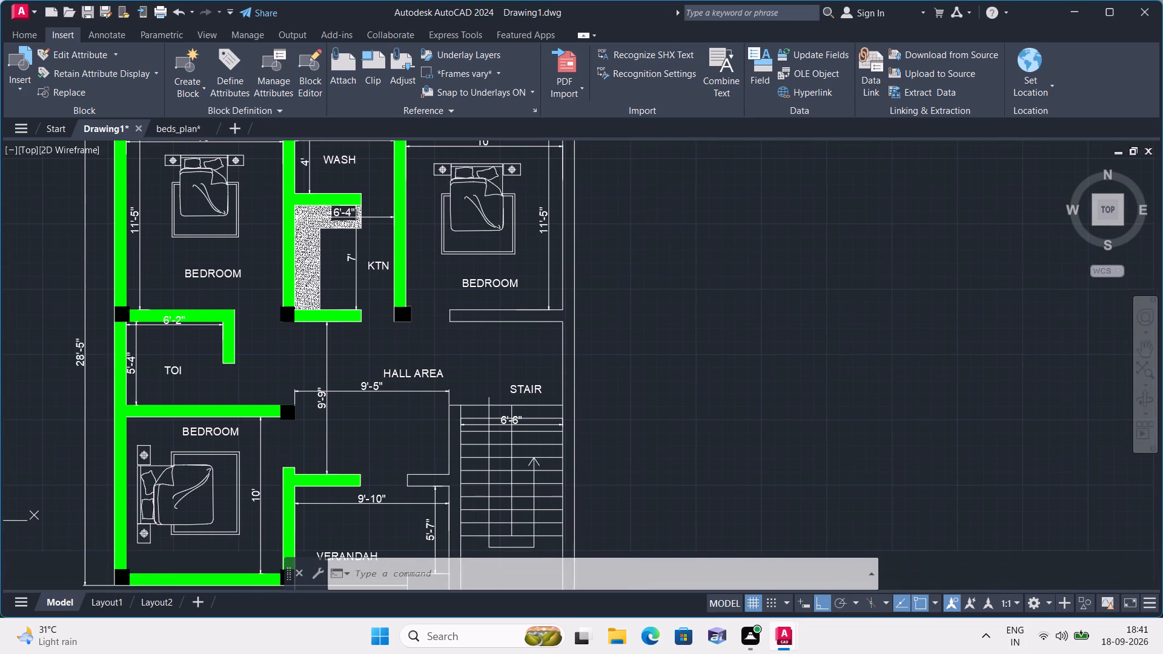
pyautogui.scroll(-1, 677, 285)
pyautogui.write('l')
pyautogui.press('space')
pyautogui.moveTo(687, 319); pyautogui.dragTo(707, 395, button='middle')
pyautogui.scroll(3, 531, 288)
pyautogui.moveTo(542, 217); pyautogui.dragTo(543, 271, button='middle')
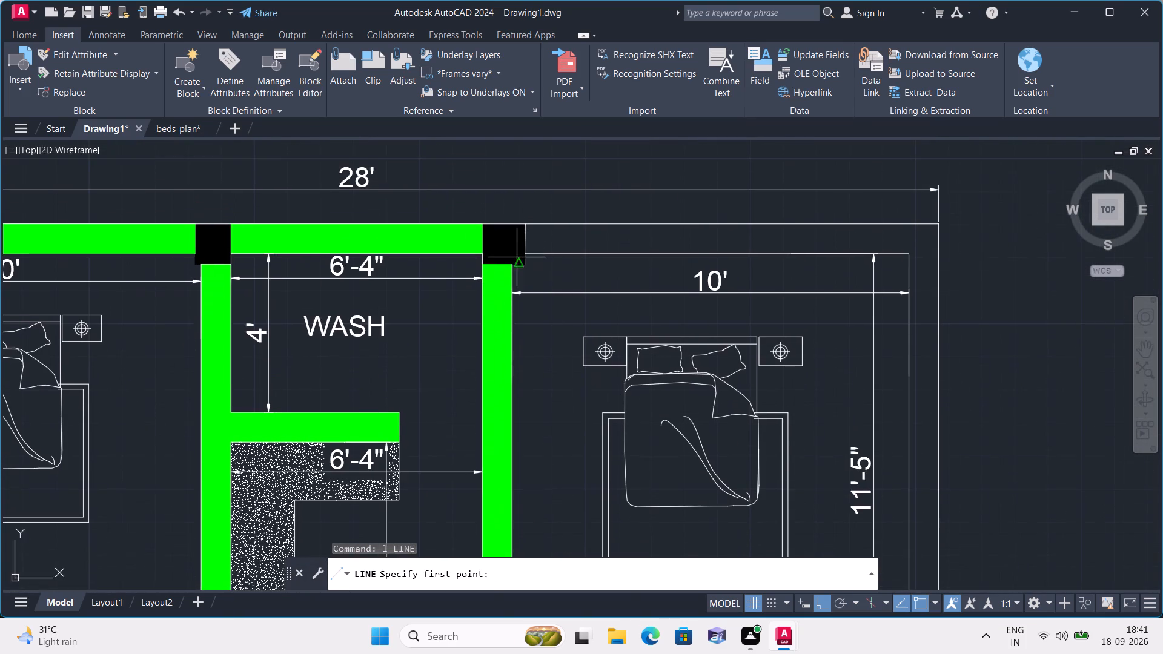
pyautogui.scroll(1, 515, 257)
pyautogui.click(533, 266)
pyautogui.moveTo(597, 280); pyautogui.dragTo(492, 311, button='middle')
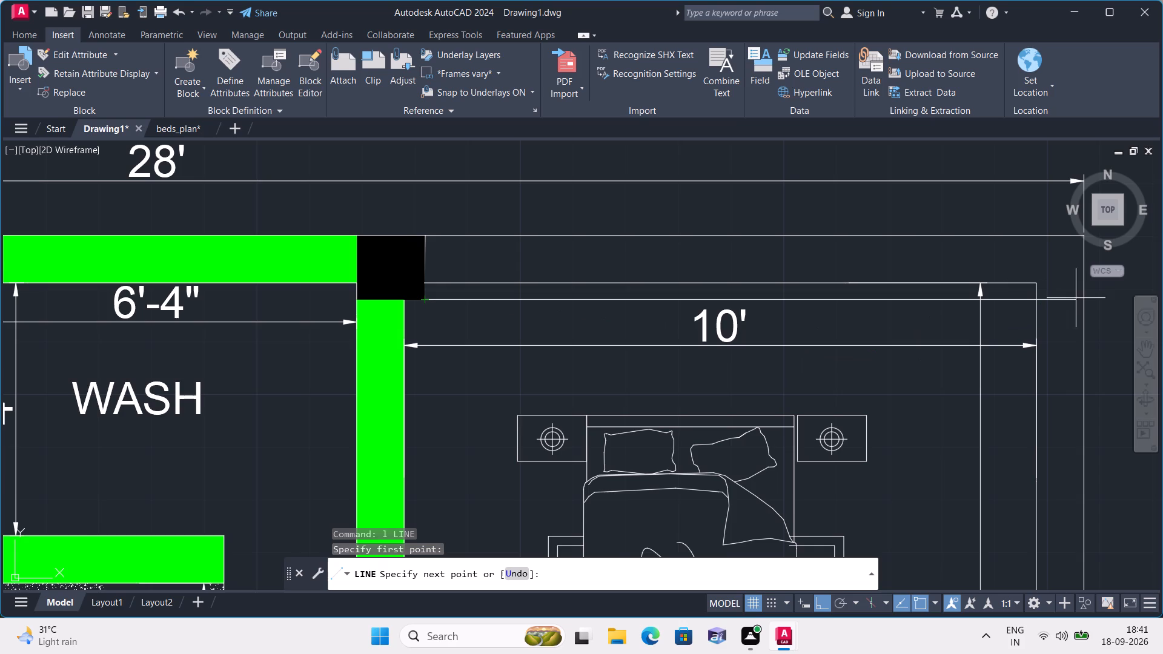
pyautogui.click(1081, 302)
pyautogui.moveTo(1043, 320); pyautogui.dragTo(882, 268, button='middle')
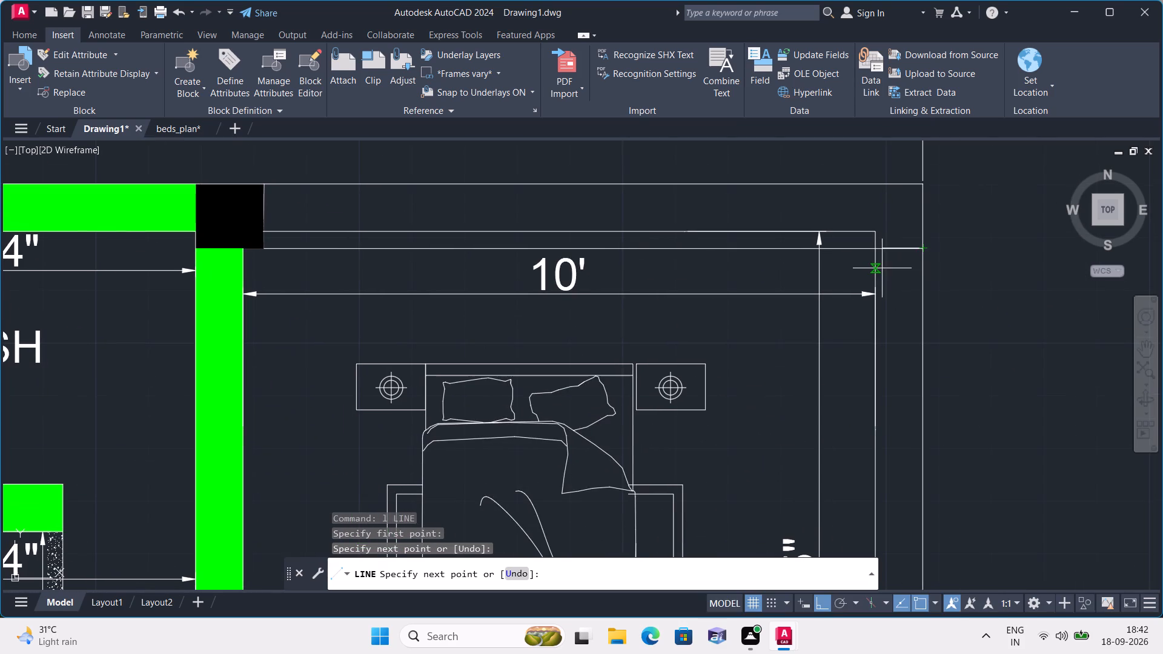
pyautogui.press('space')
# Draw a vertical line just inside the far exterior wall, from the top wall's outer line to the bedroom bottom wall's hall-side line.
pyautogui.moveTo(922, 294); pyautogui.dragTo(846, 226, button='middle')
pyautogui.scroll(-1, 830, 200)
pyautogui.moveTo(830, 219); pyautogui.dragTo(840, 283, button='middle')
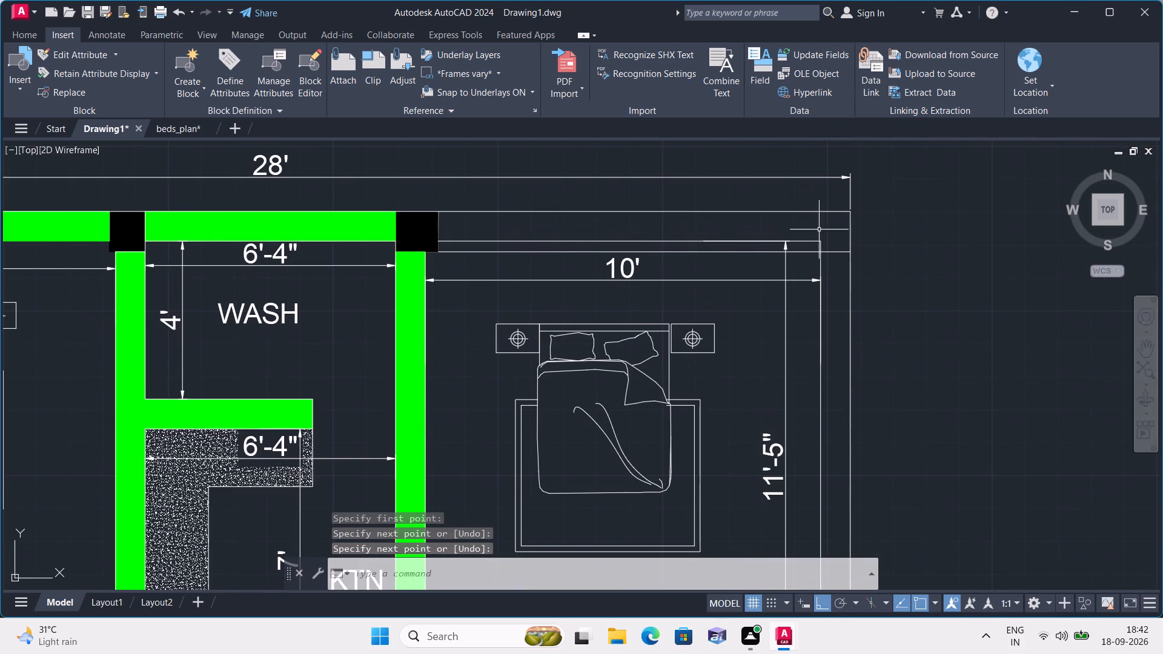
pyautogui.press('space')
pyautogui.click(811, 211)
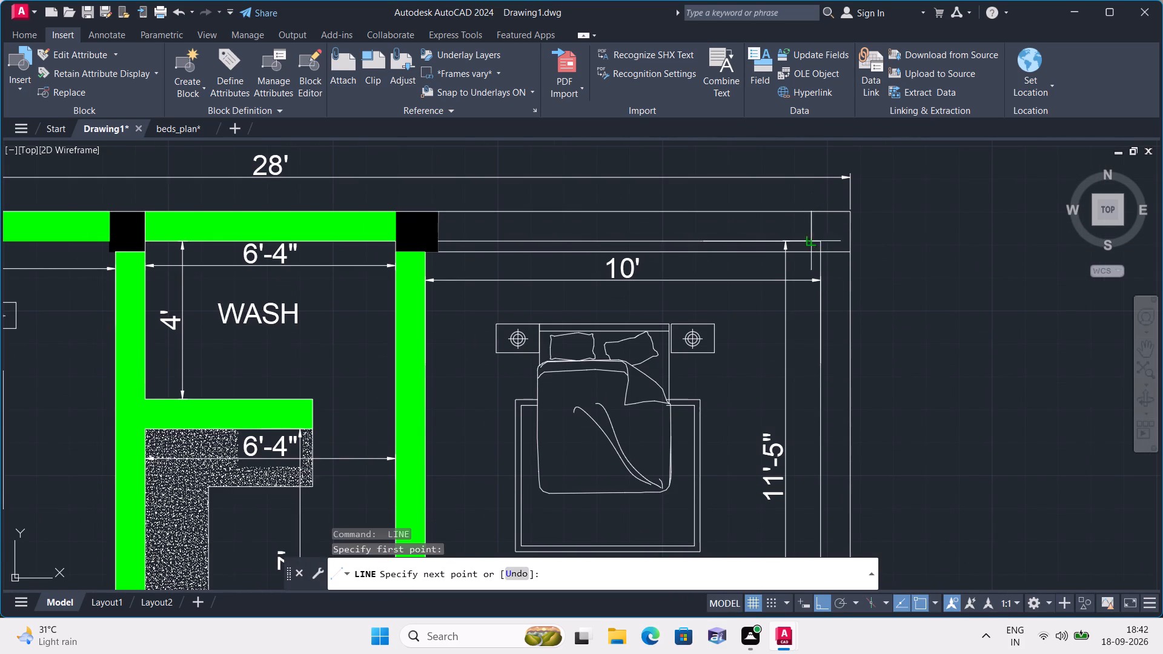
pyautogui.moveTo(815, 268); pyautogui.dragTo(769, 204, button='middle')
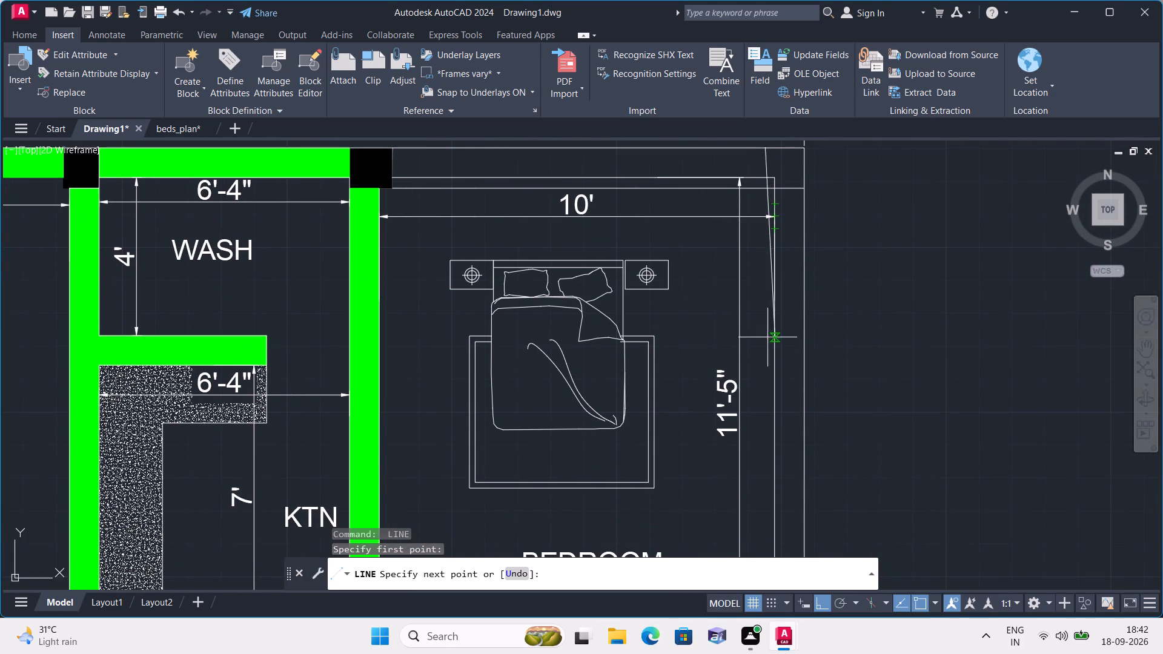
pyautogui.moveTo(763, 335); pyautogui.dragTo(723, 213, button='middle')
pyautogui.scroll(-1, 732, 272)
pyautogui.scroll(2, 718, 403)
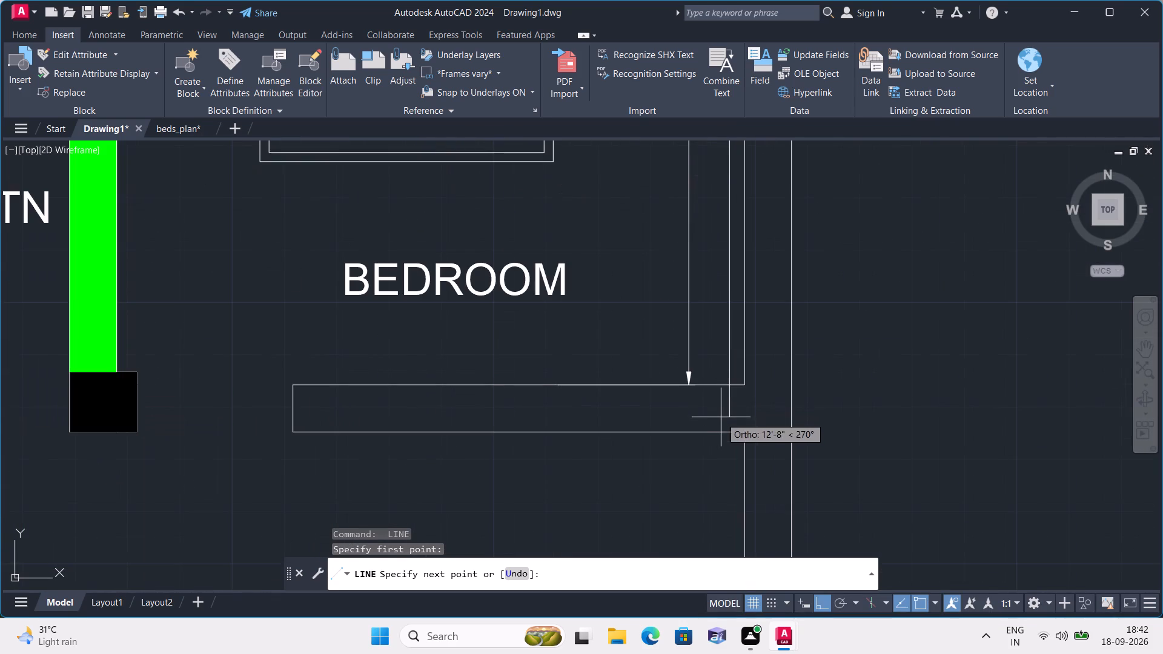
pyautogui.click(729, 431)
pyautogui.press('space')
# Draw a horizontal line from the lower kitchen–bedroom column's top bedroom-side corner to the far exterior wall's outer line.
pyautogui.press('space')
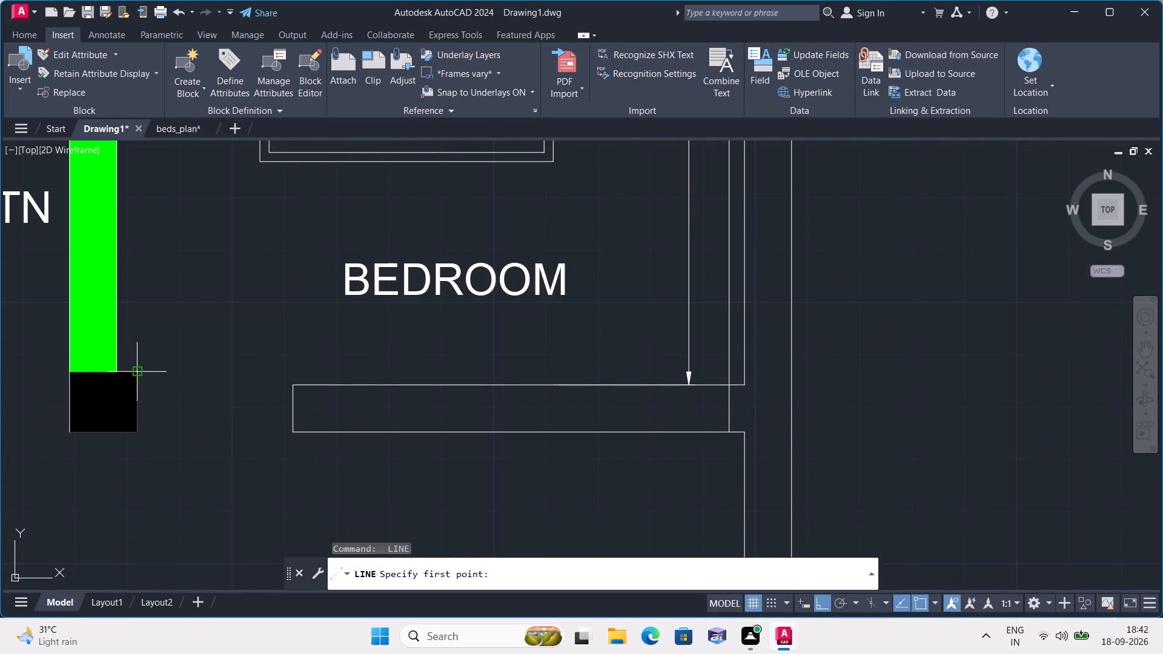
pyautogui.click(139, 366)
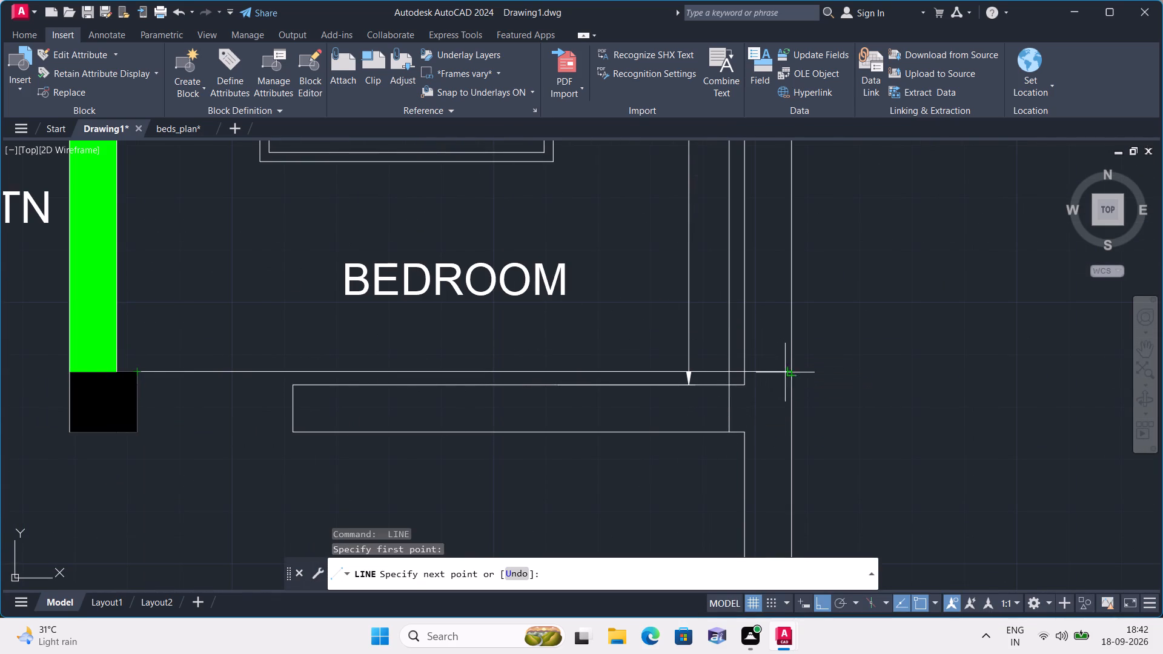
pyautogui.click(787, 374)
pyautogui.press('space')
# Set the solid hatch colour to black (0,0,0) and fill the small inner-corner piece of the bedroom's lower exterior column.
pyautogui.scroll(-1, 830, 361)
pyautogui.moveTo(830, 356); pyautogui.dragTo(814, 293, button='middle')
pyautogui.scroll(-1, 815, 292)
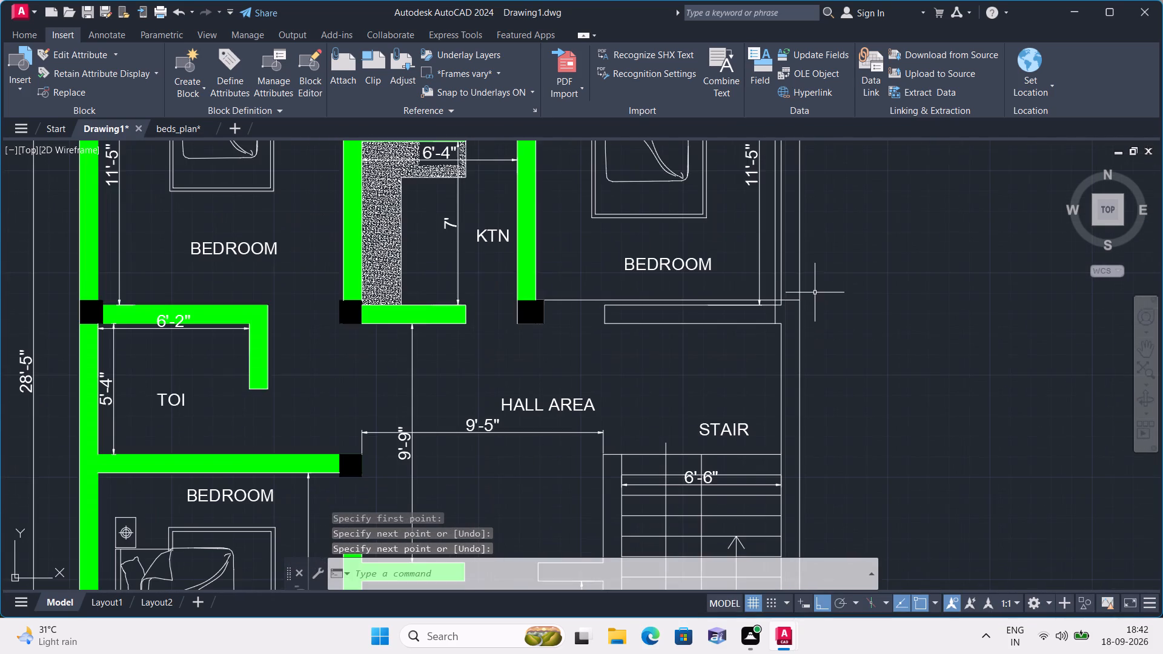
pyautogui.write('h')
pyautogui.press('space')
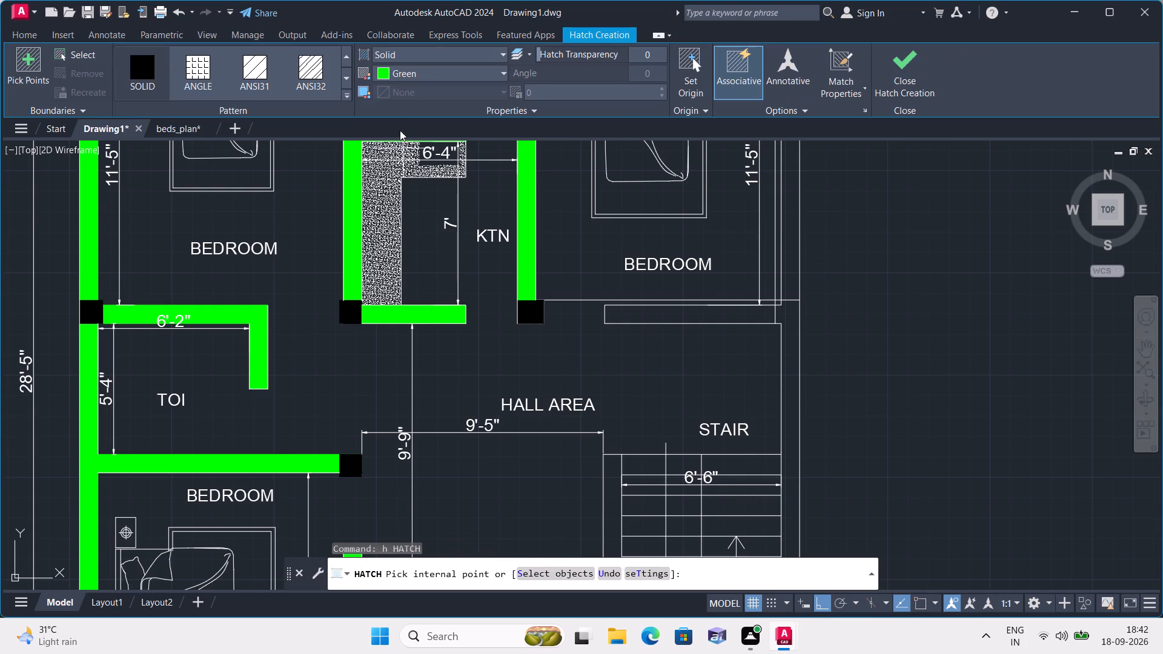
pyautogui.click(453, 67)
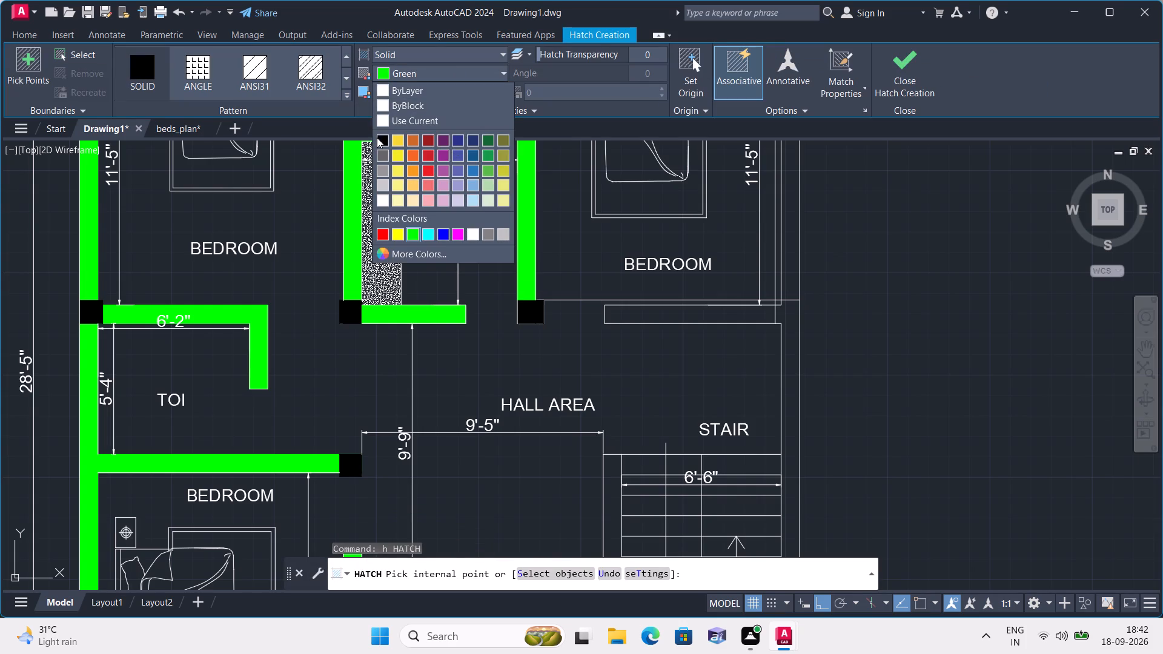
pyautogui.click(378, 136)
pyautogui.scroll(3, 777, 306)
pyautogui.click(777, 297)
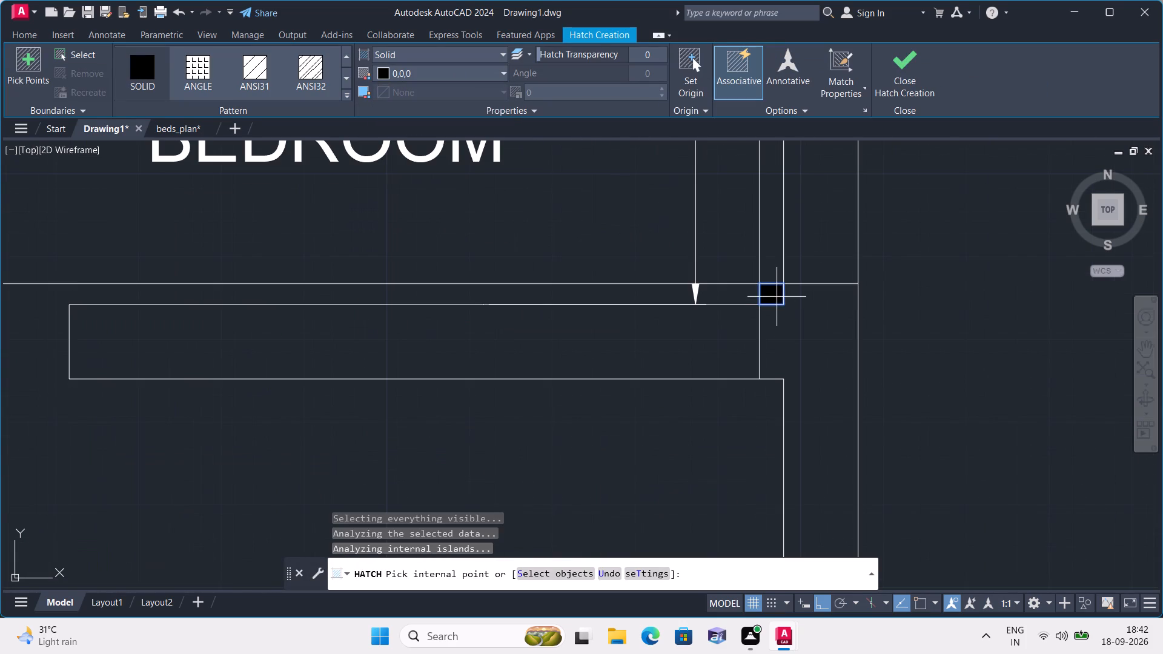
# Fill both parts of the column at the bedroom's top exterior corner with solid black hatch.
pyautogui.scroll(-1, 887, 269)
pyautogui.moveTo(907, 287); pyautogui.dragTo(844, 528, button='middle')
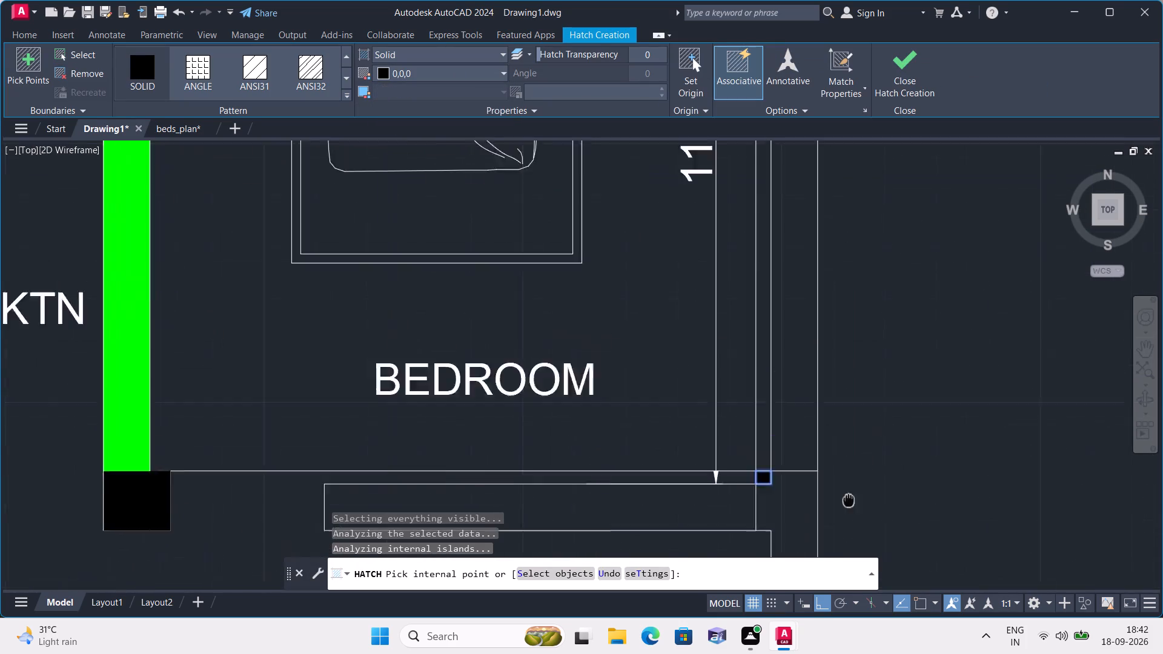
pyautogui.moveTo(844, 528); pyautogui.dragTo(807, 623, button='middle')
pyautogui.scroll(-1, 803, 567)
pyautogui.moveTo(838, 314); pyautogui.dragTo(849, 640, button='middle')
pyautogui.scroll(-1, 840, 316)
pyautogui.scroll(1, 849, 586)
pyautogui.scroll(3, 781, 392)
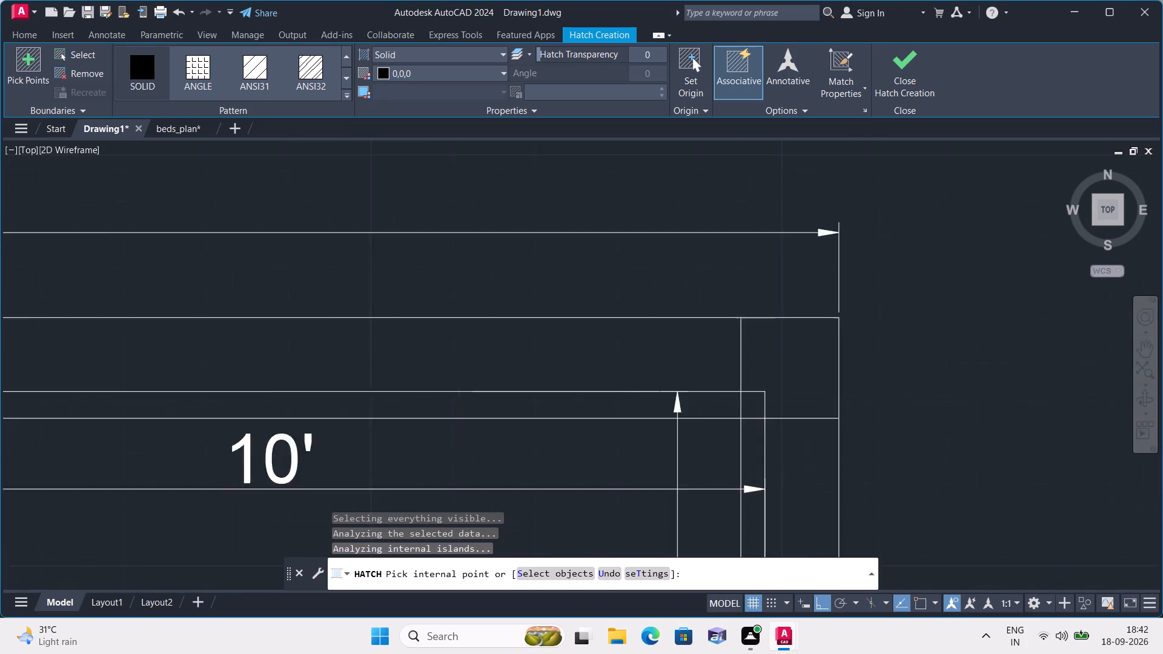
pyautogui.click(777, 385)
pyautogui.click(747, 416)
pyautogui.scroll(-2, 958, 398)
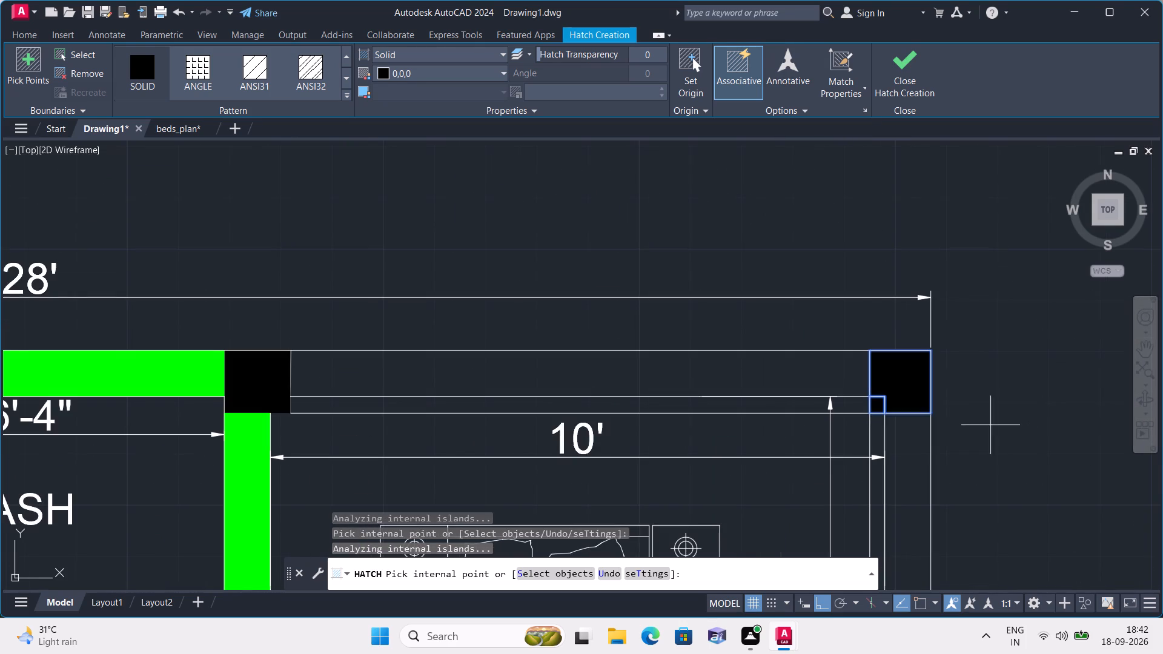
pyautogui.moveTo(990, 425); pyautogui.dragTo(817, 210, button='middle')
pyautogui.scroll(-2, 814, 204)
pyautogui.press('Escape')
# Draw a short line closing the lower exterior column's bottom edge, from the exterior wall's inner line to its outer line.
pyautogui.moveTo(858, 322); pyautogui.dragTo(771, 210, button='middle')
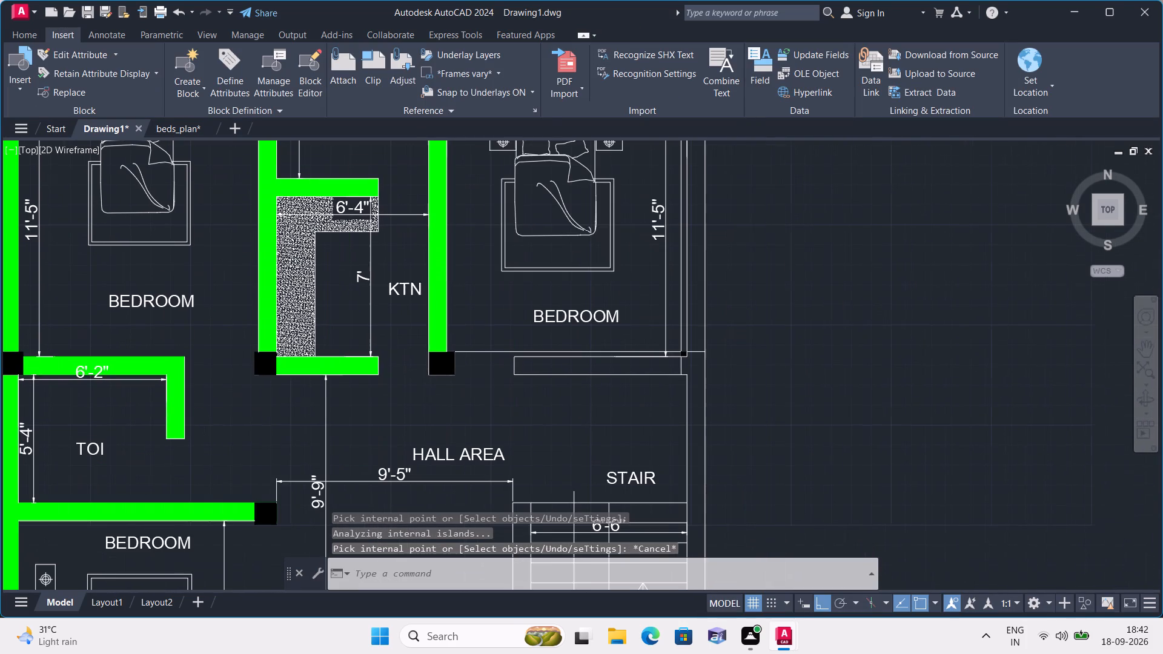
pyautogui.write('l')
pyautogui.press('space')
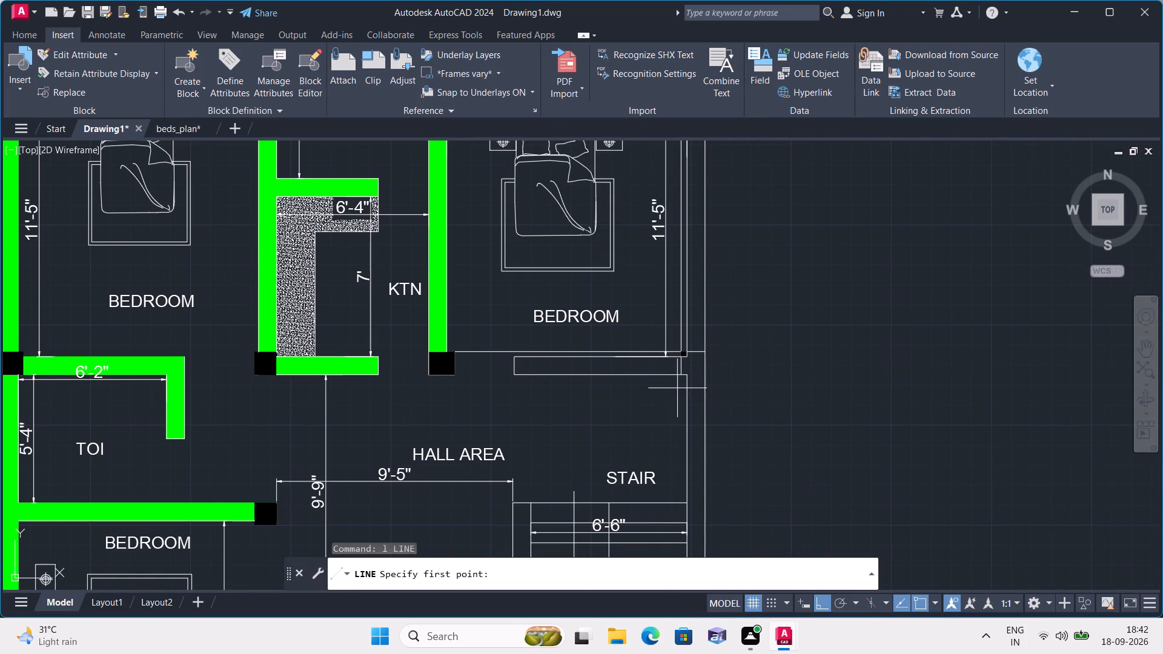
pyautogui.click(688, 372)
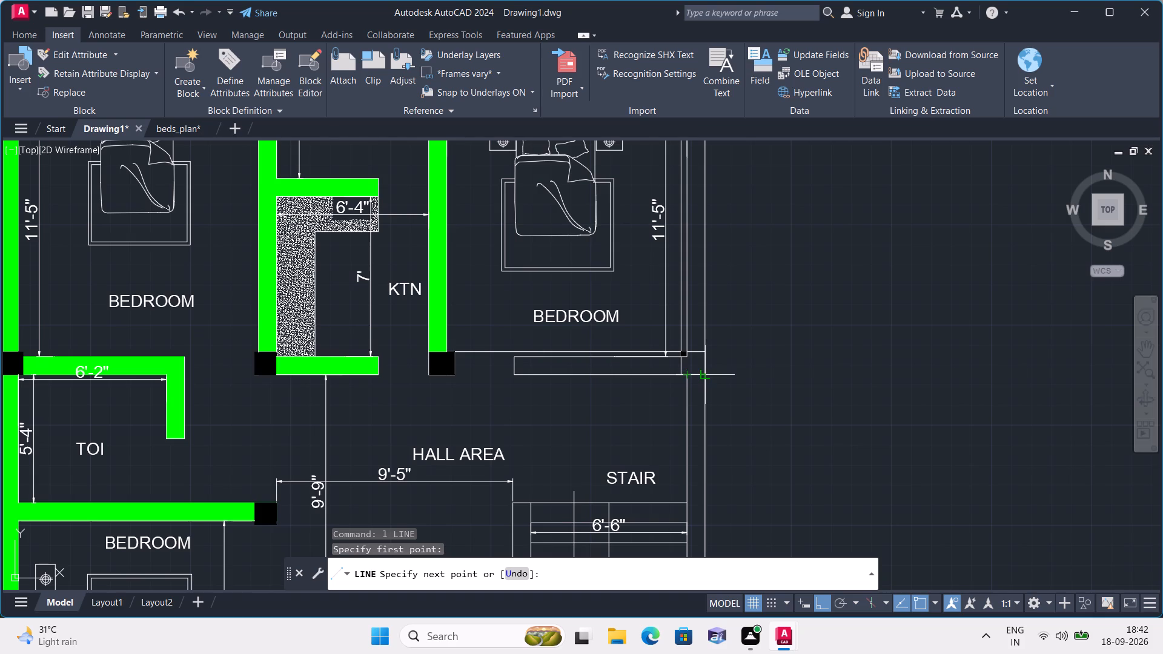
pyautogui.click(706, 375)
pyautogui.press('space')
# Fill the rest of the bedroom's lower exterior column with solid black hatch.
pyautogui.press('h')
pyautogui.press('space')
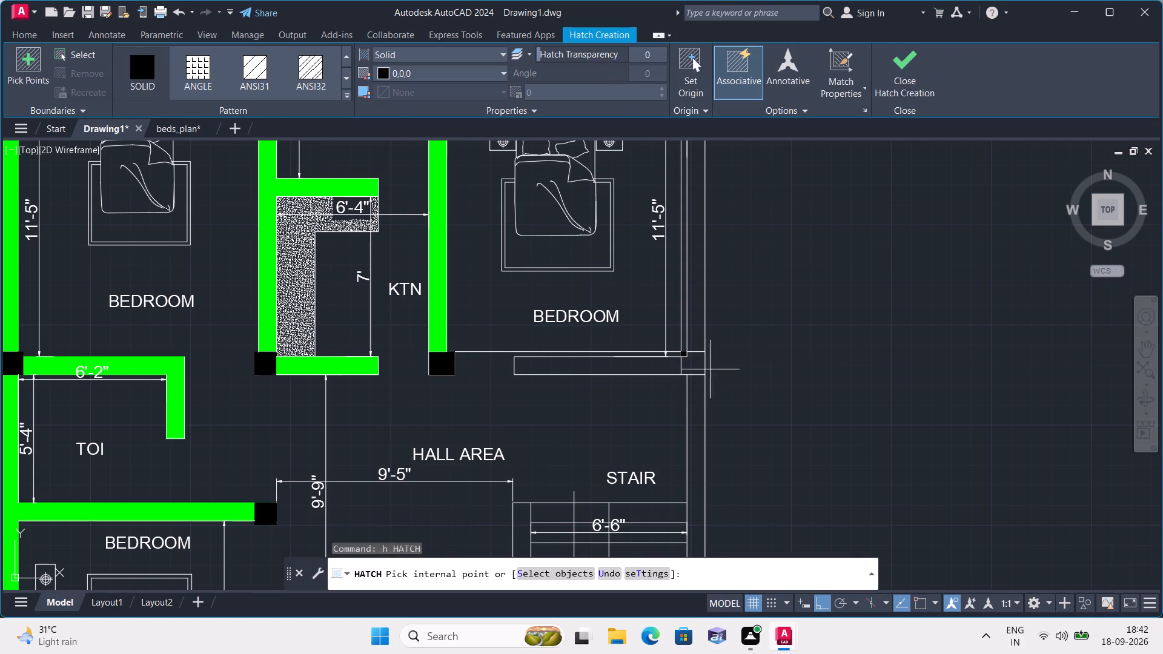
pyautogui.click(694, 371)
pyautogui.scroll(1, 763, 322)
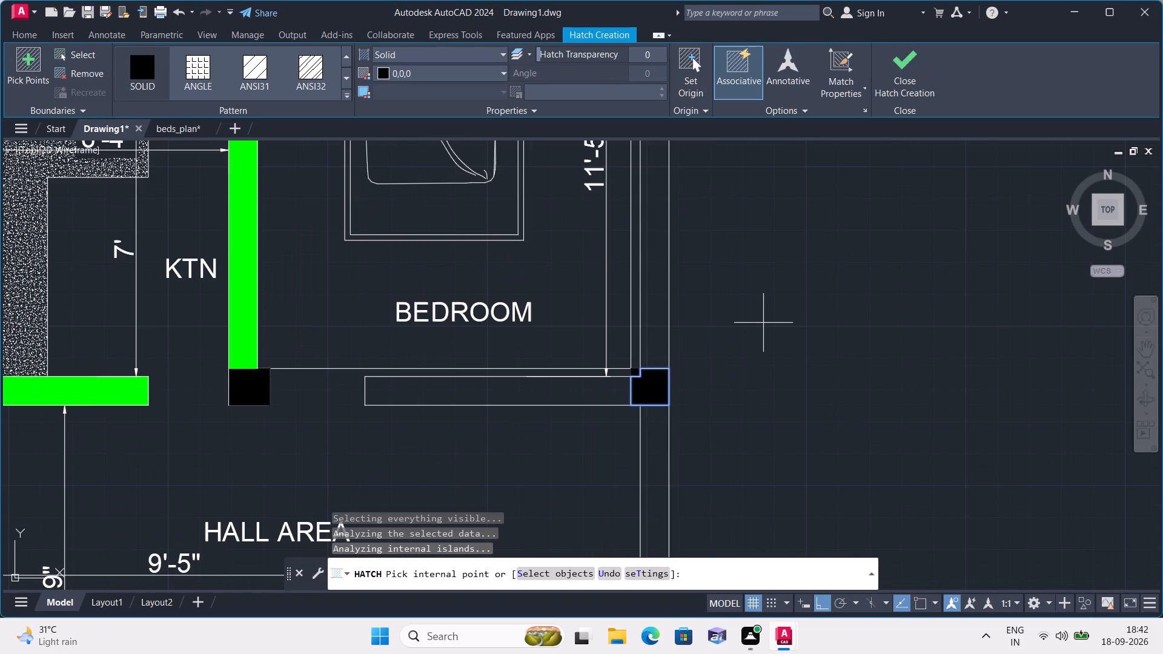
pyautogui.press('Escape')
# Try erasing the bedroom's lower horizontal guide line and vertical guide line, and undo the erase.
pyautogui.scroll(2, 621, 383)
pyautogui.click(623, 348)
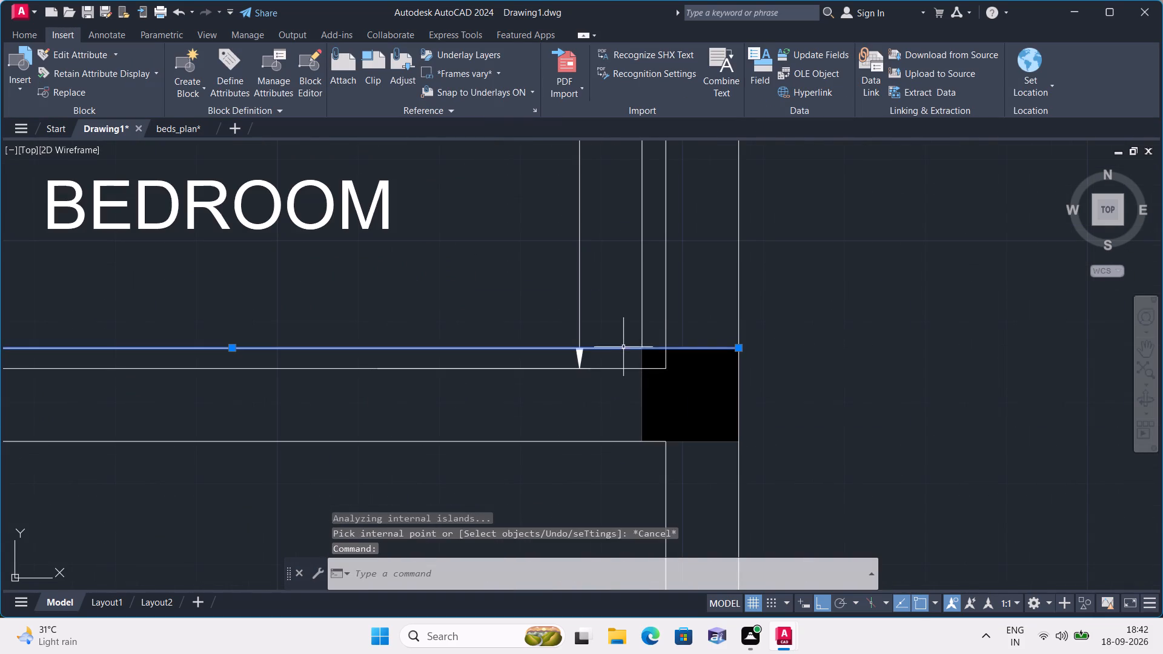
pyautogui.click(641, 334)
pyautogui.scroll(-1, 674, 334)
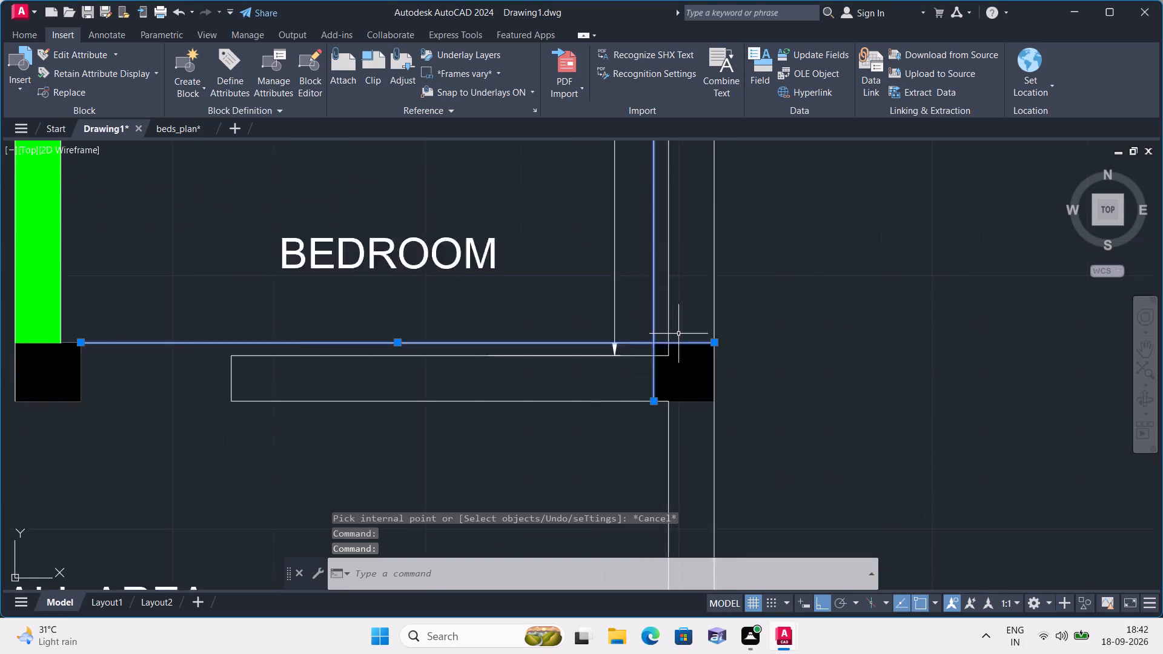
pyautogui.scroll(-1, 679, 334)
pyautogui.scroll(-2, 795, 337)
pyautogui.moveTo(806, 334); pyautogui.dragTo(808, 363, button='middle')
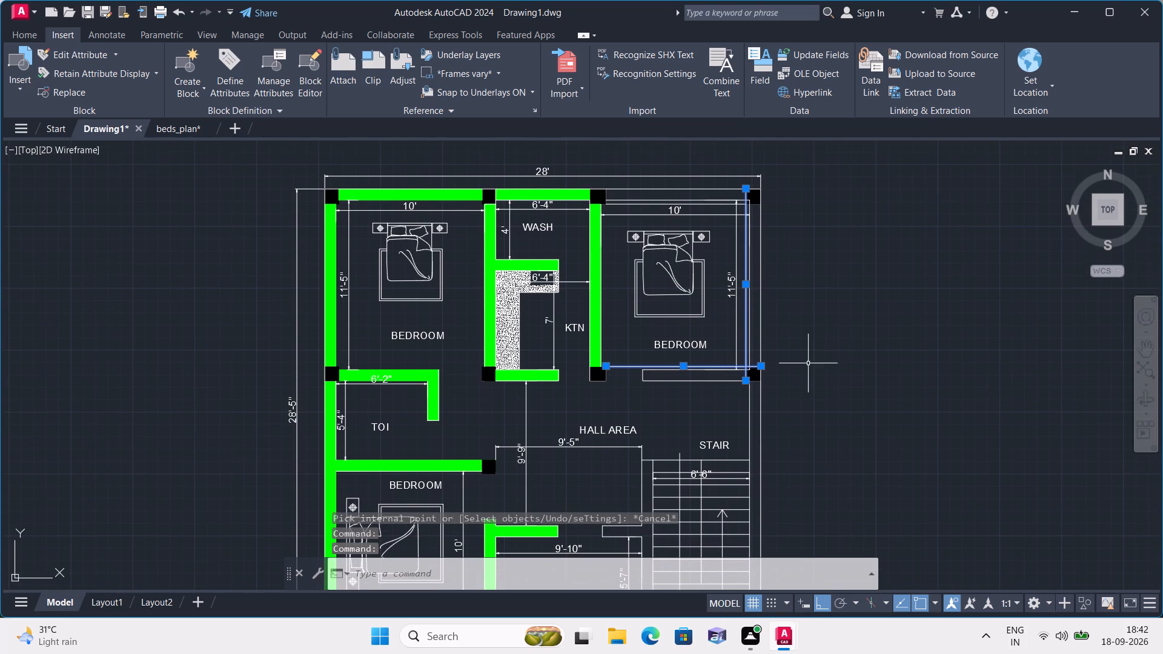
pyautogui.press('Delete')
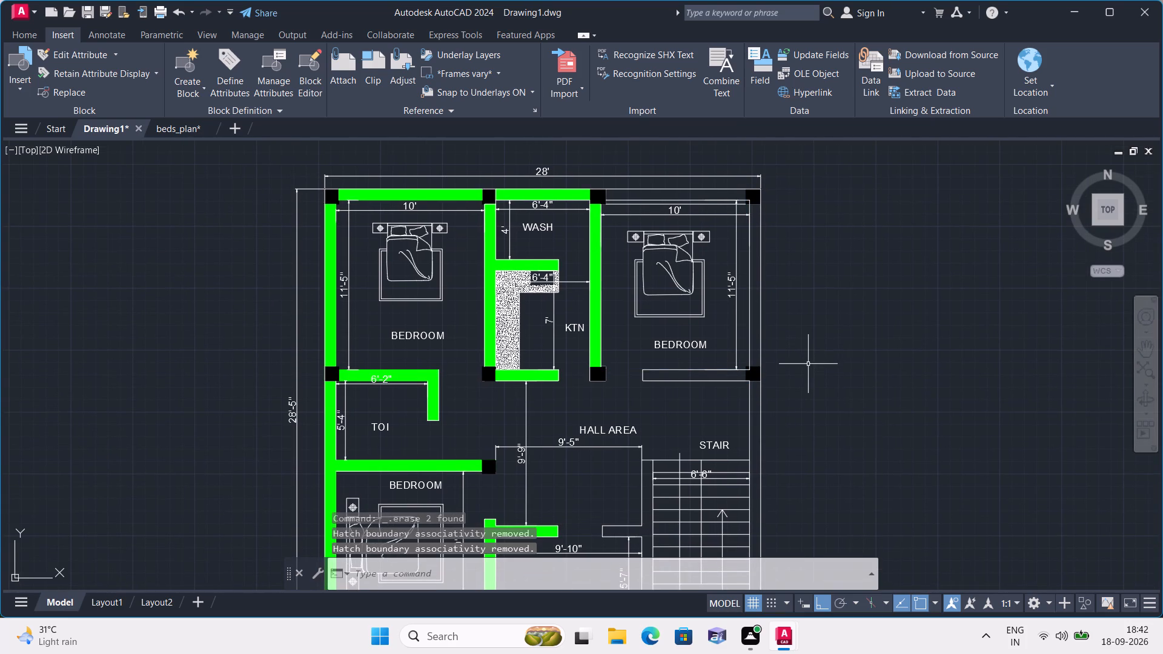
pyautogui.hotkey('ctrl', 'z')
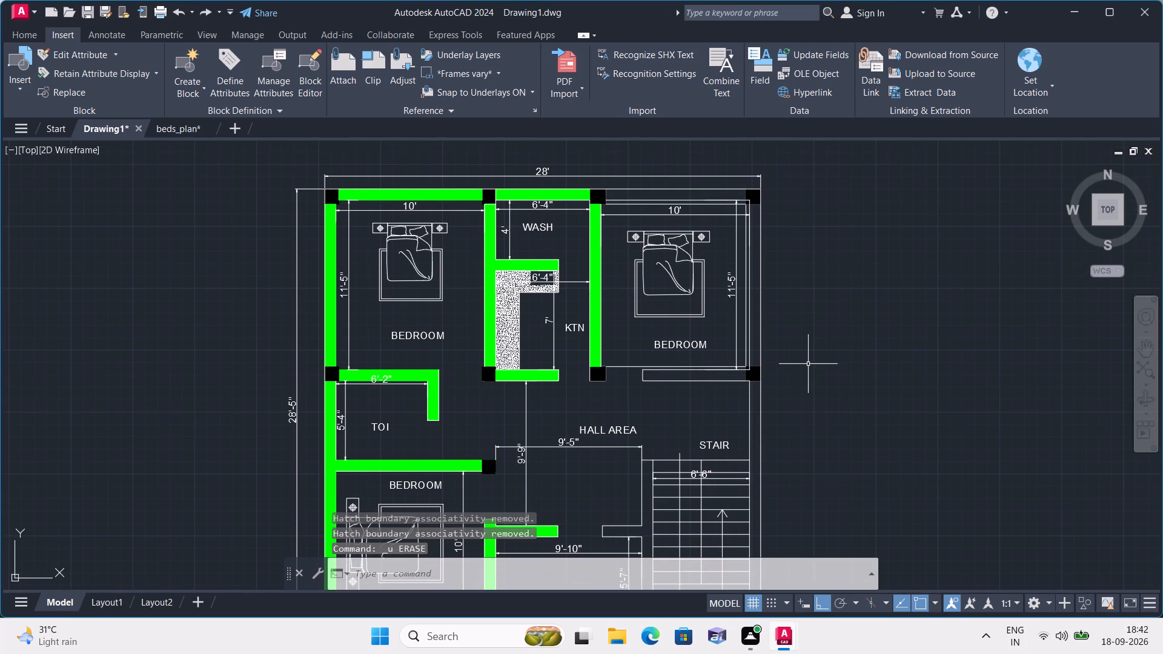
# Fill the kitchen-side bedroom's top wall, far exterior wall and bottom wall with solid Green hatch.
pyautogui.write('h')
pyautogui.press('space')
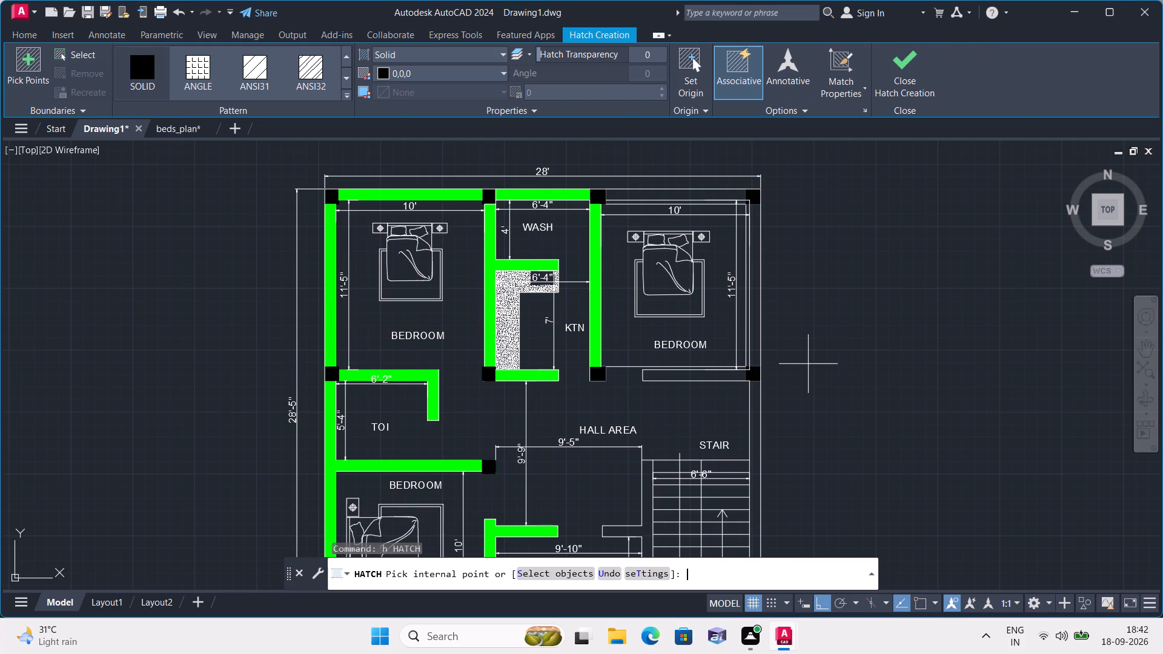
pyautogui.click(437, 67)
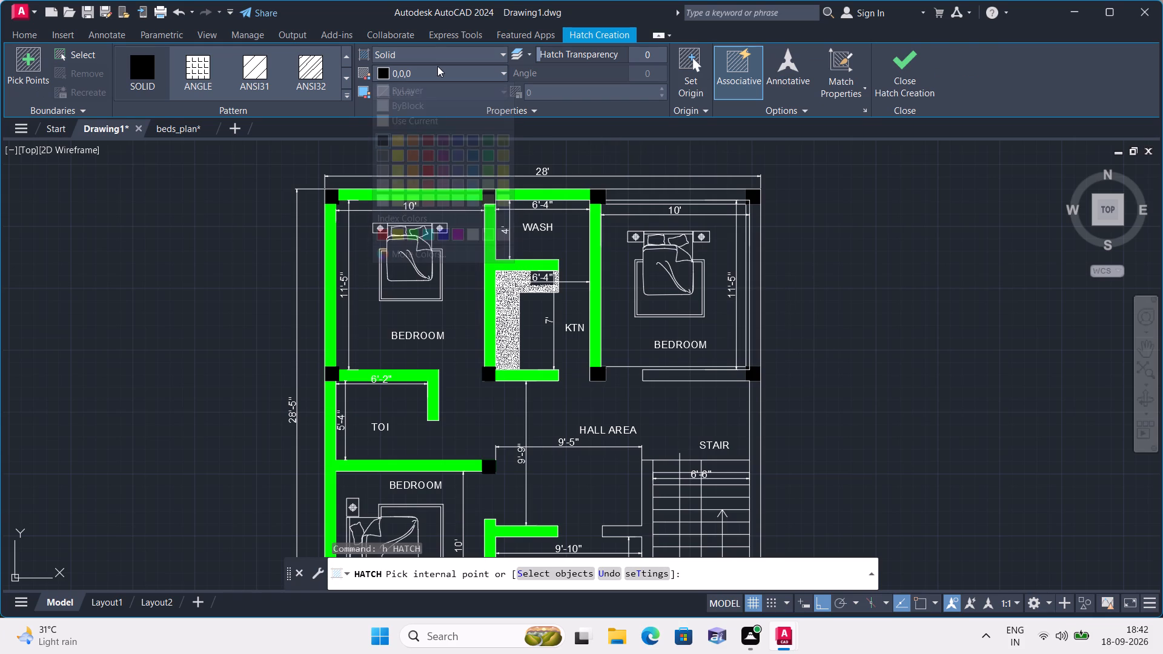
pyautogui.click(409, 234)
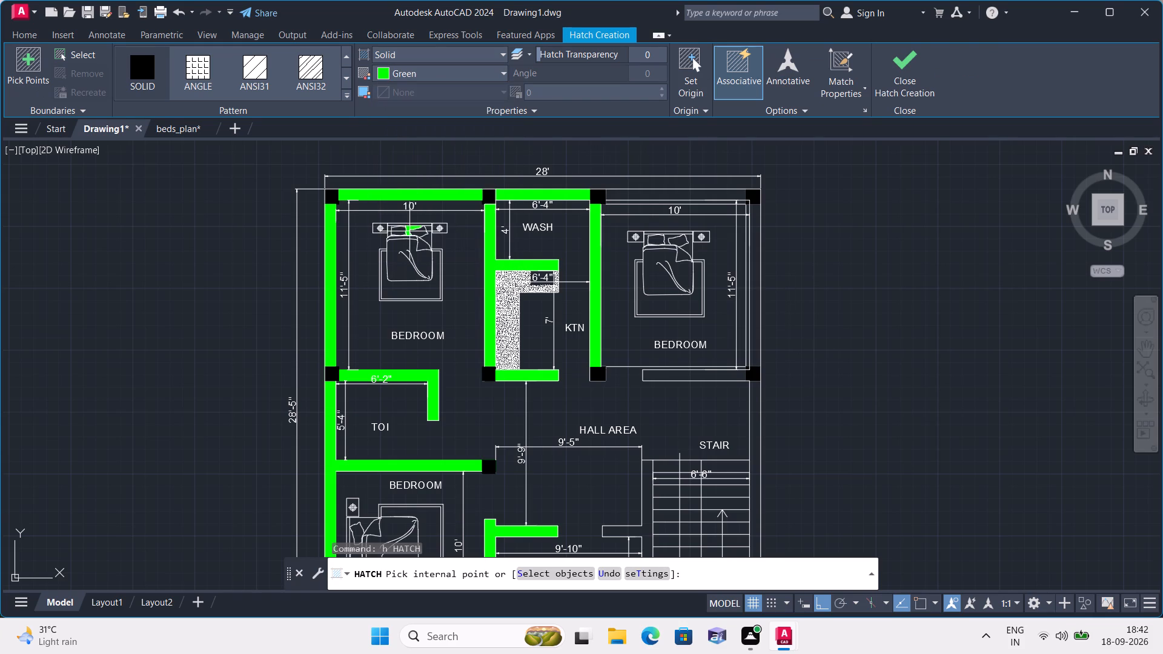
pyautogui.click(653, 195)
pyautogui.click(757, 234)
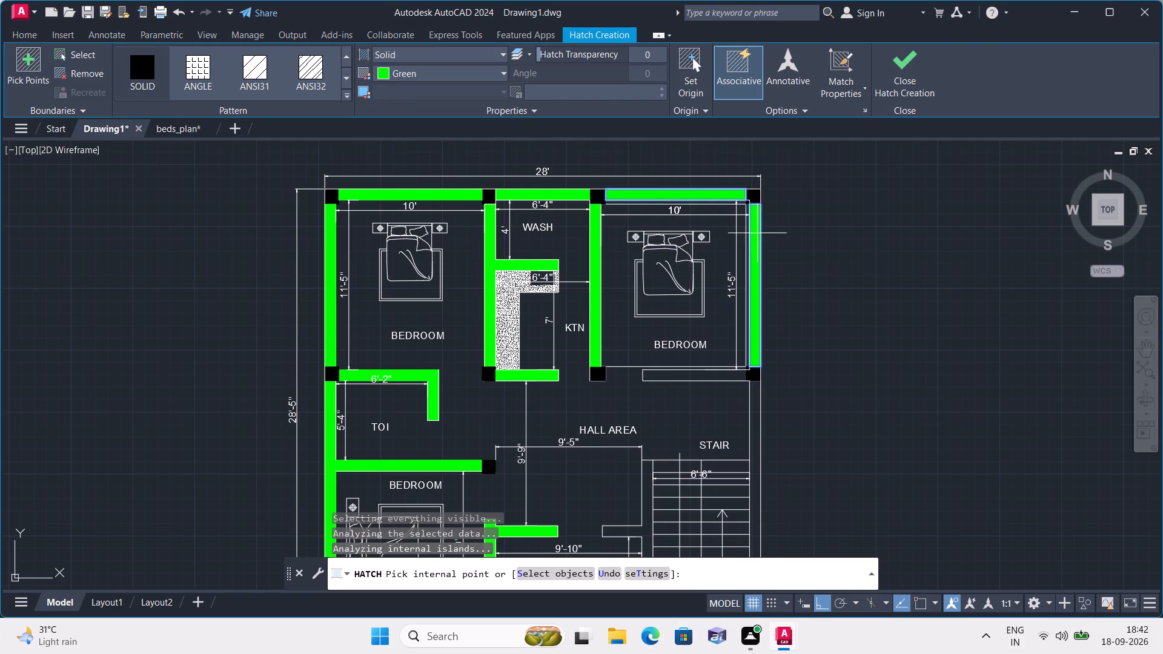
pyautogui.click(721, 375)
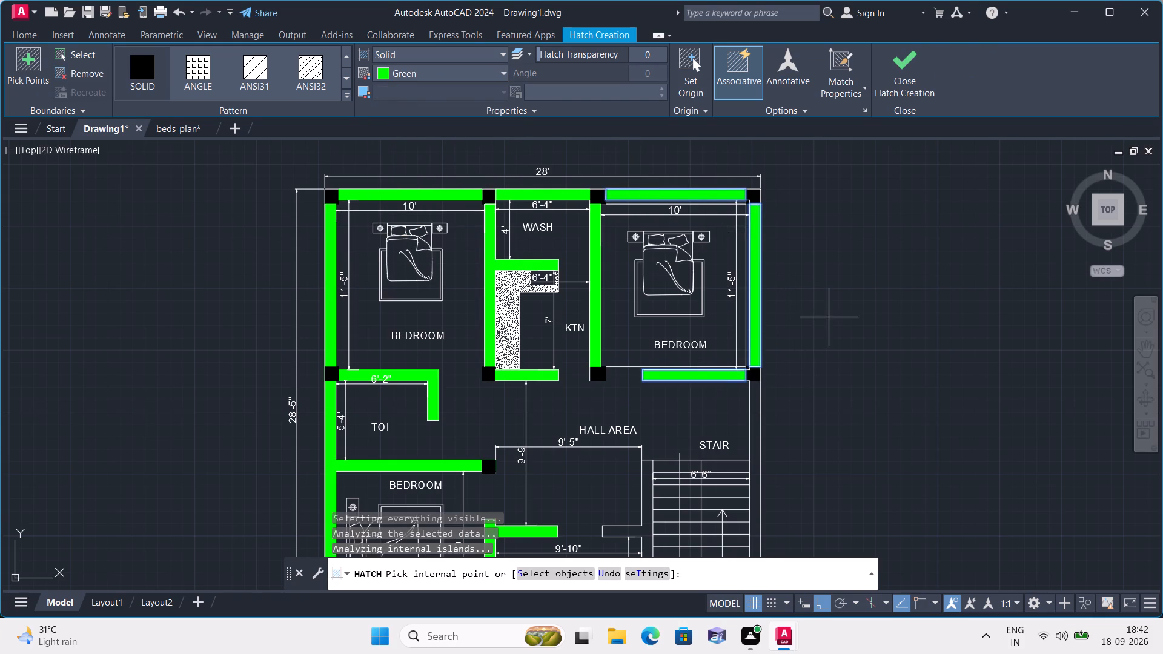
pyautogui.press('Escape')
# Erase the horizontal guide line above the kitchen-side bedroom's bottom wall and the vertical guide line beside its exterior wall.
pyautogui.scroll(3, 711, 371)
pyautogui.click(717, 362)
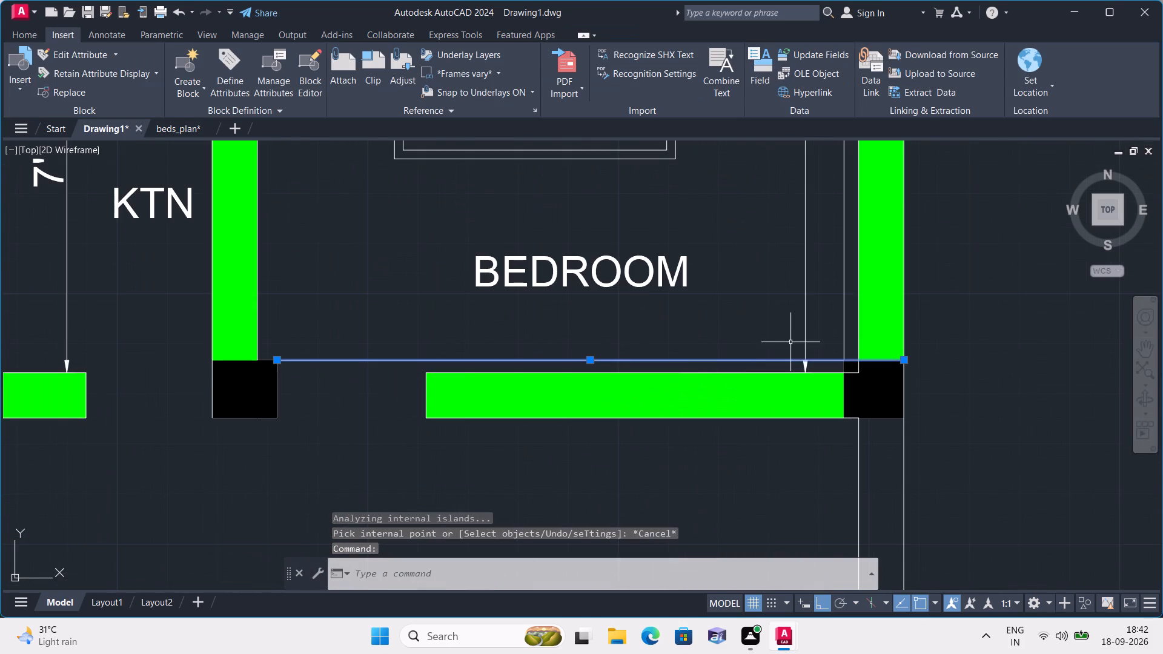
pyautogui.click(844, 330)
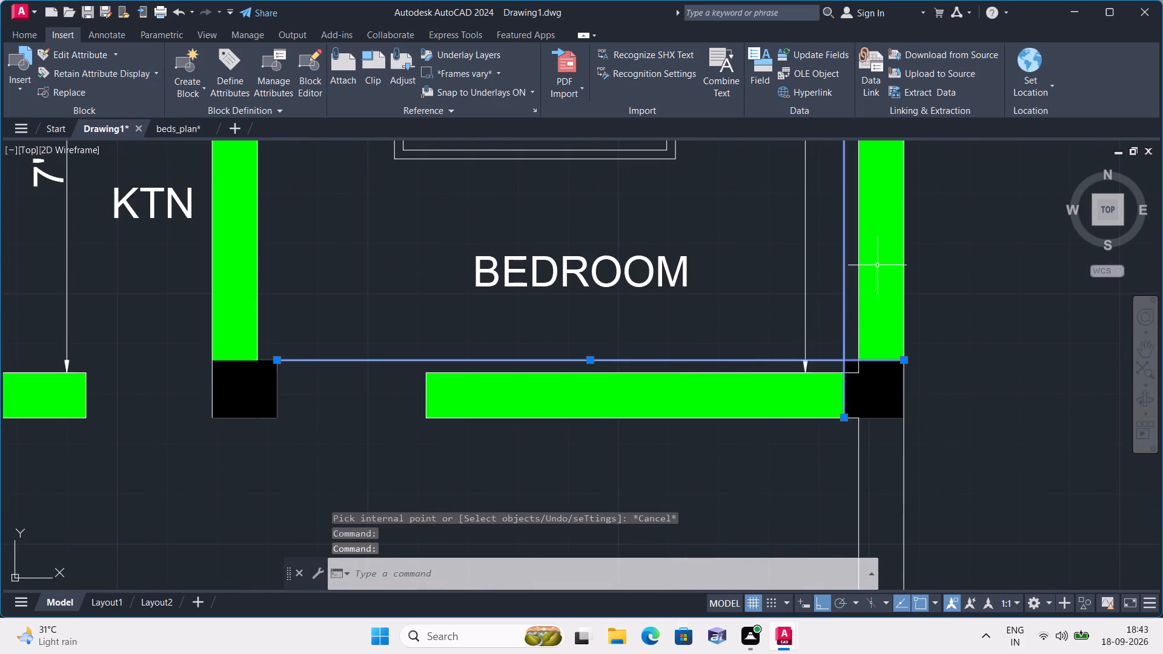
pyautogui.scroll(-1, 890, 262)
pyautogui.press('Delete')
pyautogui.scroll(-1, 866, 267)
pyautogui.scroll(-1, 657, 272)
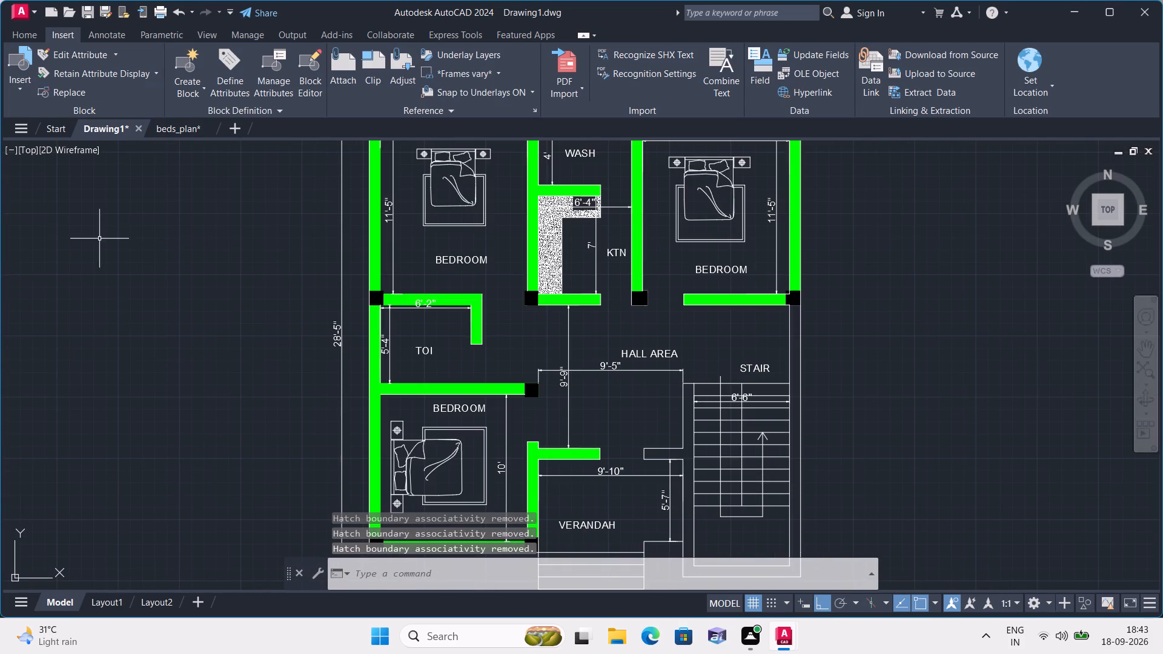
# Erase the outline lines around the black column below the kitchen–bedroom wall, including the long kitchen-side line running up that wall.
pyautogui.scroll(3, 646, 299)
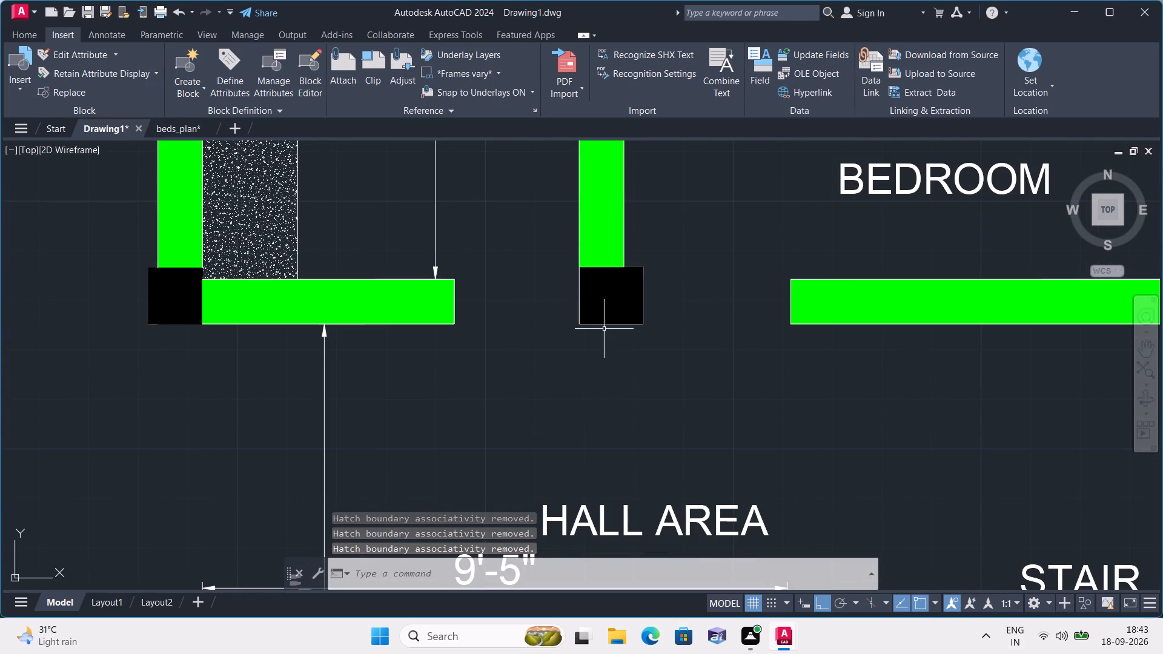
pyautogui.click(603, 326)
pyautogui.scroll(2, 592, 319)
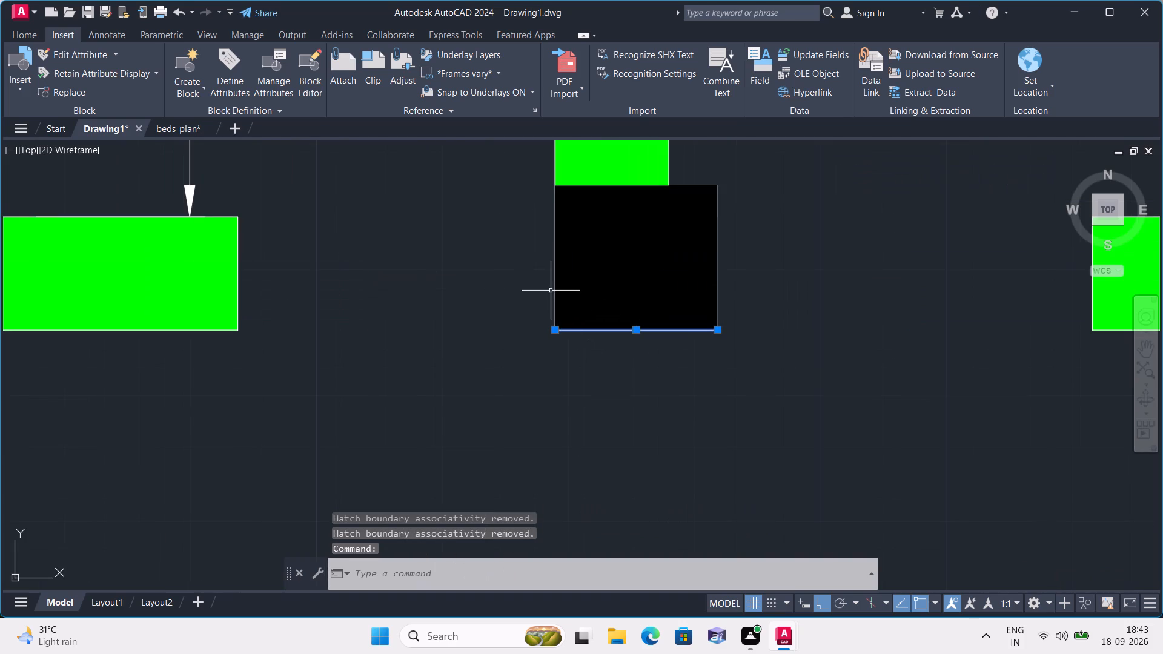
pyautogui.click(554, 290)
pyautogui.scroll(-1, 710, 264)
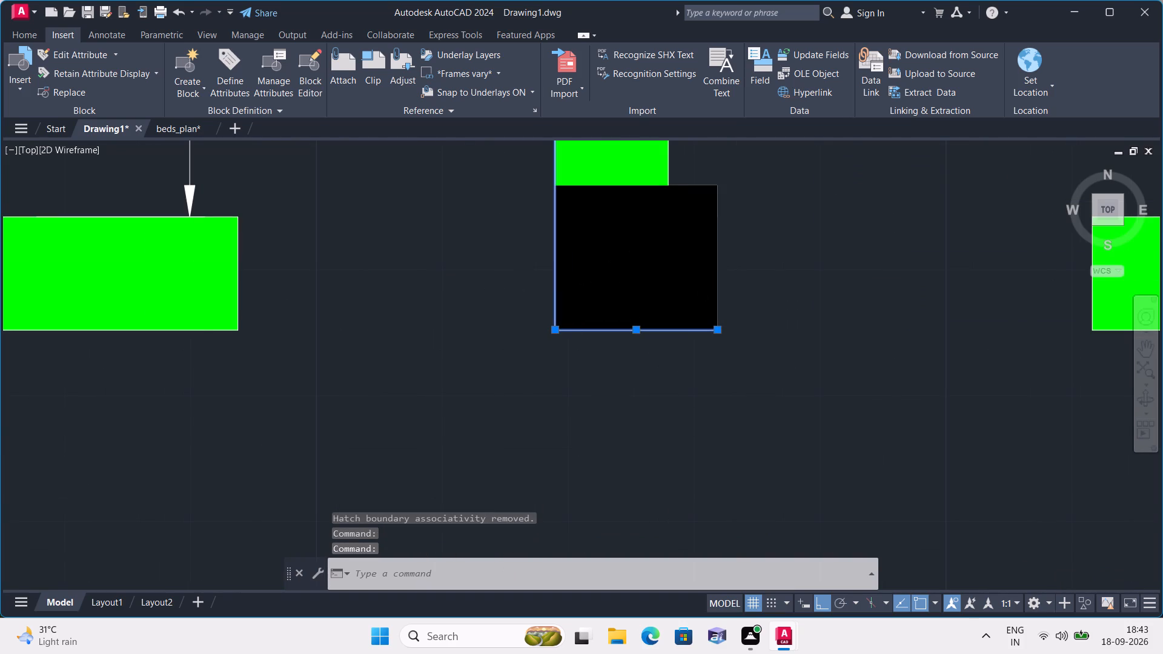
pyautogui.click(717, 251)
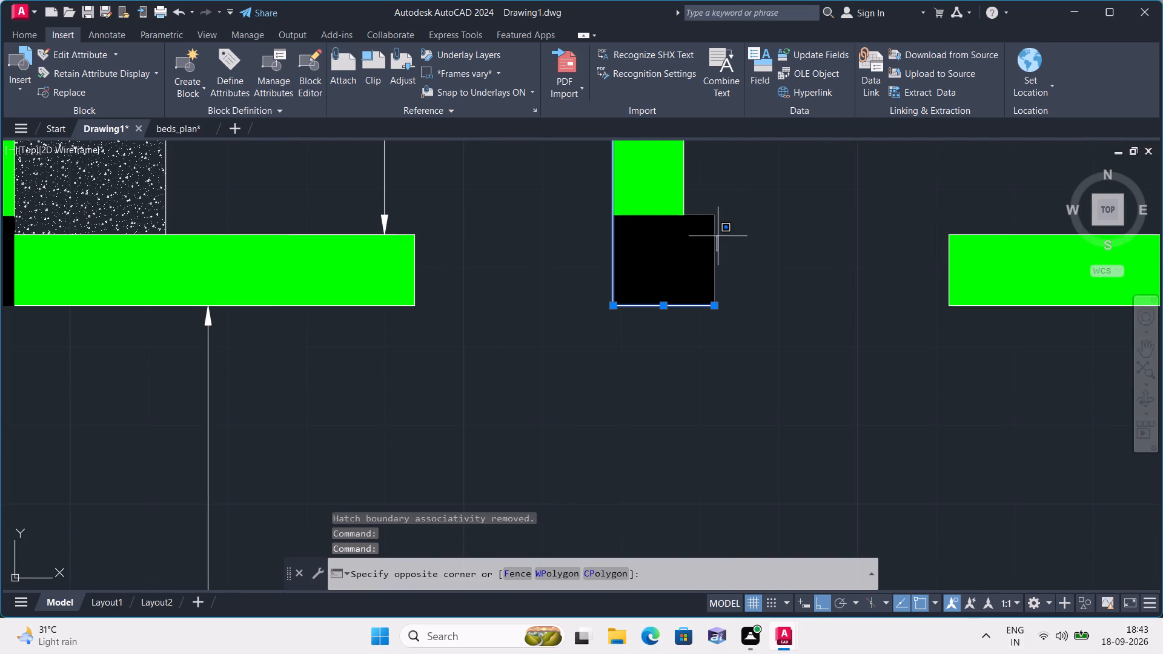
pyautogui.click(715, 229)
pyautogui.click(715, 228)
pyautogui.click(715, 228)
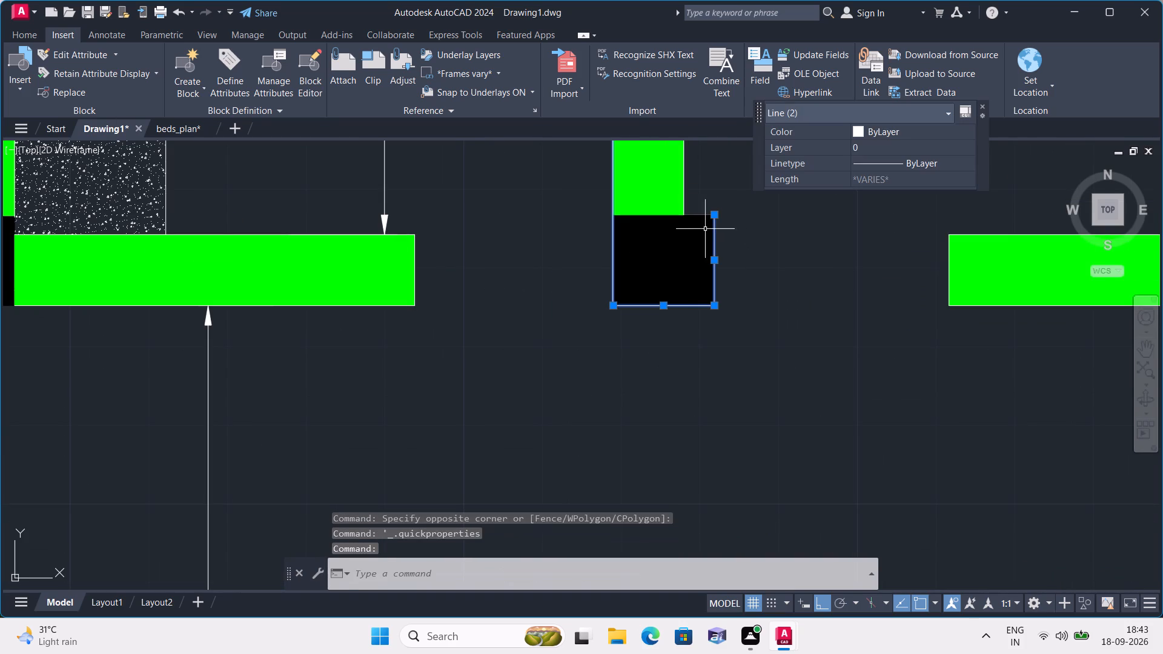
pyautogui.click(706, 213)
pyautogui.scroll(-2, 745, 199)
pyautogui.moveTo(759, 213); pyautogui.dragTo(736, 302, button='middle')
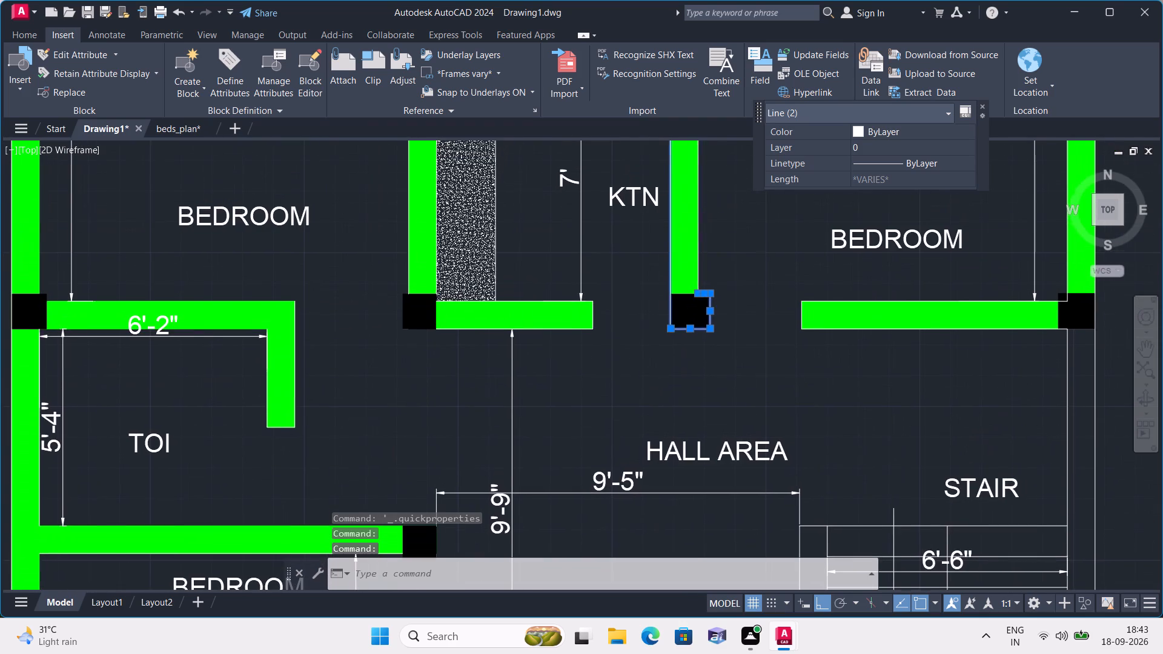
pyautogui.click(679, 292)
pyautogui.moveTo(734, 275); pyautogui.dragTo(683, 362, button='middle')
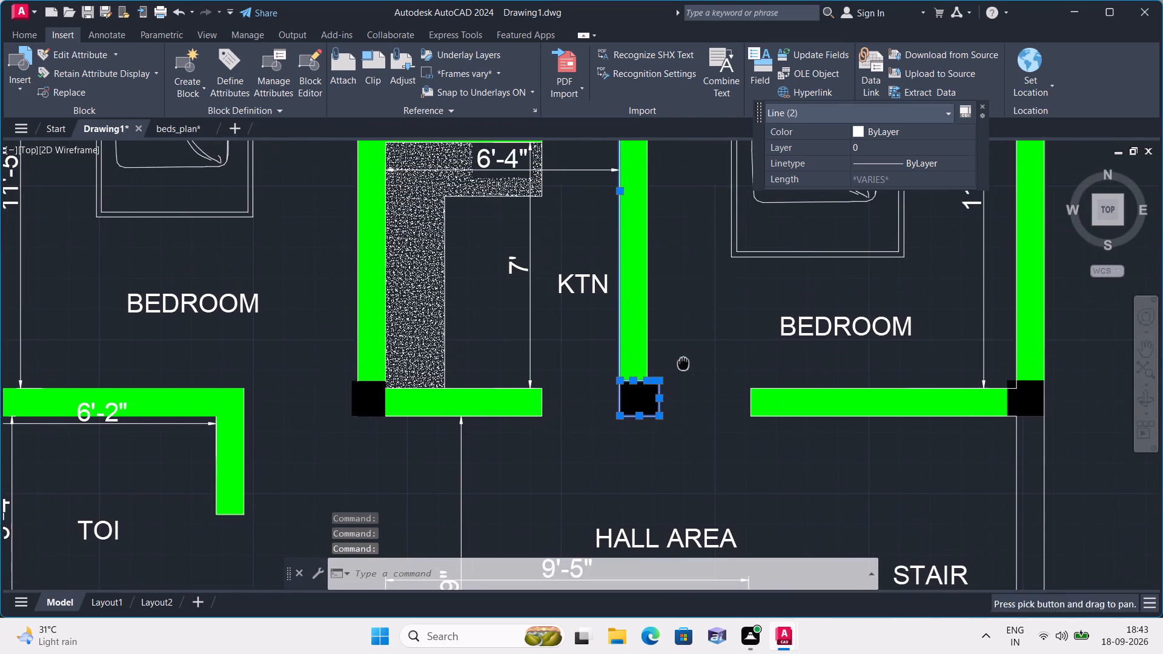
pyautogui.scroll(-1, 671, 360)
pyautogui.moveTo(679, 346); pyautogui.dragTo(639, 386, button='middle')
pyautogui.scroll(-1, 679, 346)
pyautogui.press('Delete')
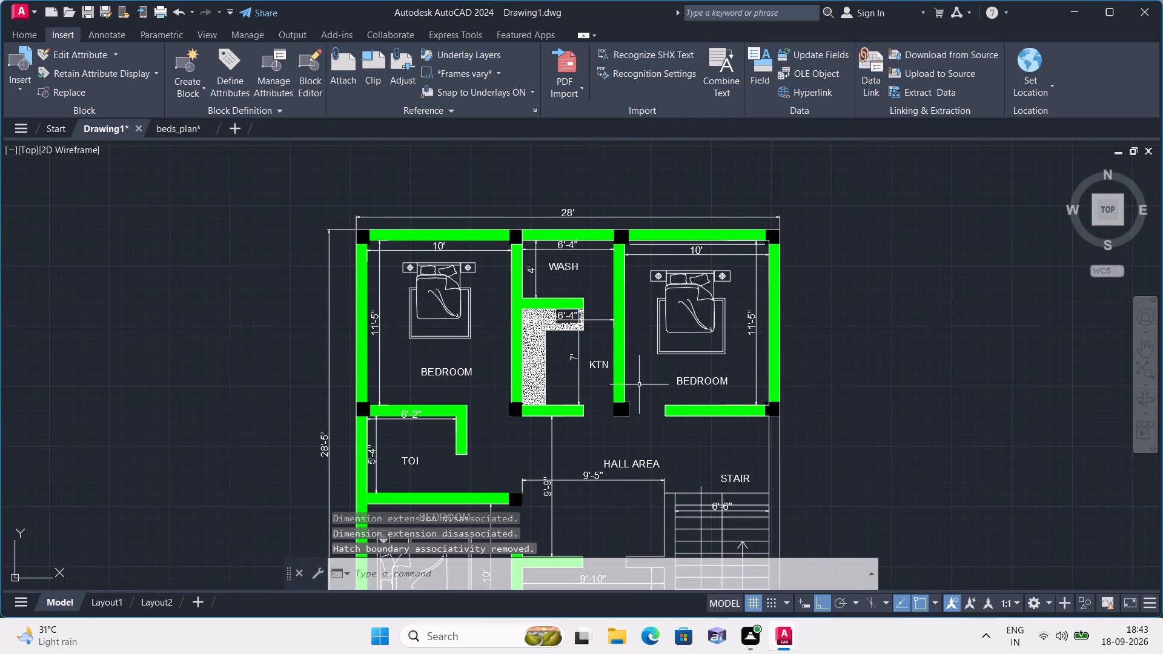
# Erase the overlapping lines still left on the bottom, outer side and top edges of the same column.
pyautogui.moveTo(586, 428); pyautogui.dragTo(542, 370, button='middle')
pyautogui.scroll(2, 551, 359)
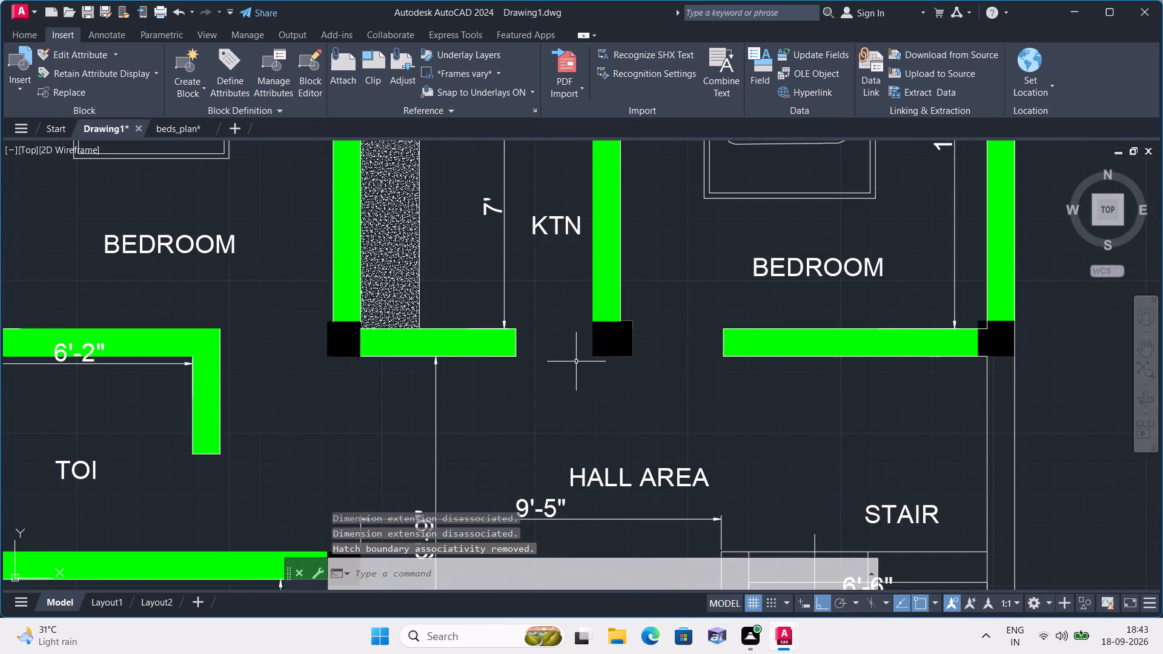
pyautogui.click(609, 356)
pyautogui.click(635, 331)
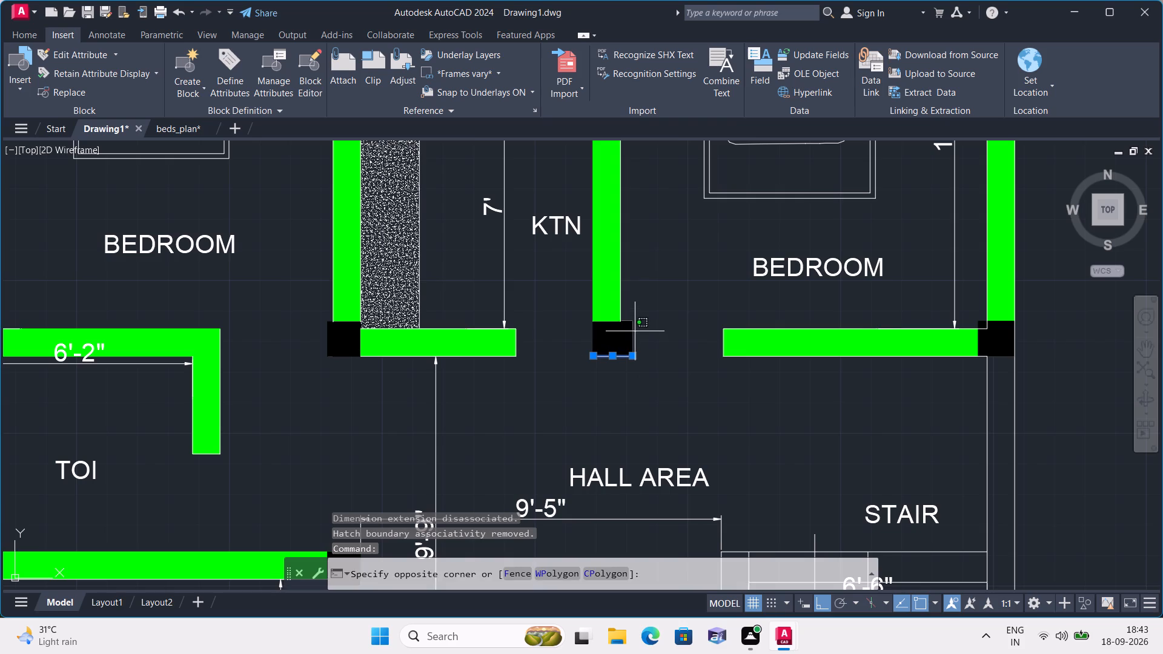
pyautogui.click(634, 330)
pyautogui.click(634, 329)
pyautogui.scroll(3, 628, 325)
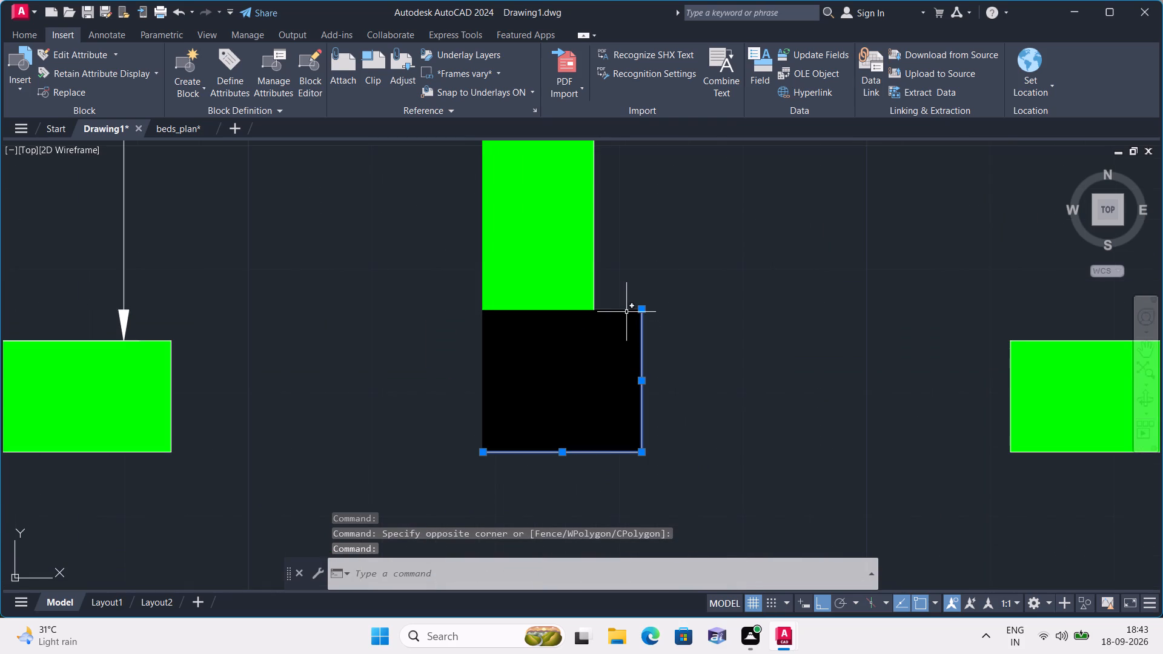
pyautogui.click(626, 310)
pyautogui.scroll(-2, 615, 303)
pyautogui.press('Delete')
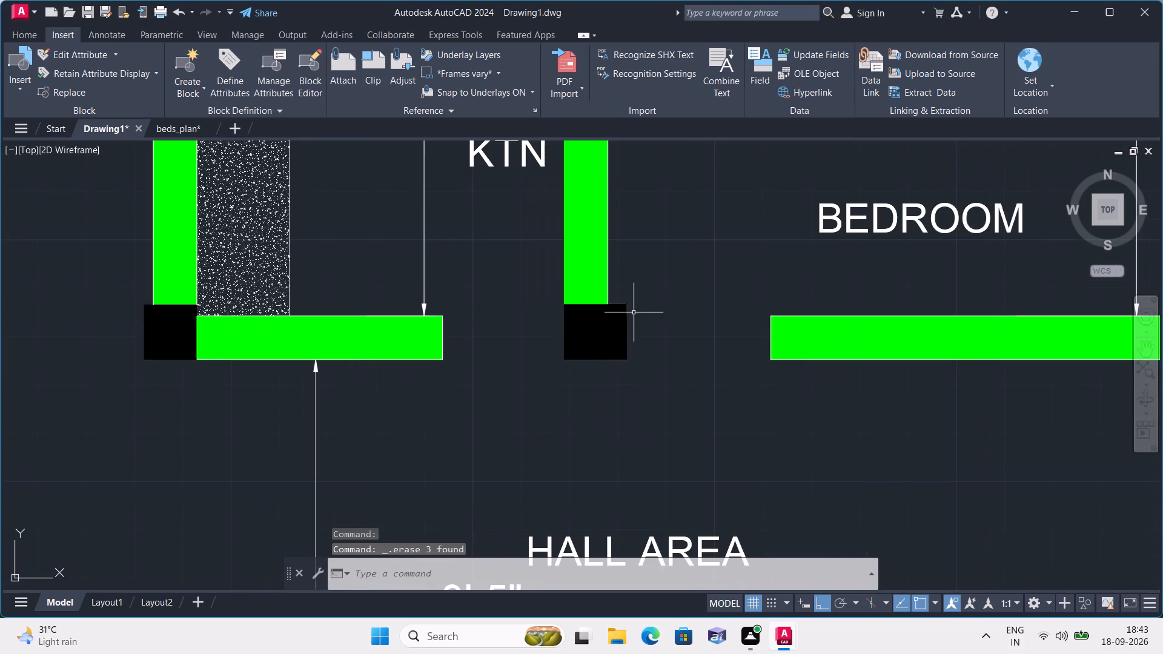
# Erase the last leftover segments on that column's bottom, bedroom-side and top edges, leaving its solid fill.
pyautogui.scroll(-1, 575, 306)
pyautogui.scroll(3, 601, 331)
pyautogui.click(601, 366)
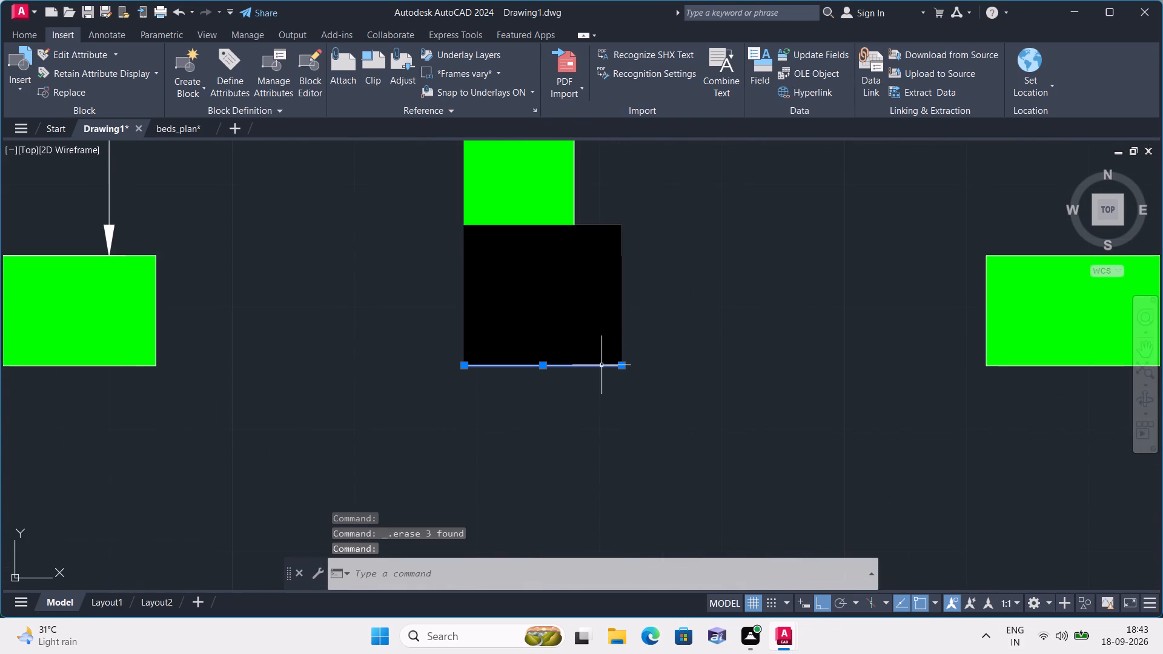
pyautogui.click(620, 241)
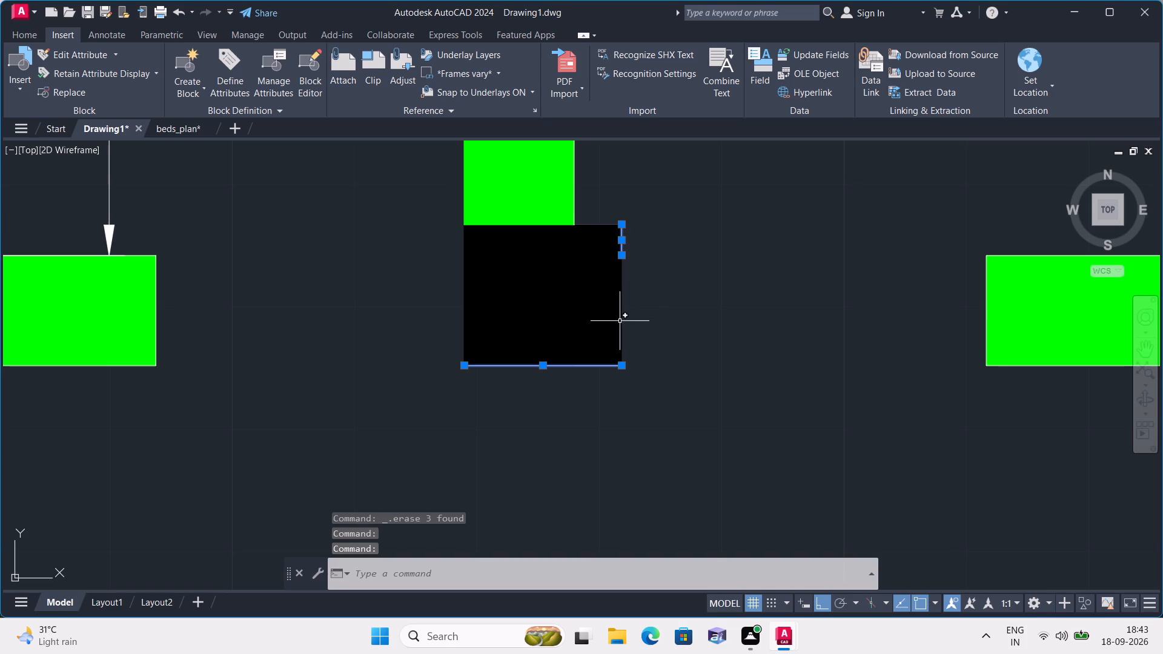
pyautogui.press('Delete')
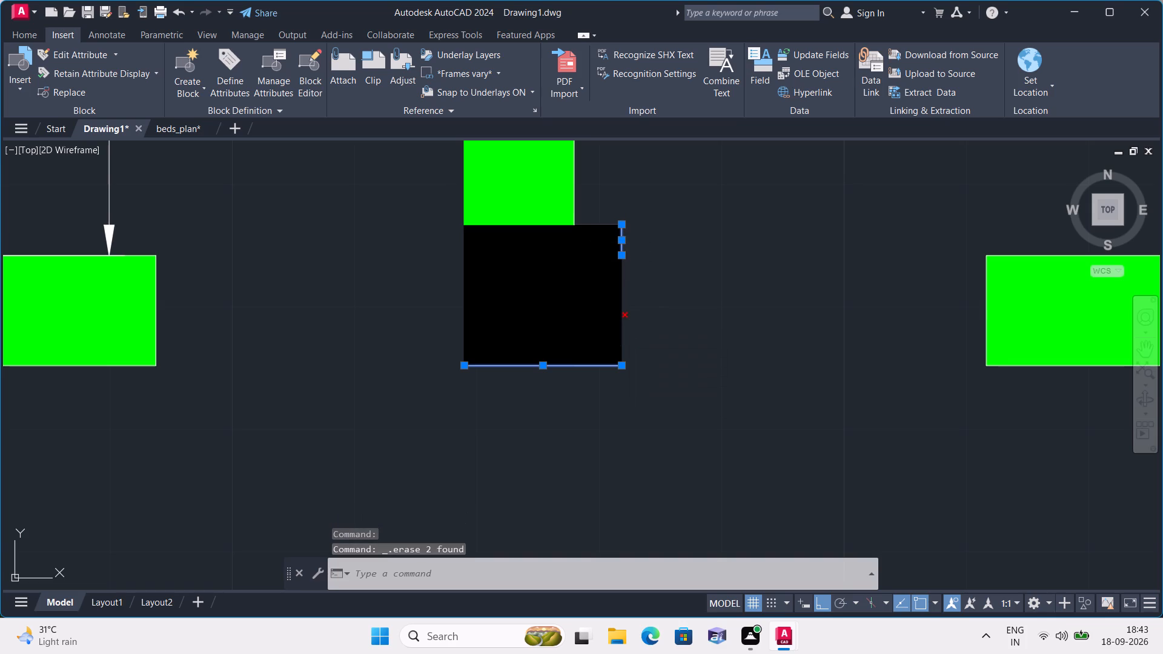
pyautogui.click(611, 367)
pyautogui.press('Delete')
pyautogui.click(613, 225)
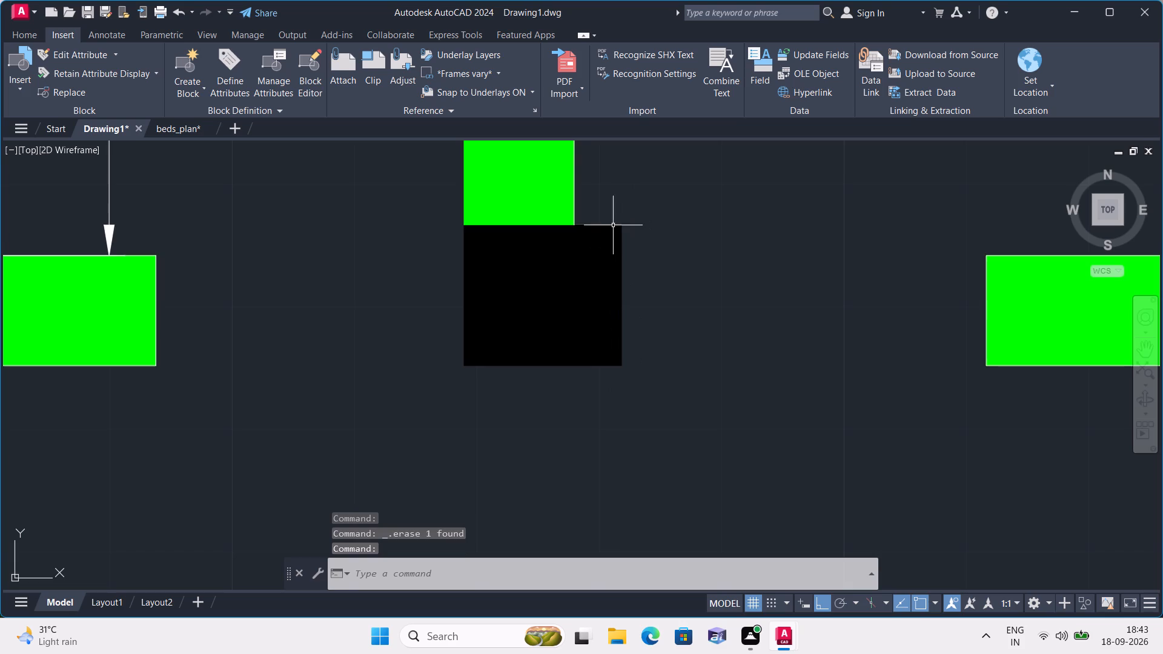
pyautogui.press('Delete')
# Inspect the floor plan's columns, green walls, hall, verandah and stair area for leftover guide lines and unfilled walls.
pyautogui.scroll(-2, 621, 264)
pyautogui.scroll(-2, 426, 314)
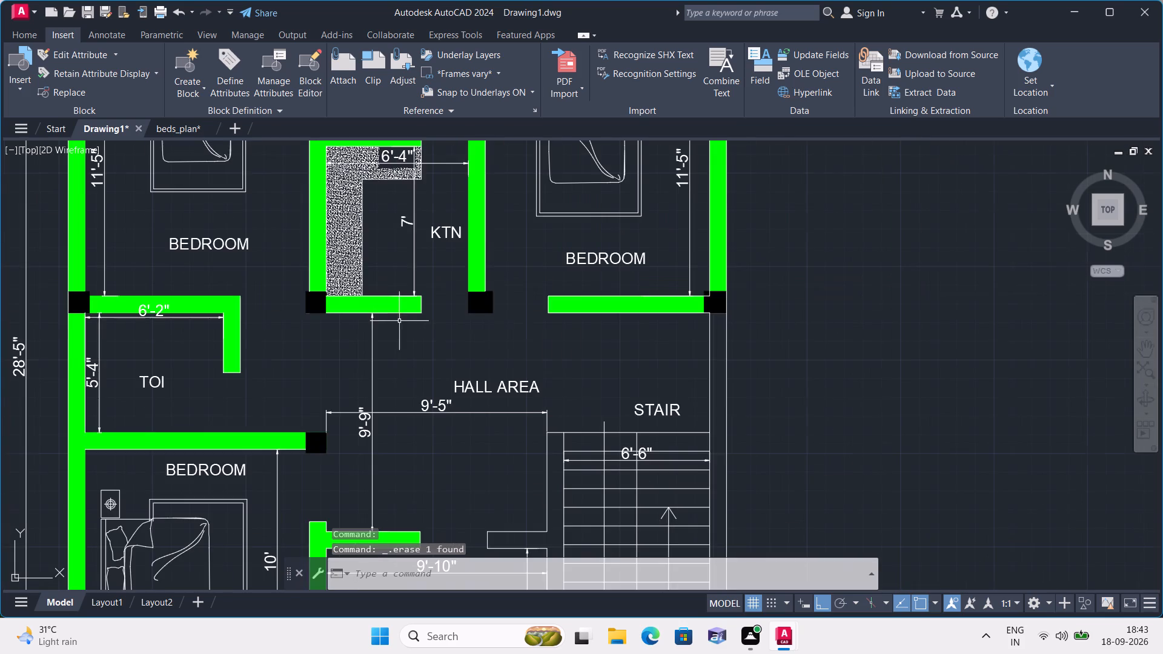
pyautogui.scroll(-1, 679, 409)
pyautogui.moveTo(595, 380); pyautogui.dragTo(578, 306, button='middle')
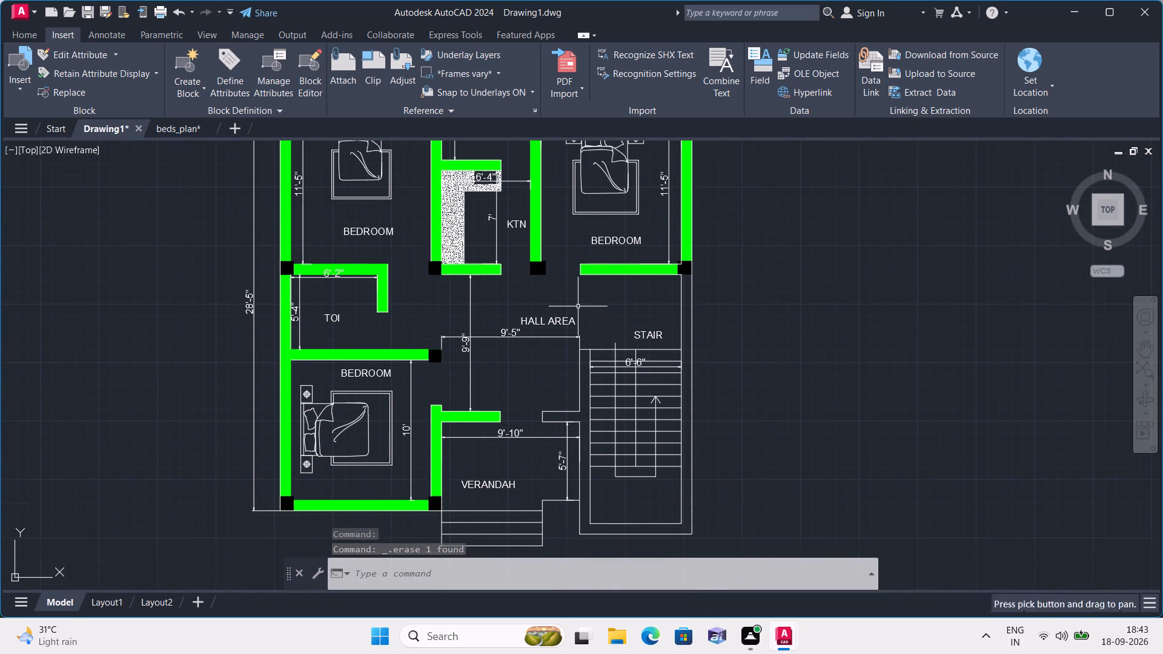
pyautogui.scroll(-1, 689, 331)
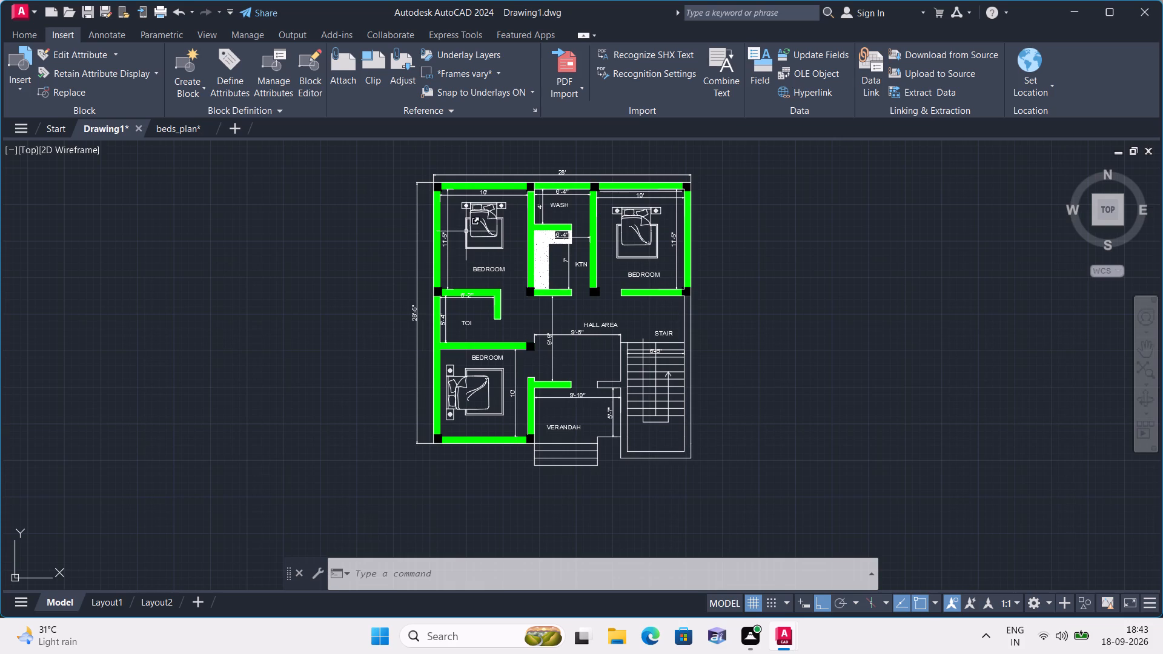
pyautogui.scroll(4, 438, 210)
pyautogui.moveTo(438, 210); pyautogui.dragTo(409, 401, button='middle')
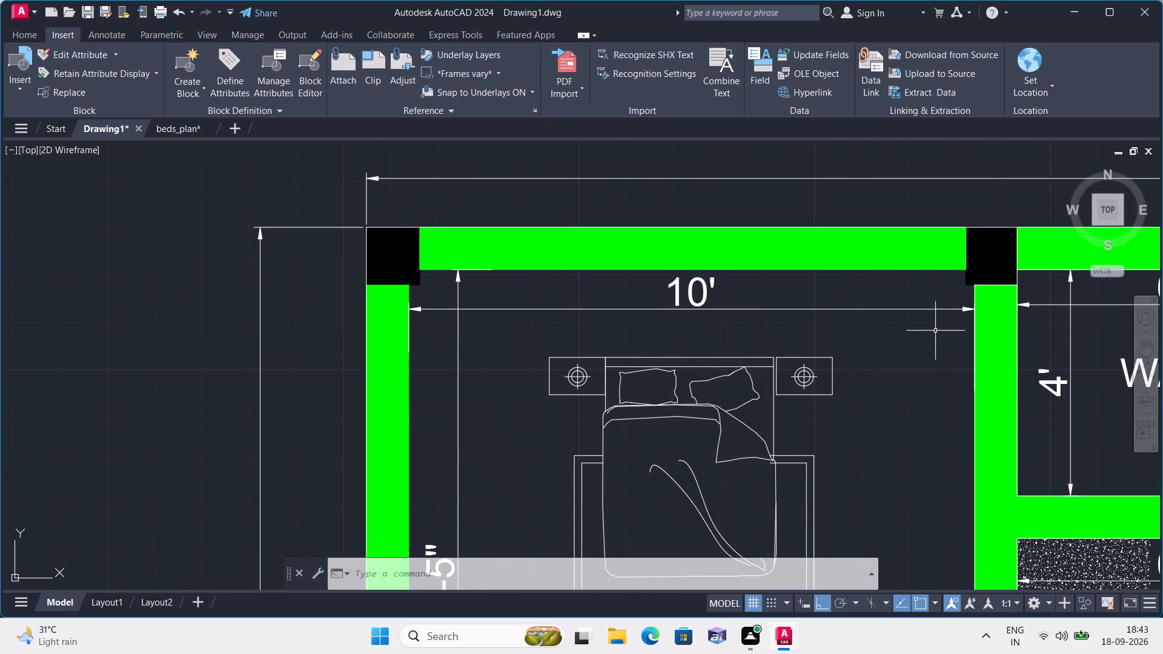
pyautogui.moveTo(958, 340); pyautogui.dragTo(821, 243, button='middle')
pyautogui.scroll(-1, 818, 243)
pyautogui.moveTo(828, 421); pyautogui.dragTo(660, 171, button='middle')
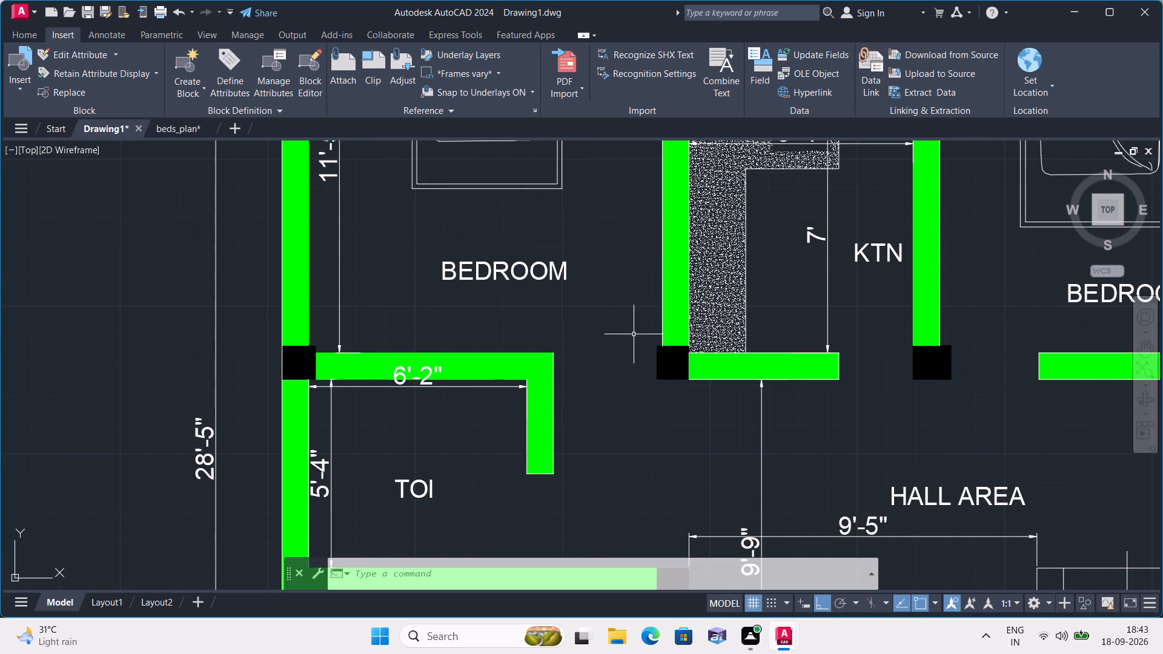
pyautogui.moveTo(633, 334); pyautogui.dragTo(475, 436, button='middle')
pyautogui.moveTo(475, 436); pyautogui.dragTo(485, 180, button='middle')
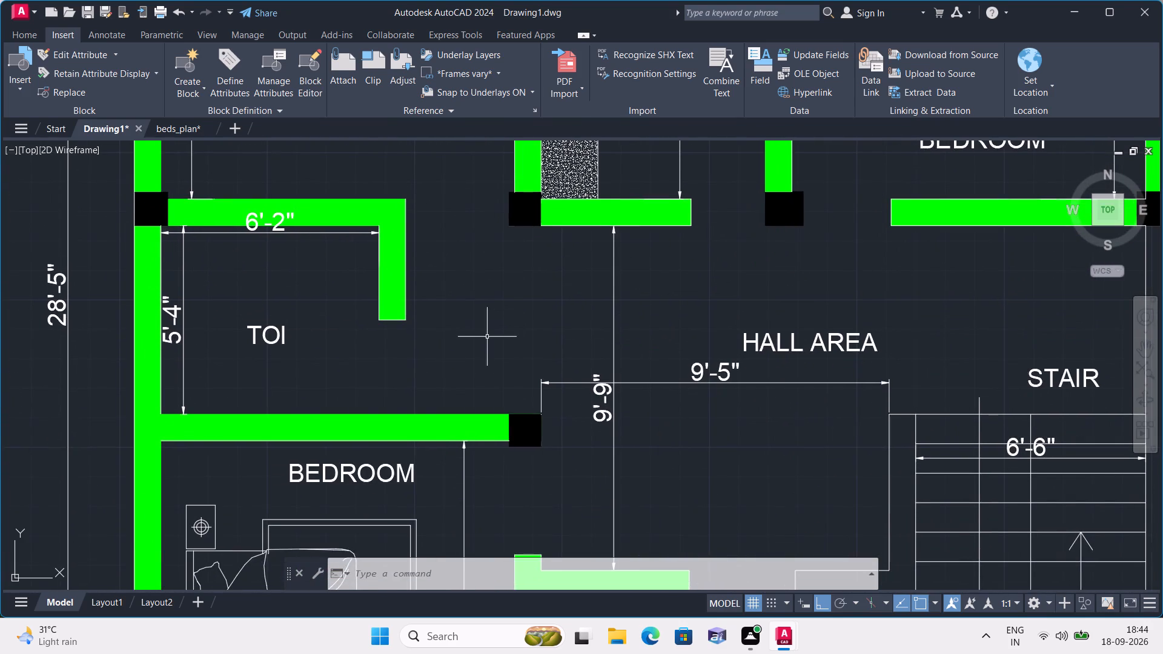
pyautogui.moveTo(487, 339); pyautogui.dragTo(485, 194, button='middle')
pyautogui.scroll(-1, 477, 282)
pyautogui.scroll(1, 488, 299)
pyautogui.moveTo(488, 299); pyautogui.dragTo(496, 260, button='middle')
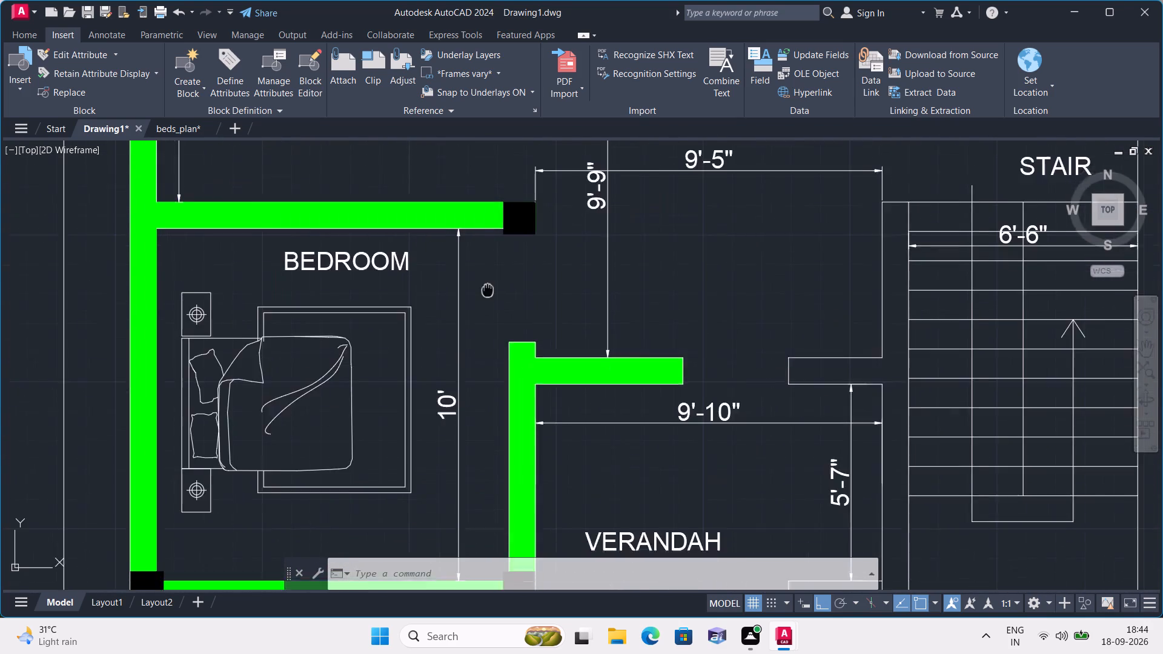
pyautogui.moveTo(496, 260); pyautogui.dragTo(560, 135, button='middle')
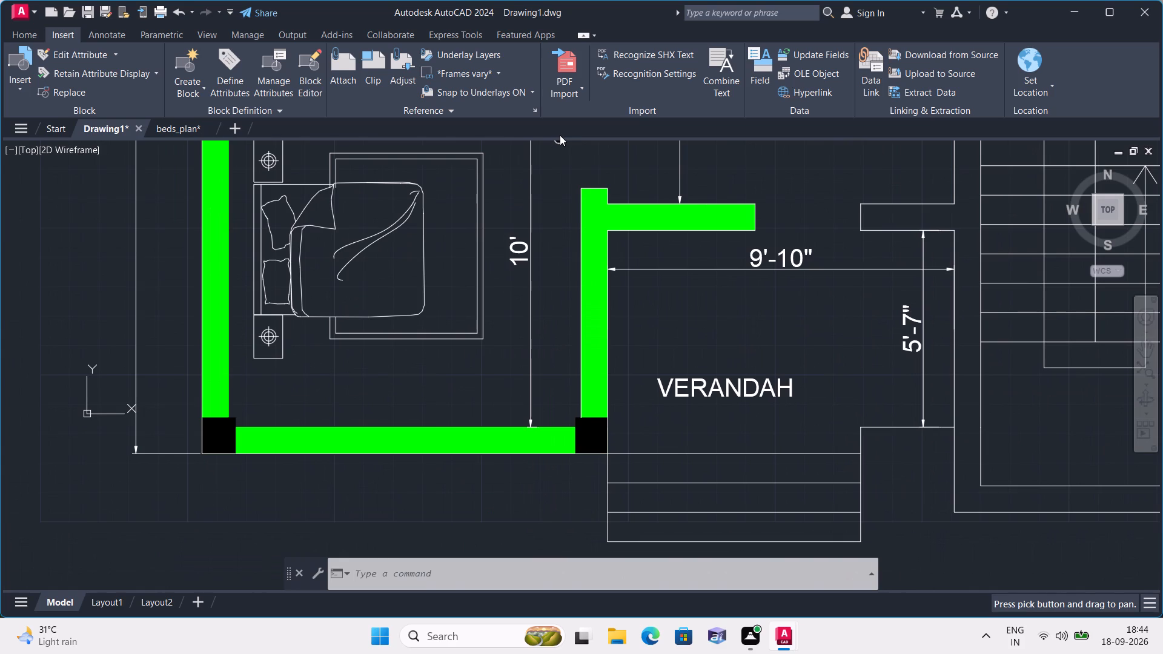
pyautogui.moveTo(560, 135); pyautogui.dragTo(389, 363, button='middle')
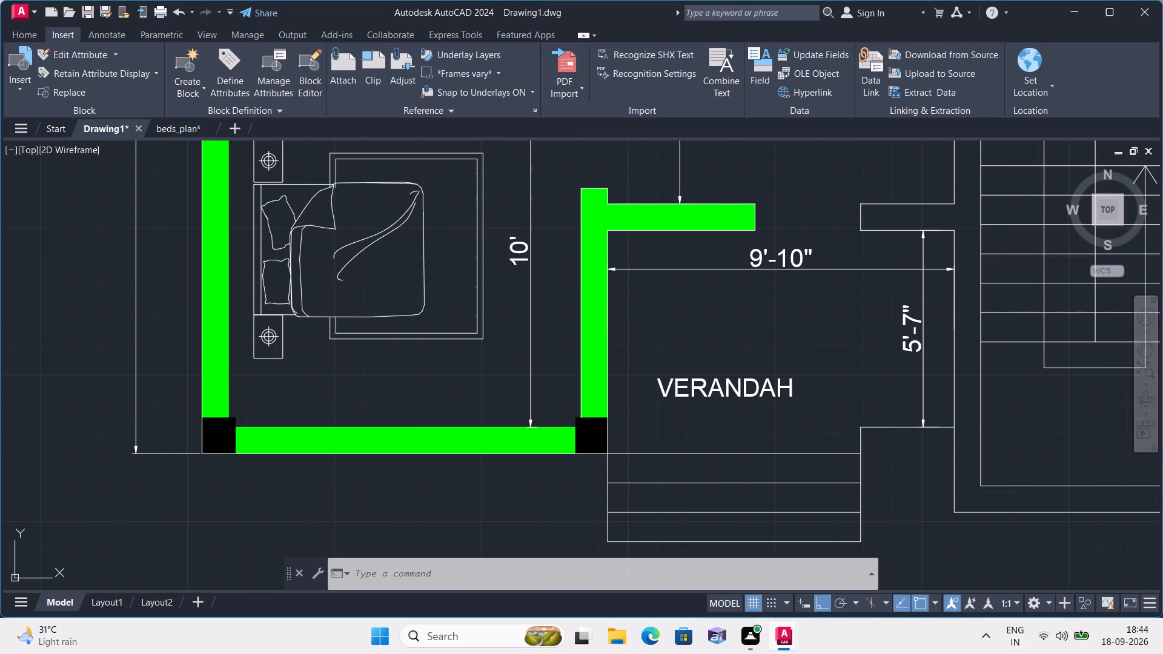
pyautogui.moveTo(389, 363); pyautogui.dragTo(384, 370, button='middle')
pyautogui.scroll(-3, 384, 370)
pyautogui.moveTo(499, 275); pyautogui.dragTo(457, 400, button='middle')
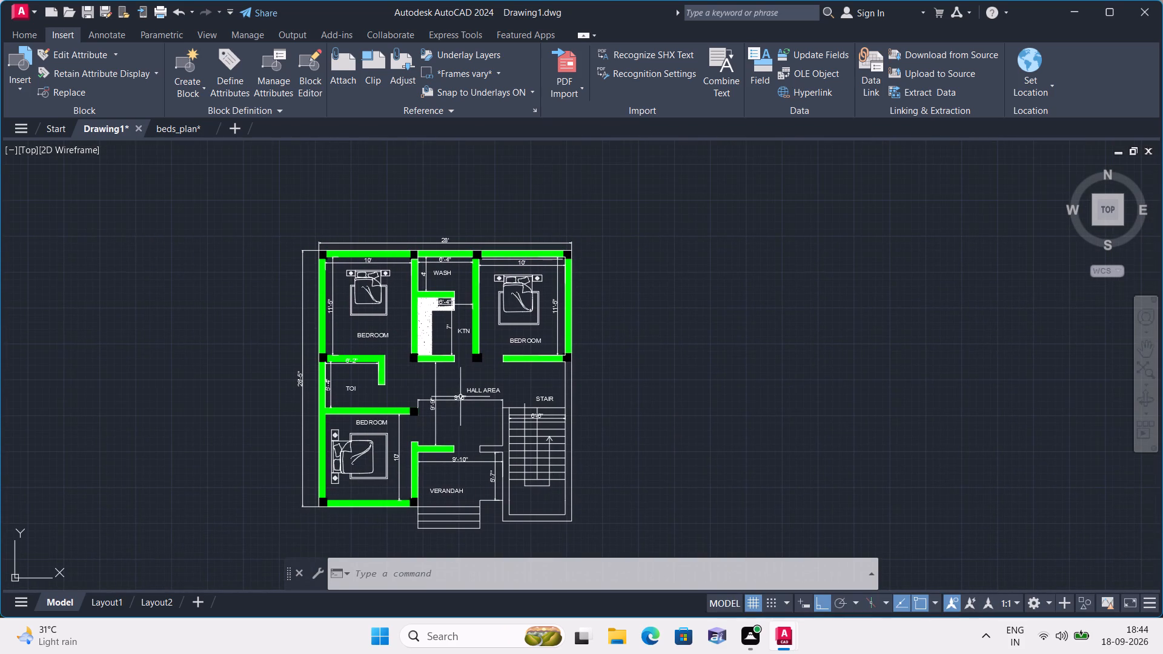
pyautogui.scroll(4, 489, 254)
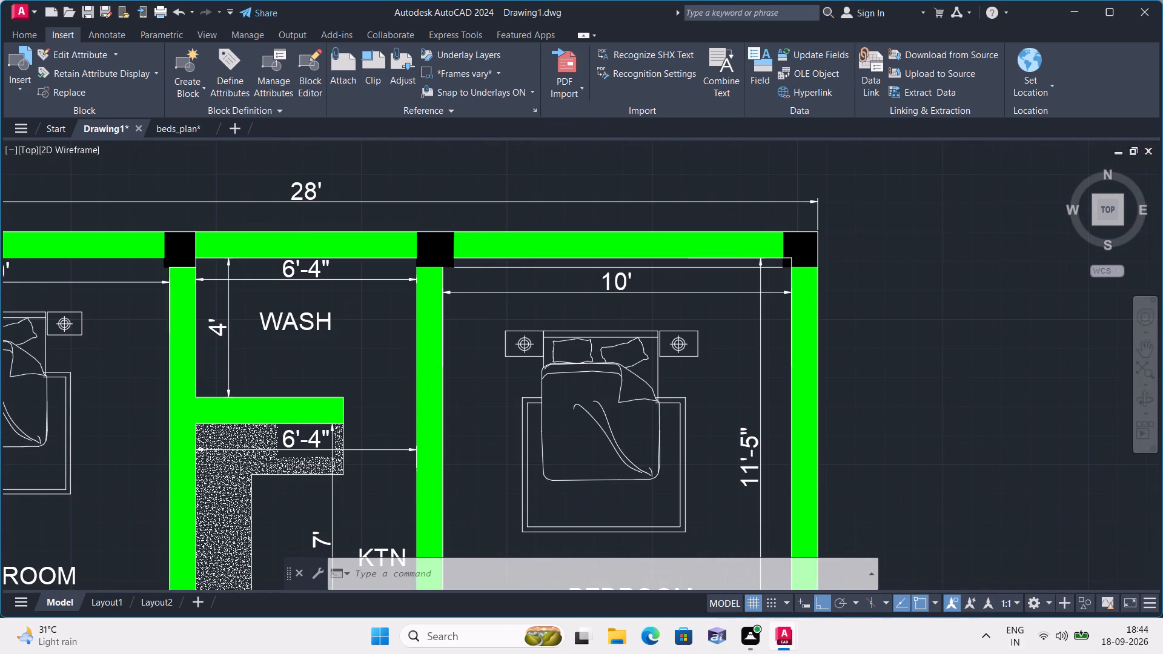
pyautogui.moveTo(466, 365); pyautogui.dragTo(451, 339, button='middle')
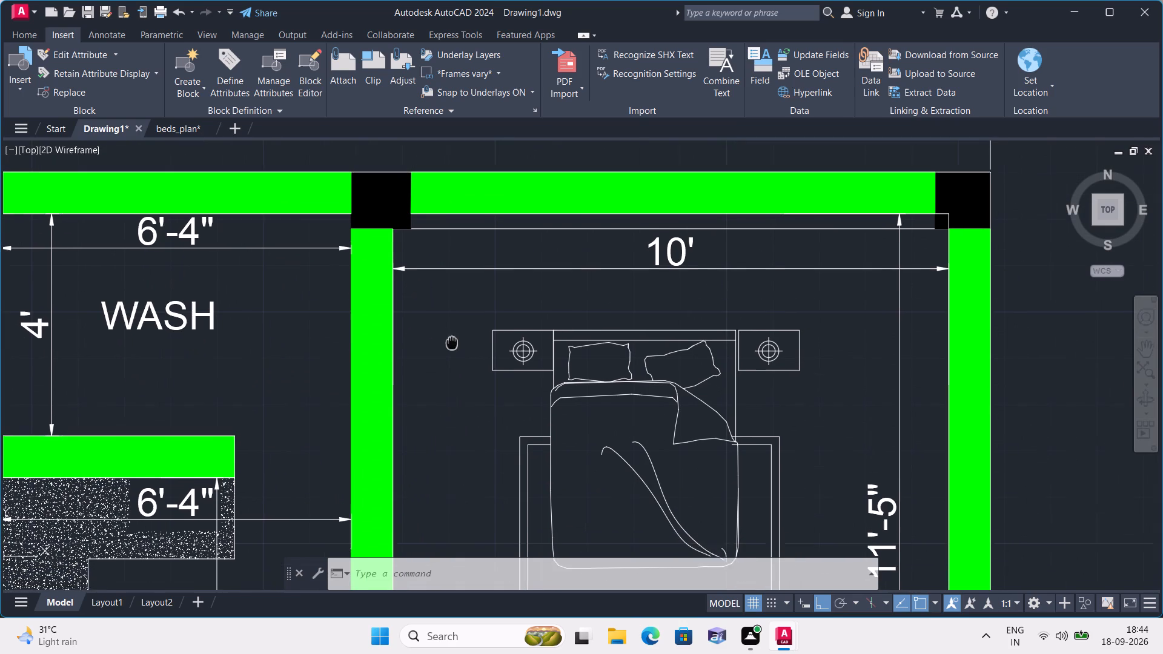
pyautogui.moveTo(451, 339); pyautogui.dragTo(451, 339, button='middle')
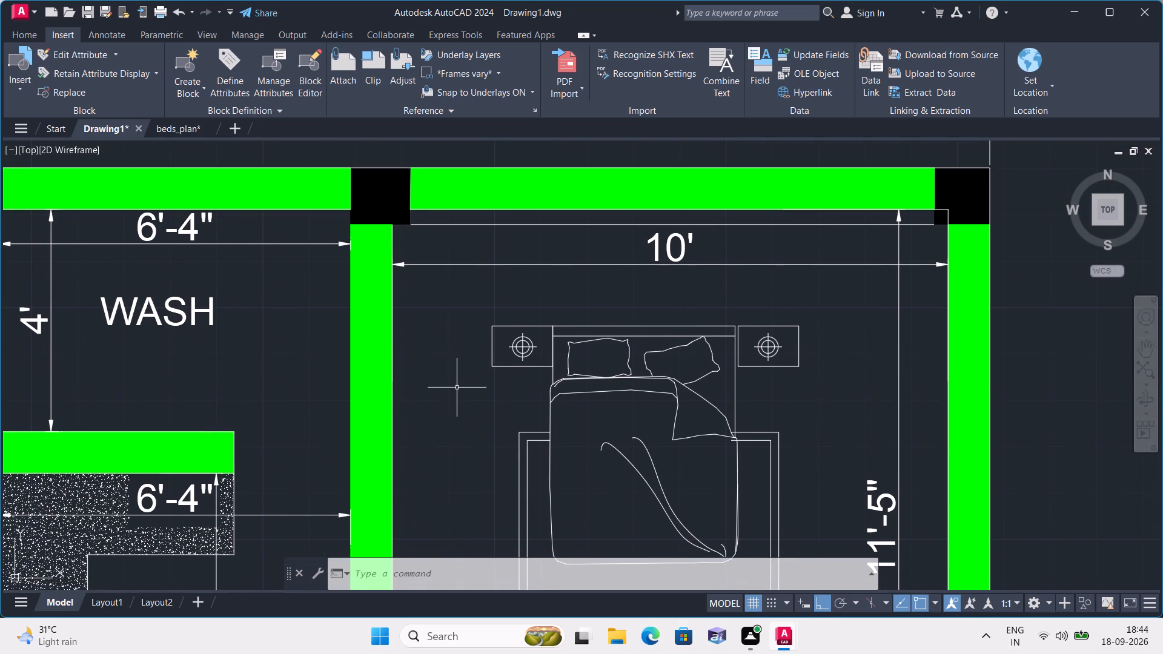
pyautogui.moveTo(457, 388); pyautogui.dragTo(456, 240, button='middle')
pyautogui.scroll(-2, 460, 222)
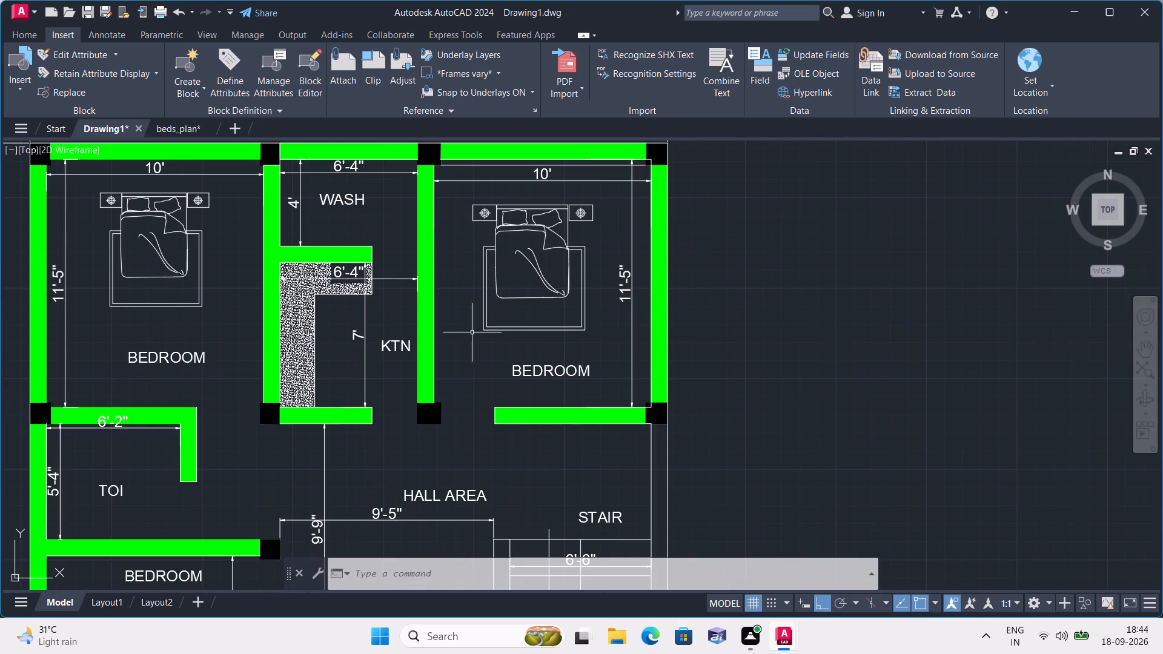
pyautogui.moveTo(459, 406); pyautogui.dragTo(450, 342, button='middle')
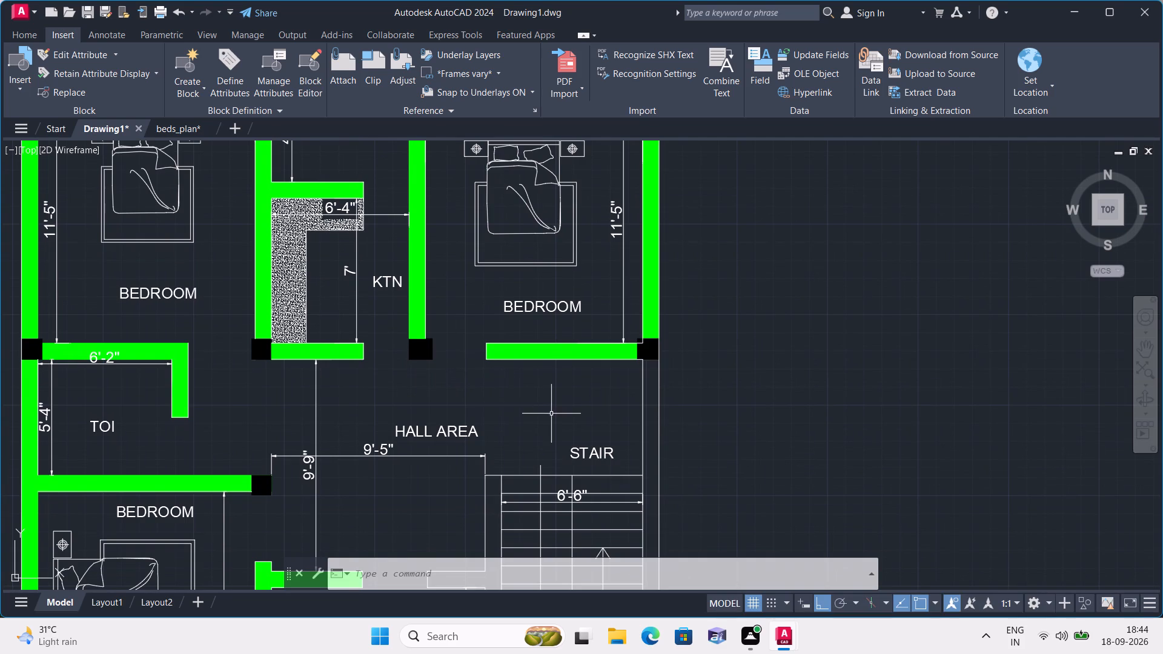
pyautogui.moveTo(552, 414); pyautogui.dragTo(562, 265, button='middle')
pyautogui.scroll(-1, 562, 265)
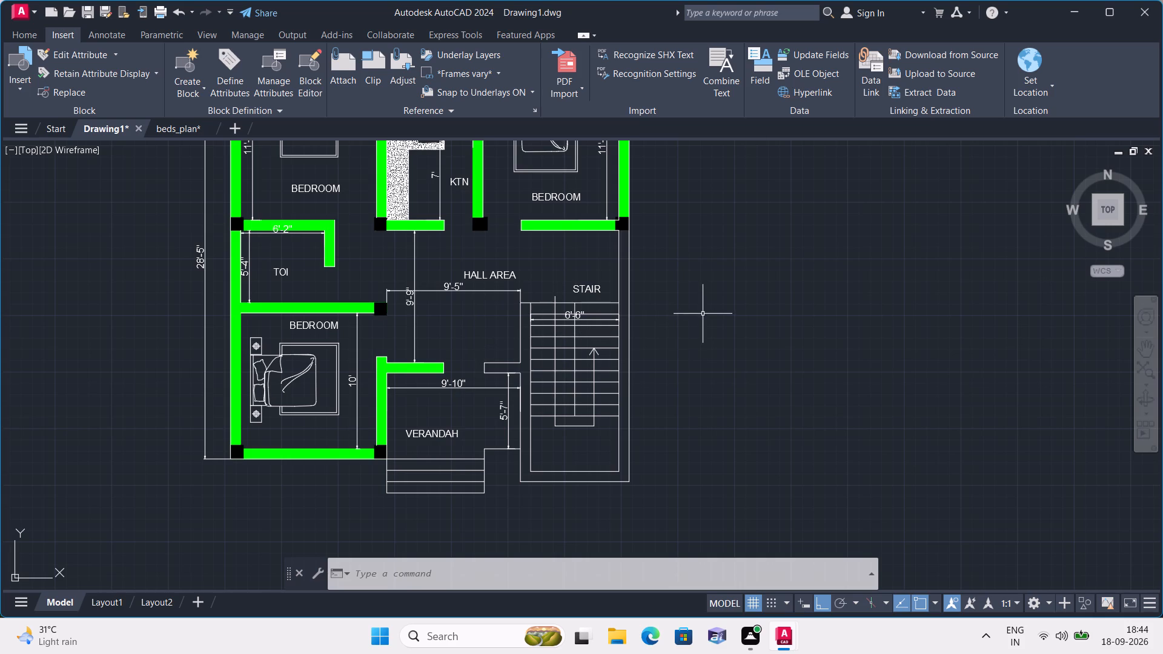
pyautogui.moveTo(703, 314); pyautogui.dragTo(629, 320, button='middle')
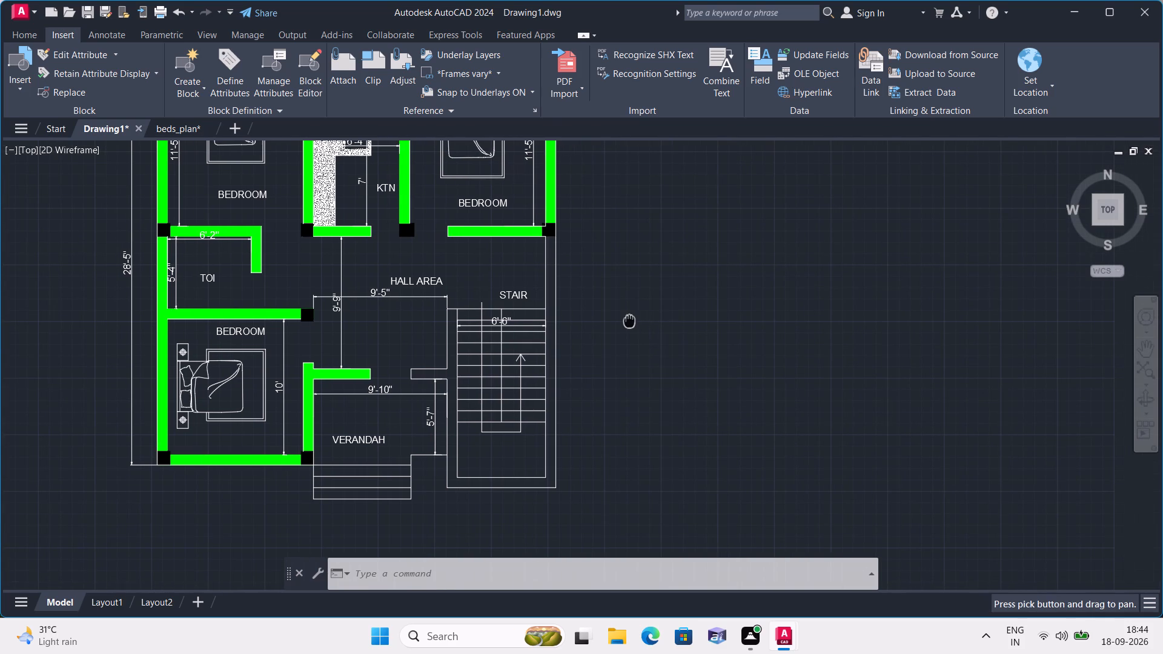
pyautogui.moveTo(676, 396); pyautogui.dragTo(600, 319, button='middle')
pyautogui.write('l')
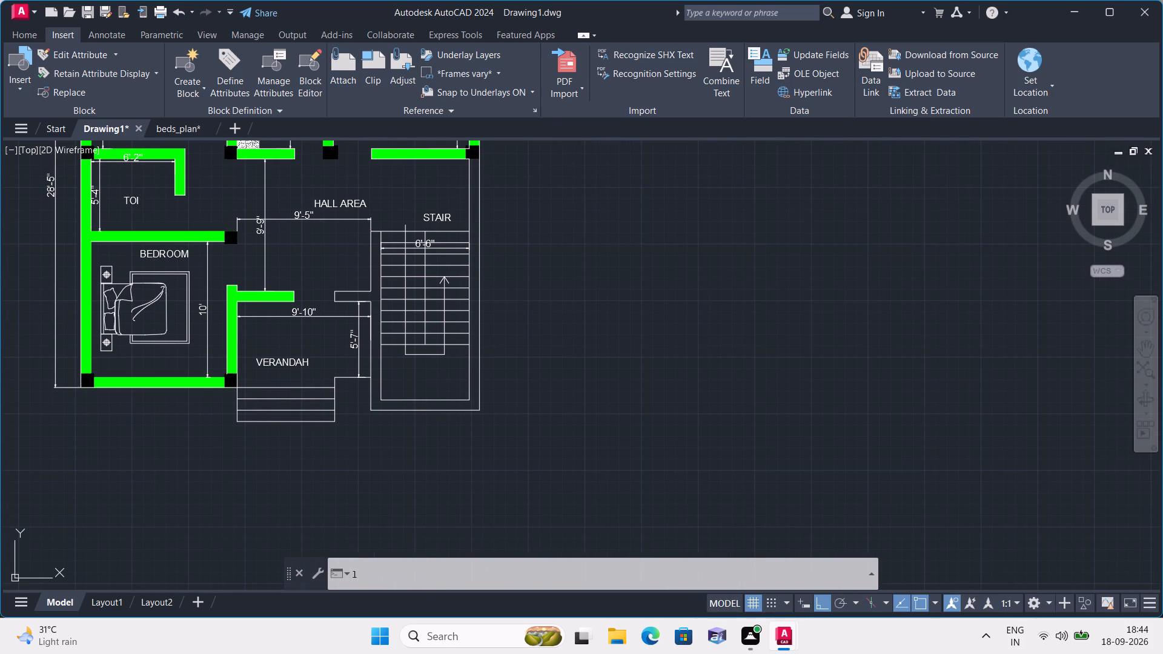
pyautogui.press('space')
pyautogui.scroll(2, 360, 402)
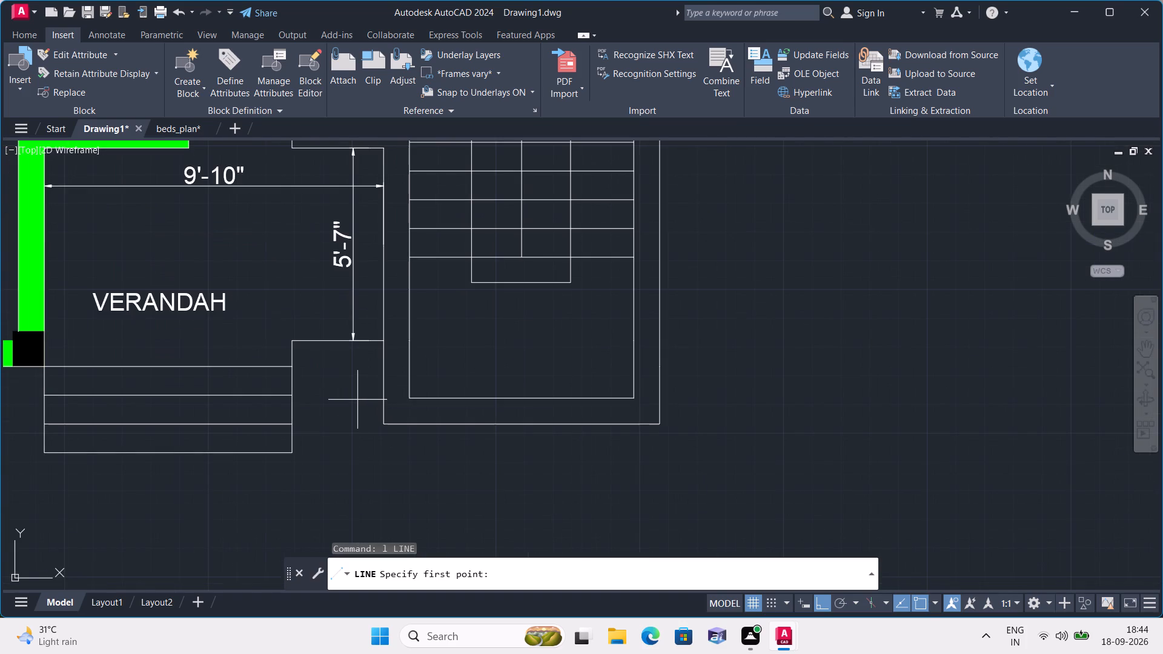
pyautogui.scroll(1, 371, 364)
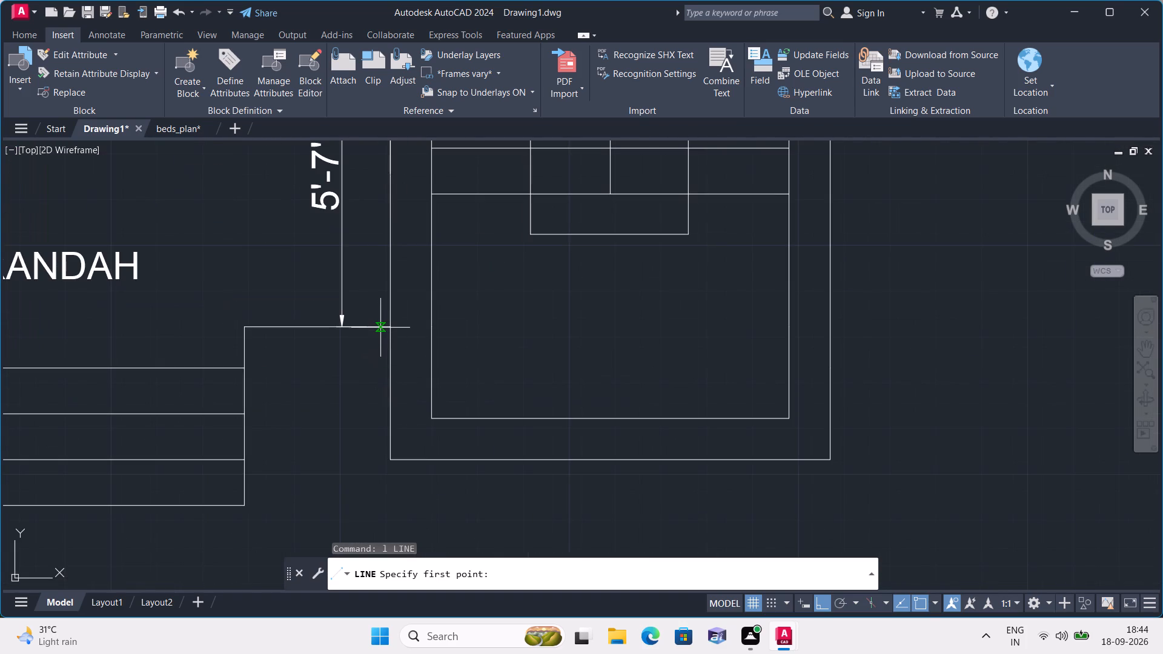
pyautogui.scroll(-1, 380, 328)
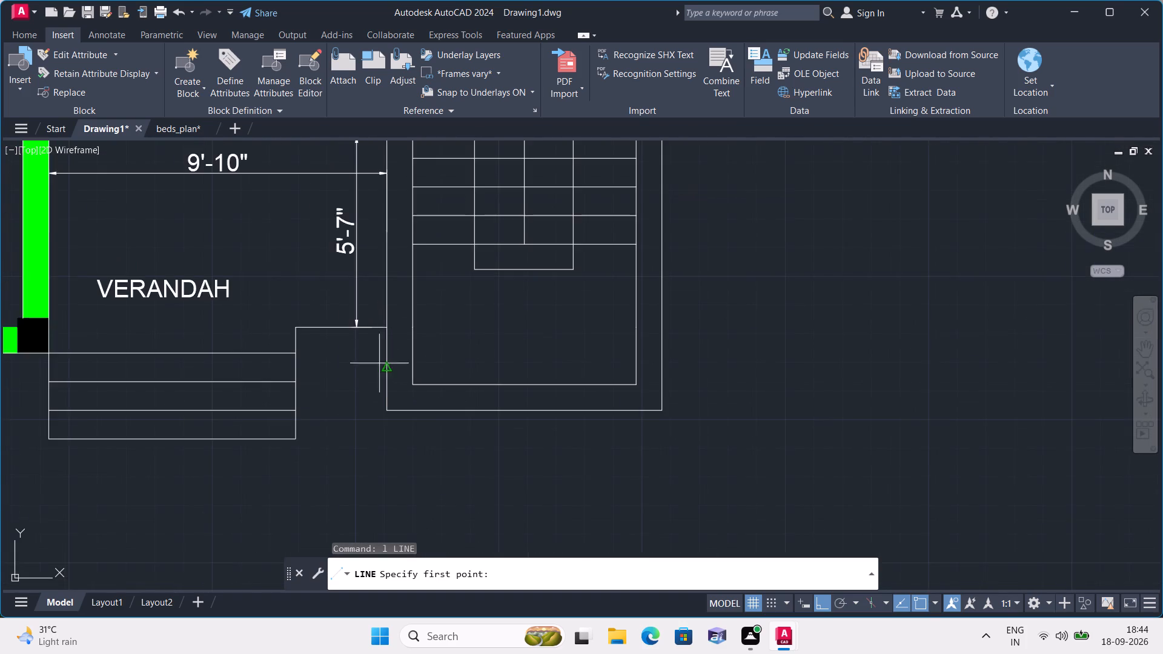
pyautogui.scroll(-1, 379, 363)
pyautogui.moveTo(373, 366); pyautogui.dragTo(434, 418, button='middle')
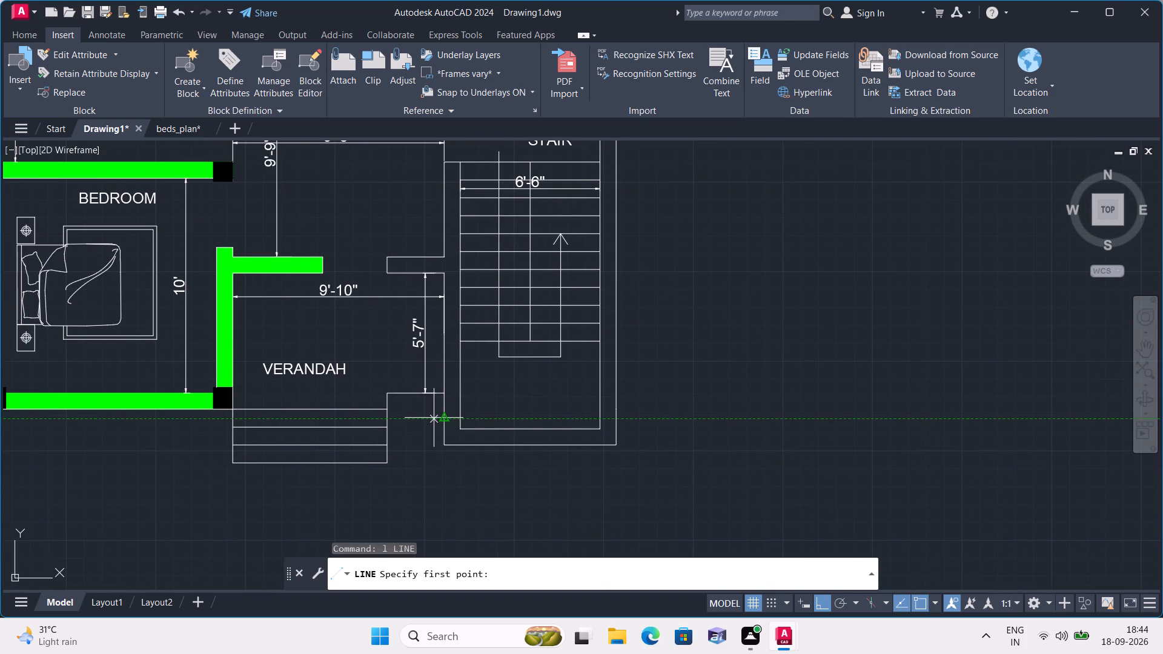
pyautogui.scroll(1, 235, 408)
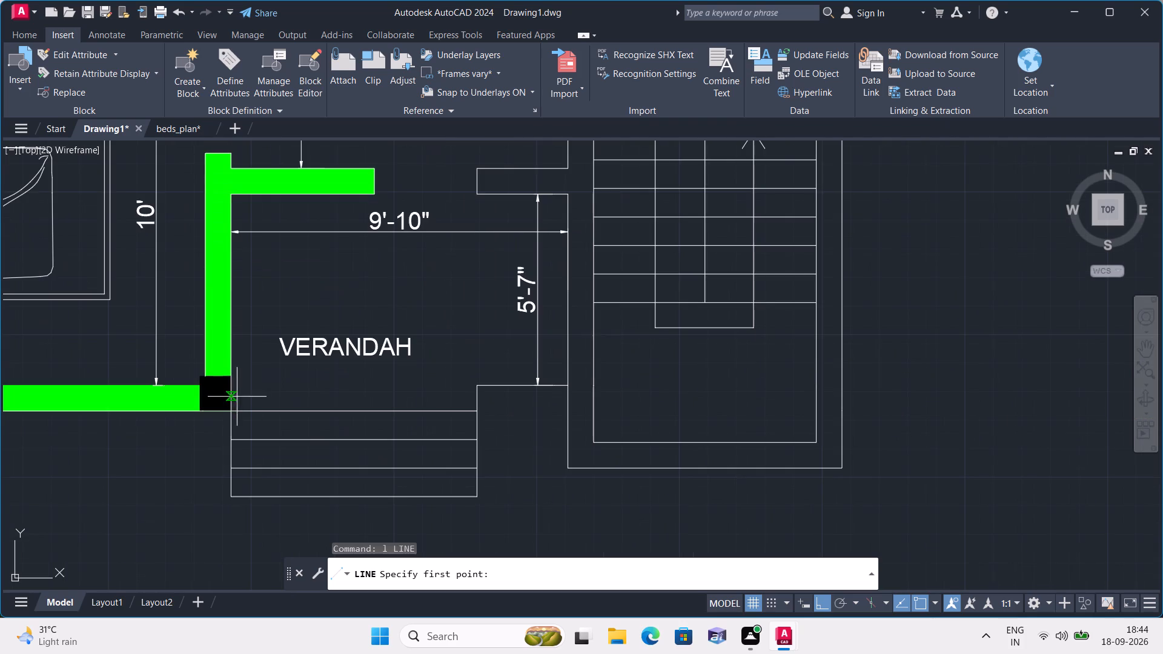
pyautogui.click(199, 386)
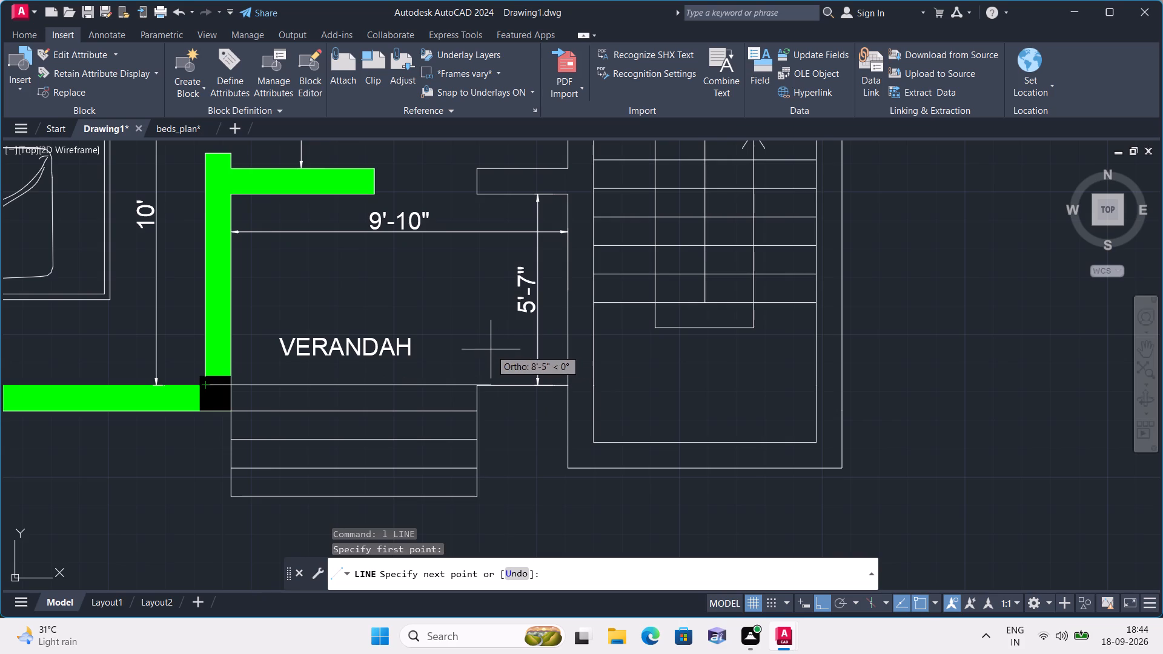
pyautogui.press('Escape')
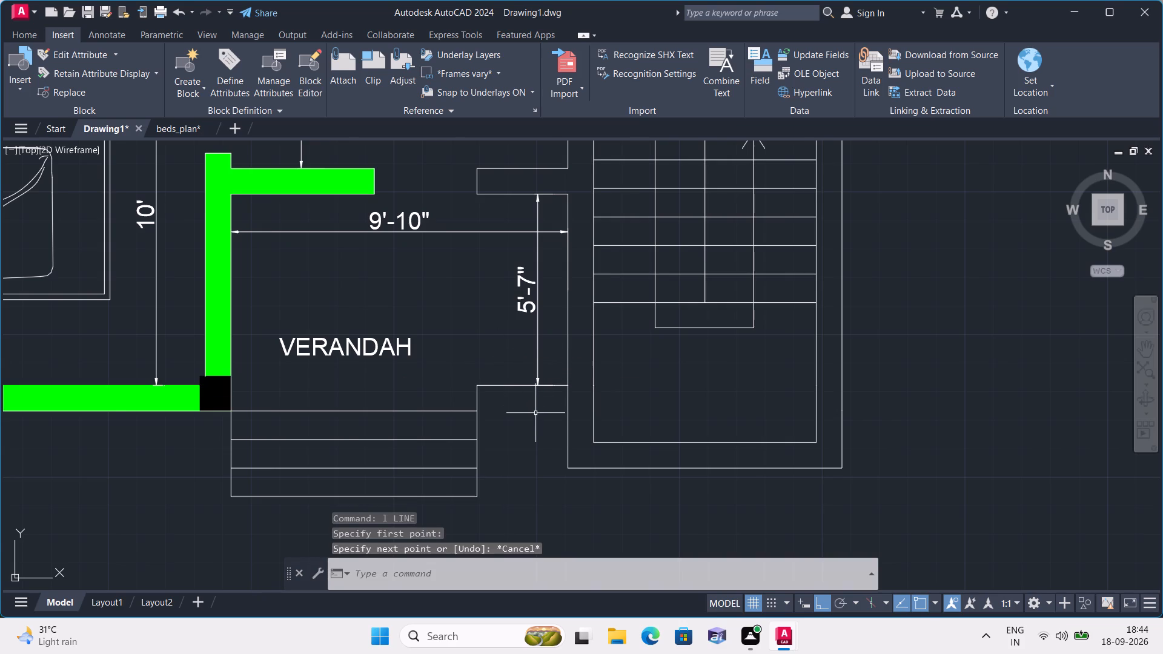
# Draw a line 9" up from the inner corner beside the verandah steps, continuing horizontally across to the stair wall.
pyautogui.scroll(-1, 535, 413)
pyautogui.moveTo(535, 413); pyautogui.dragTo(545, 446, button='middle')
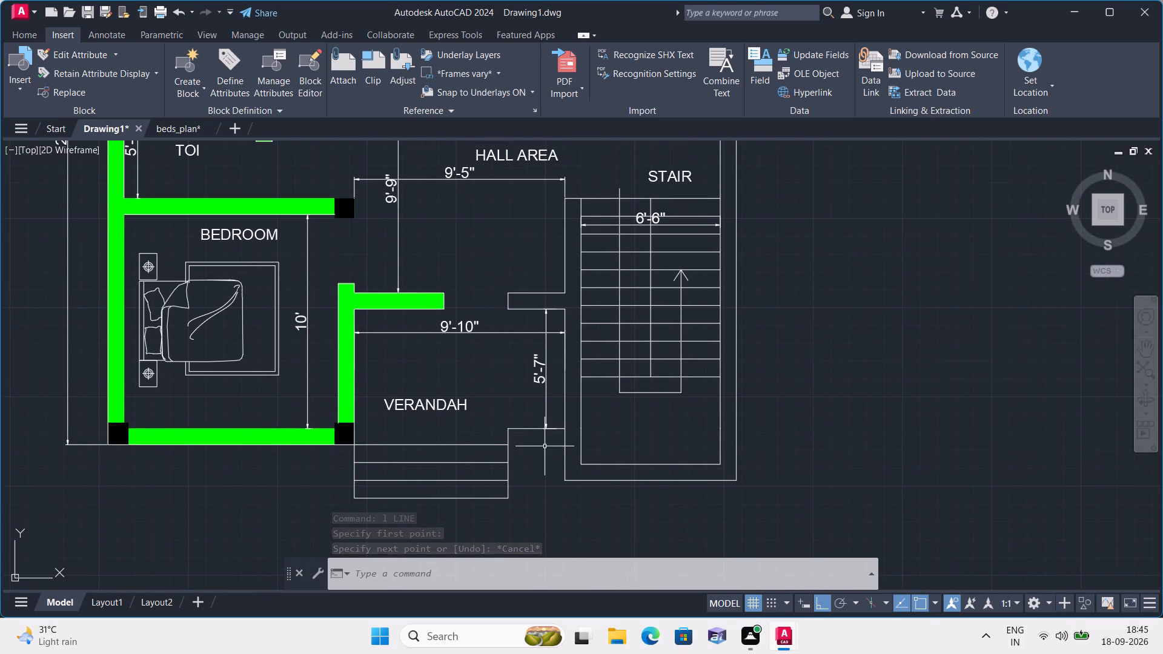
pyautogui.write('l')
pyautogui.press('space')
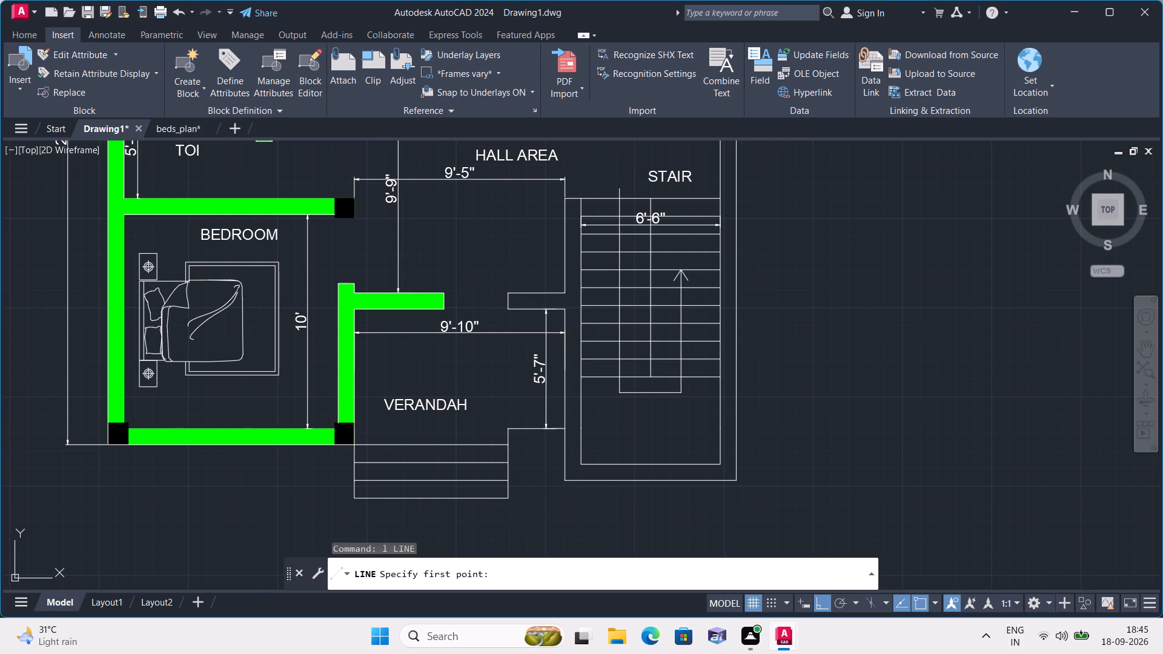
pyautogui.scroll(1, 505, 426)
pyautogui.click(507, 429)
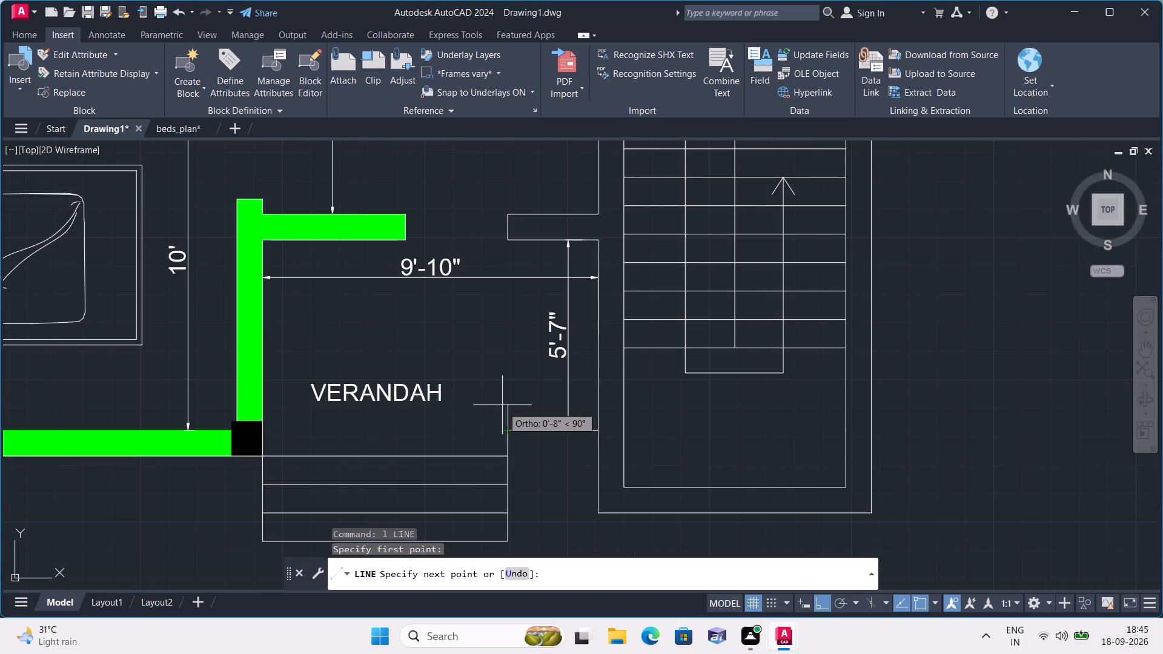
pyautogui.write('9"')
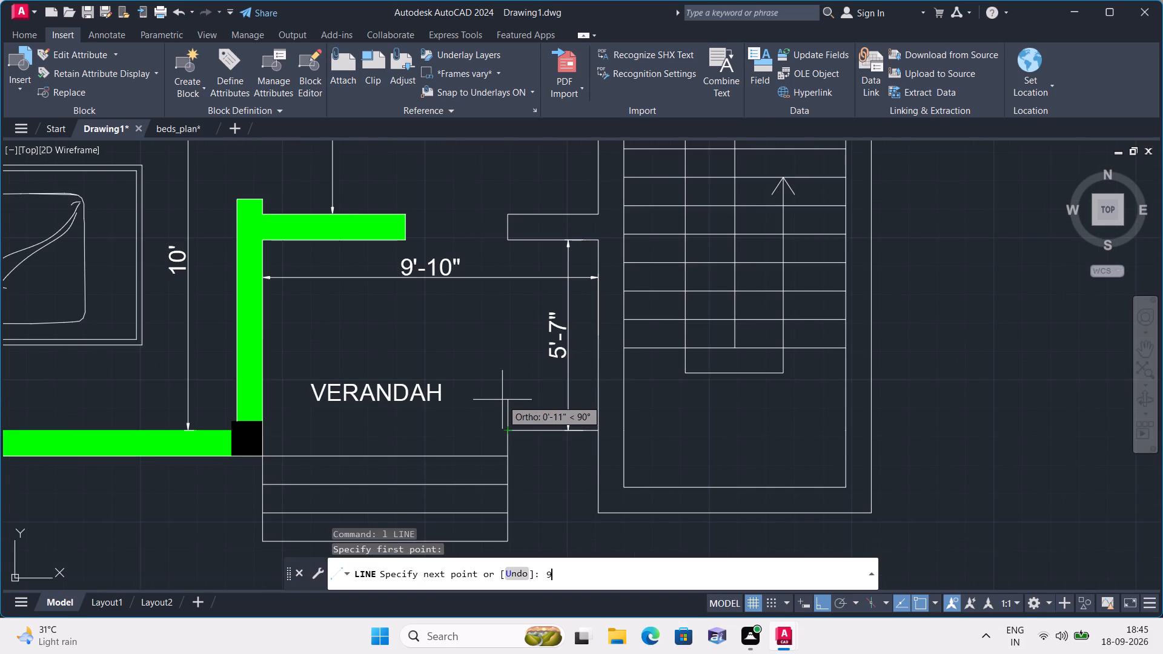
pyautogui.press('space')
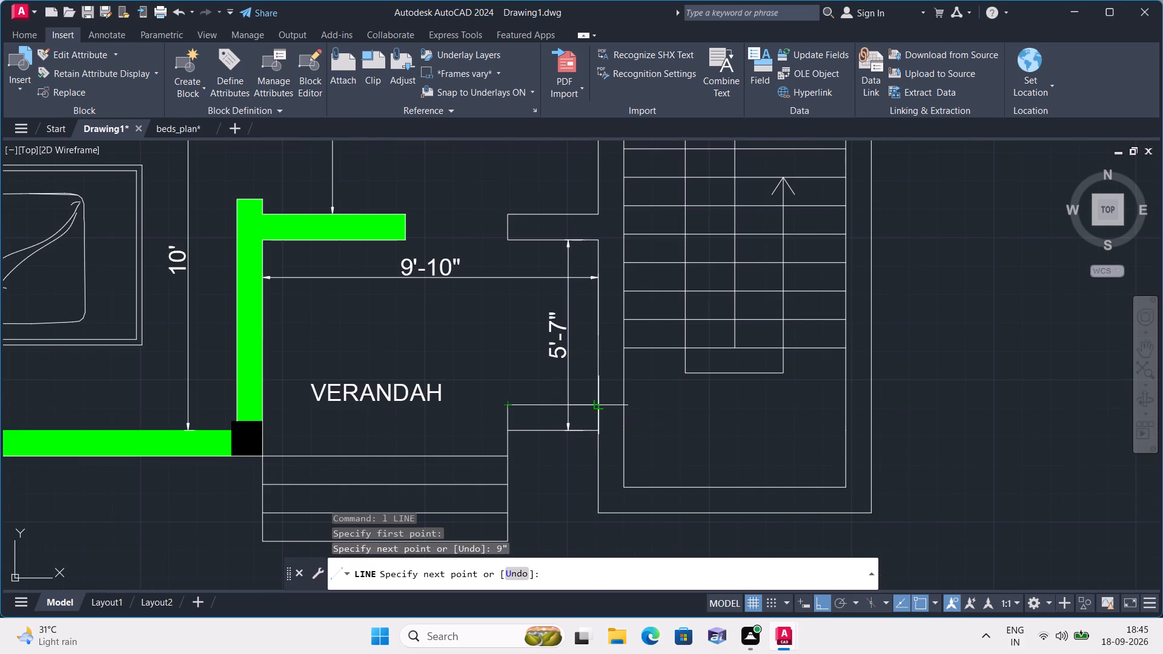
pyautogui.click(595, 408)
pyautogui.press('space')
# Trim the stair-wall line between the two edges of the new short wall beside the verandah steps.
pyautogui.scroll(1, 618, 414)
pyautogui.write('trim')
pyautogui.press('space')
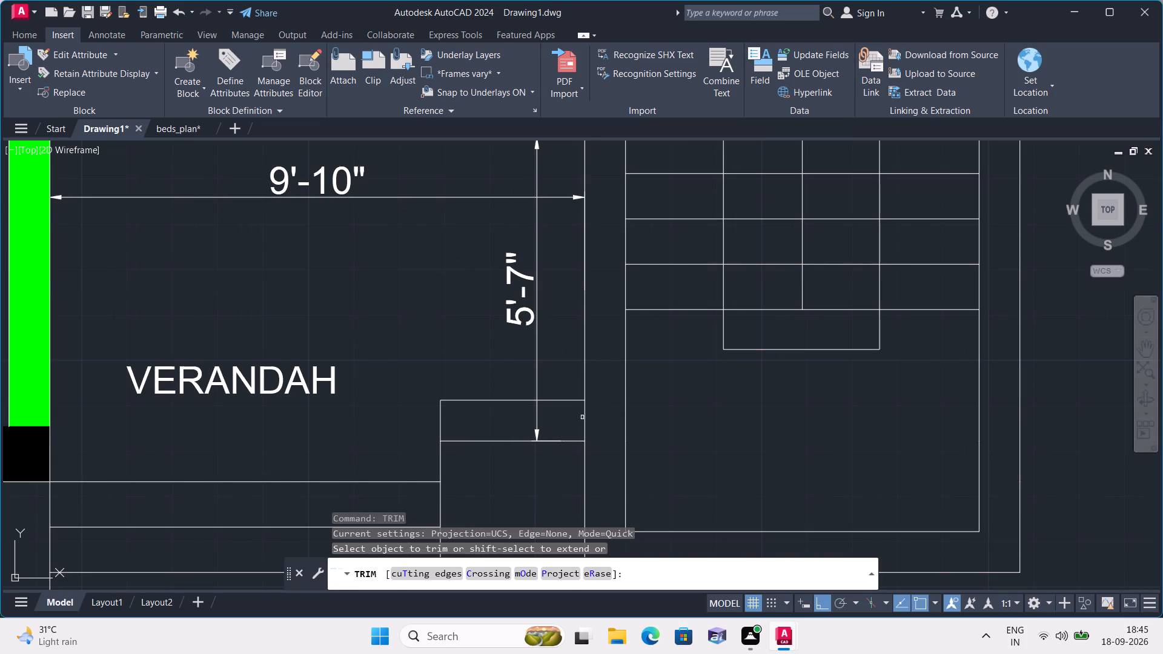
pyautogui.click(582, 417)
pyautogui.click(591, 417)
pyautogui.scroll(-2, 593, 417)
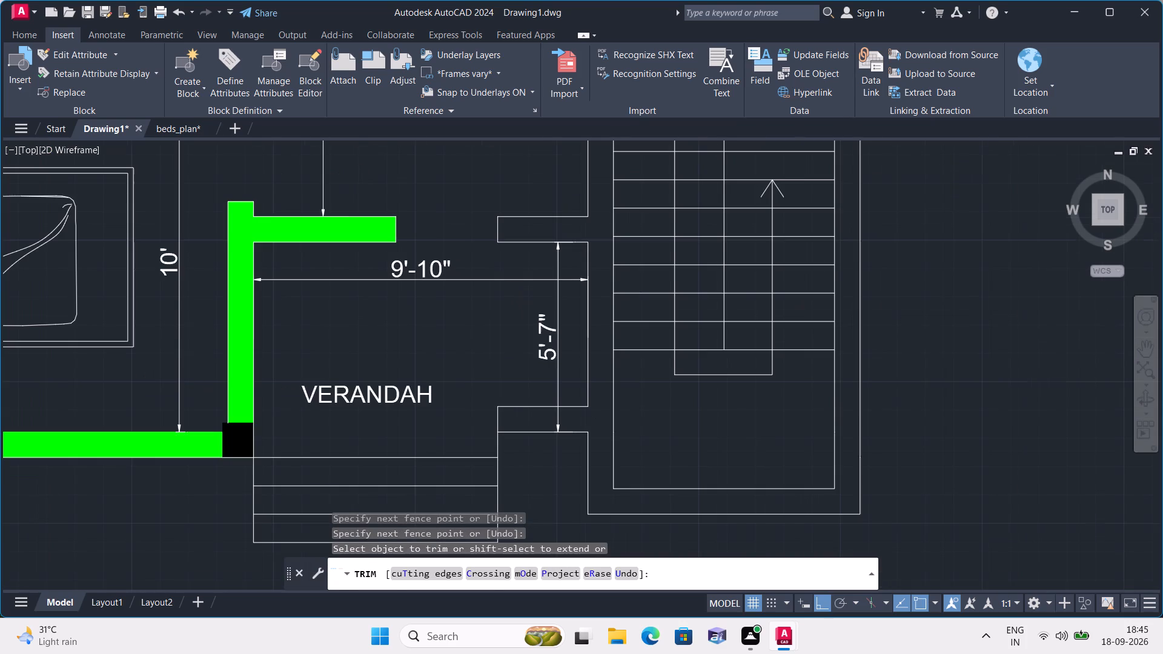
pyautogui.press('Escape')
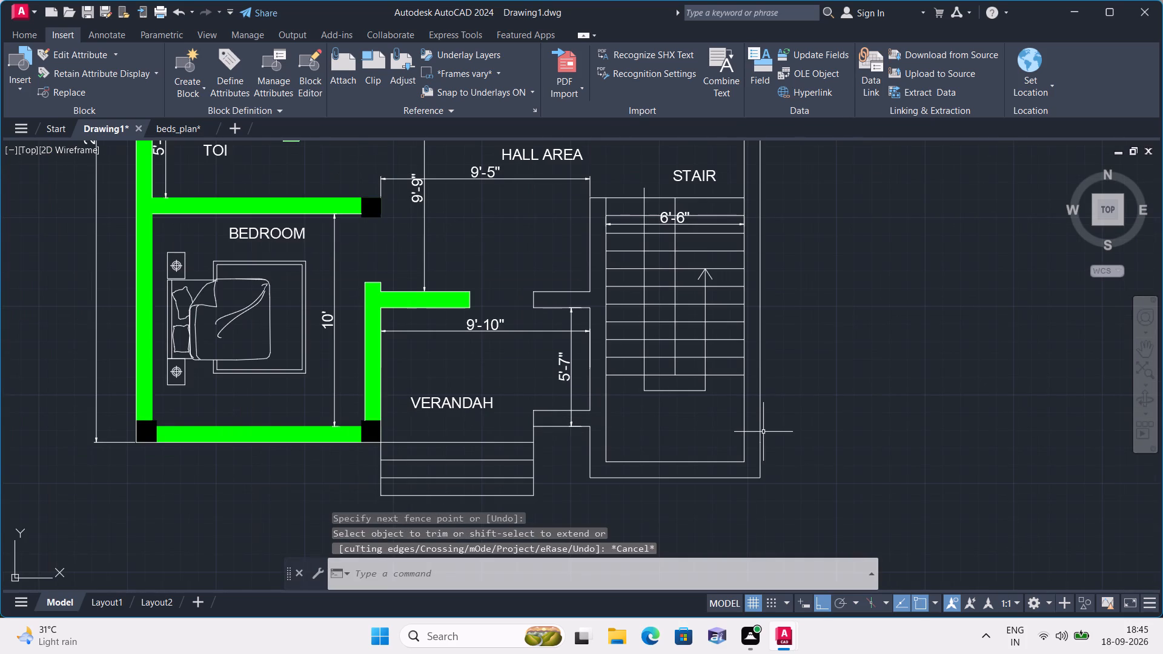
# Draw a guide line about 11' up from the short verandah wall, beside the stair wall, closing it onto the stair wall's upper hall-side corner.
pyautogui.moveTo(795, 415); pyautogui.dragTo(771, 457, button='middle')
pyautogui.scroll(-1, 776, 461)
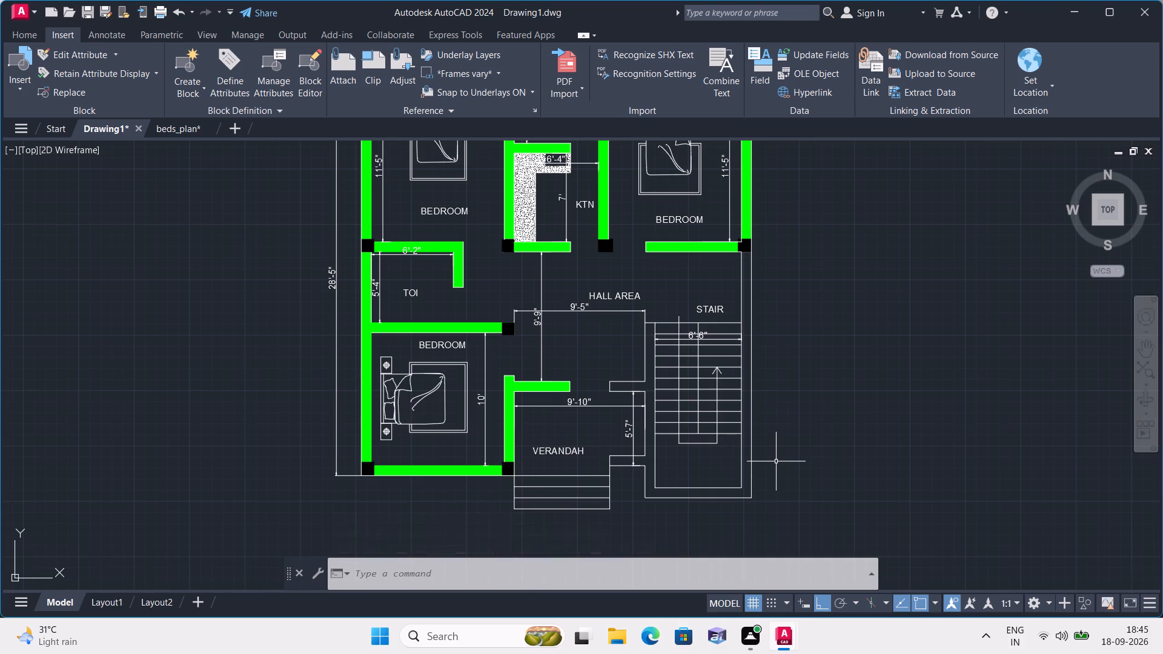
pyautogui.moveTo(773, 460); pyautogui.dragTo(729, 388, button='middle')
pyautogui.scroll(-1, 729, 386)
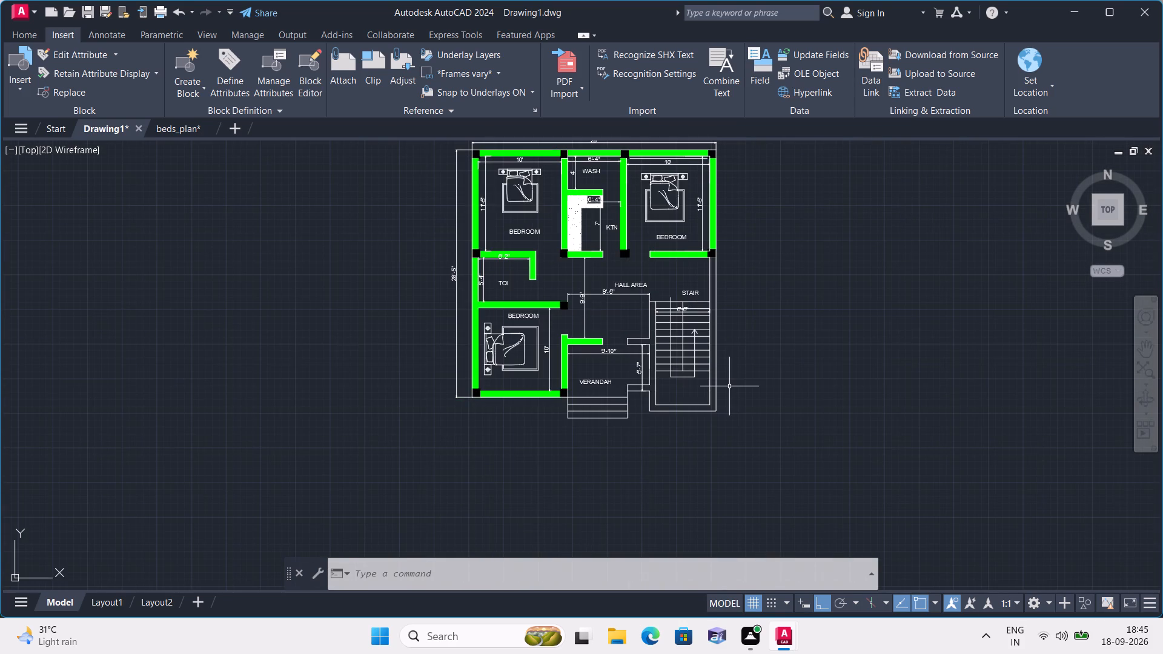
pyautogui.write('l')
pyautogui.press('space')
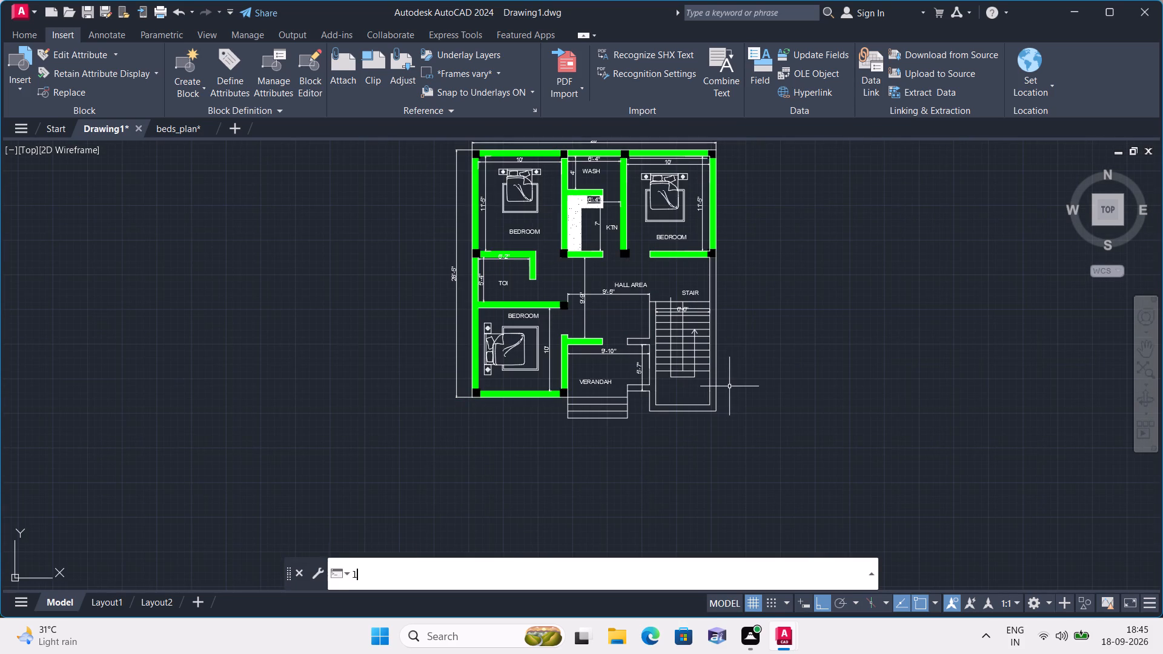
pyautogui.scroll(2, 645, 353)
pyautogui.scroll(1, 643, 443)
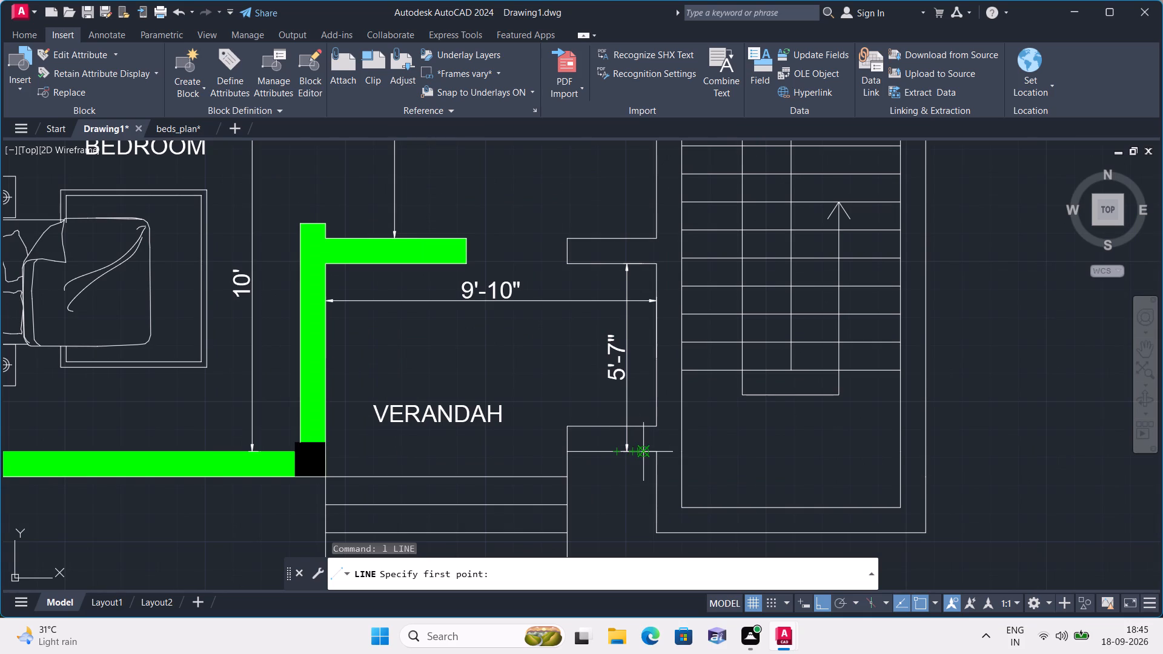
pyautogui.click(647, 453)
pyautogui.moveTo(651, 359); pyautogui.dragTo(638, 432, button='middle')
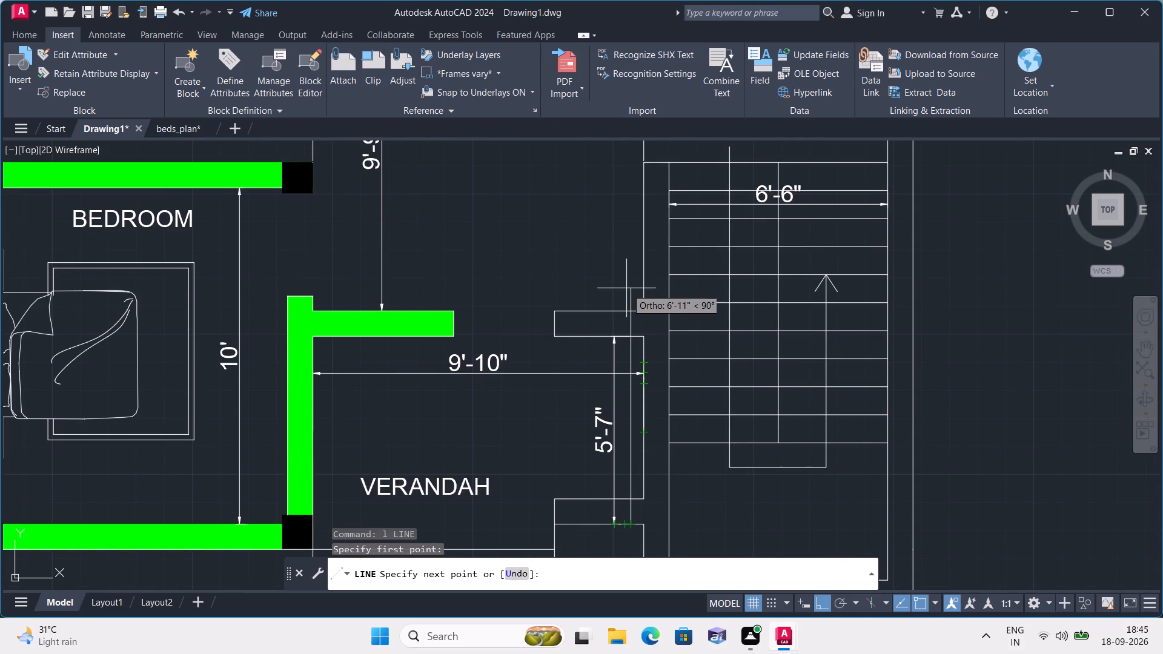
pyautogui.moveTo(623, 286); pyautogui.dragTo(615, 374, button='middle')
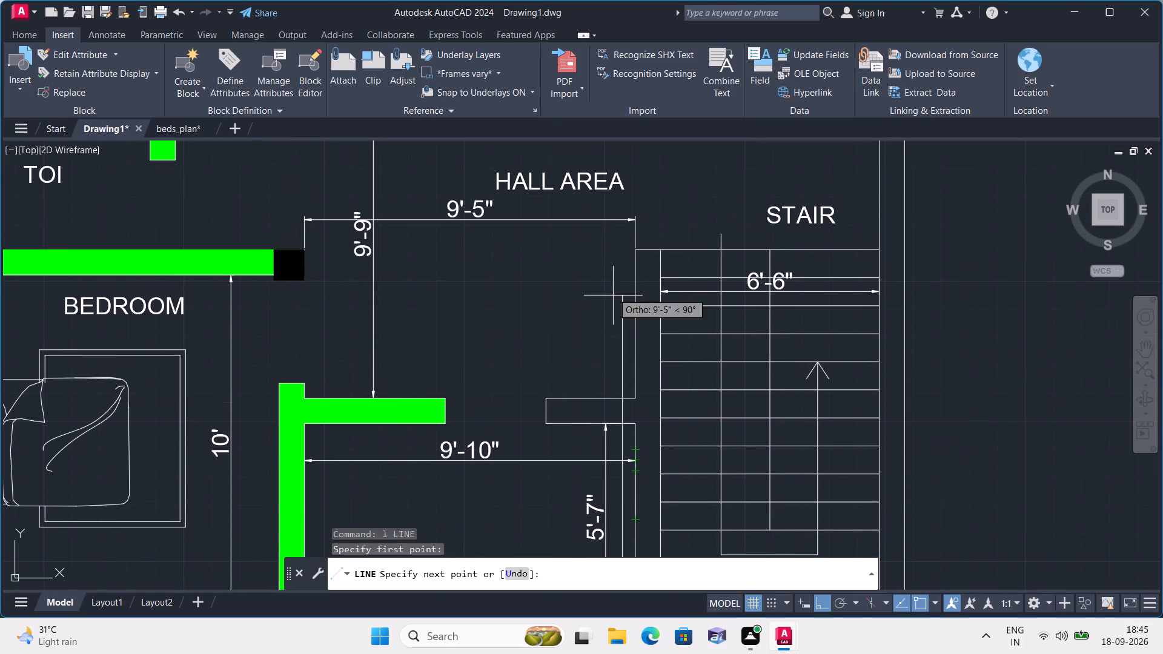
pyautogui.moveTo(613, 256); pyautogui.dragTo(589, 345, button='middle')
pyautogui.scroll(-1, 613, 256)
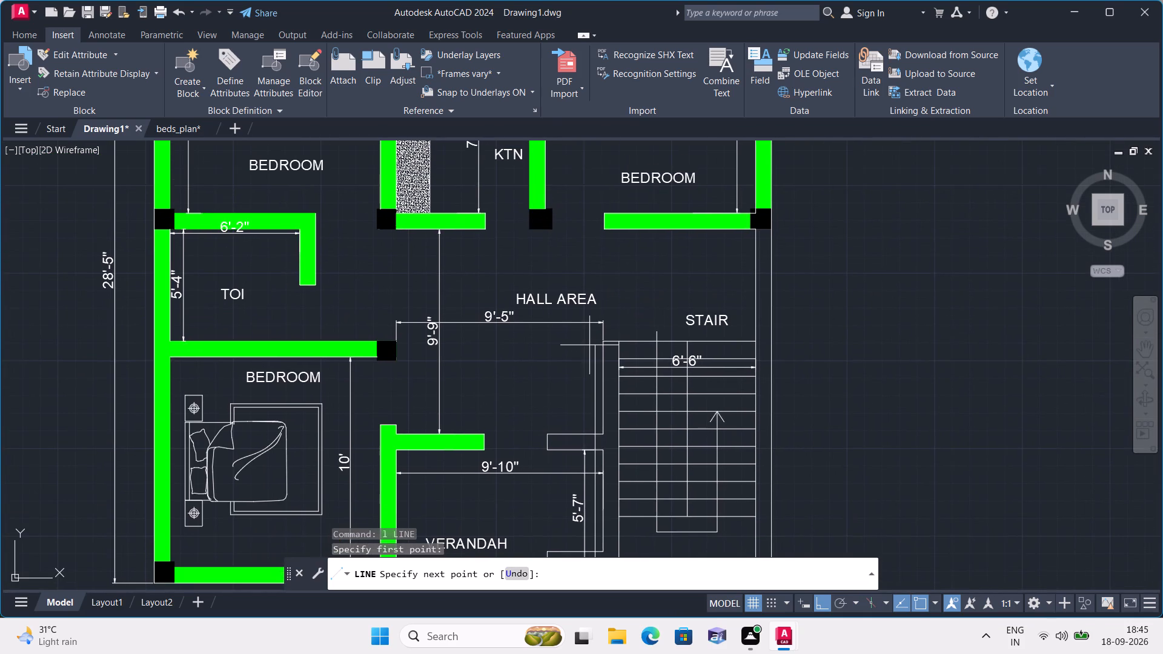
pyautogui.scroll(3, 602, 343)
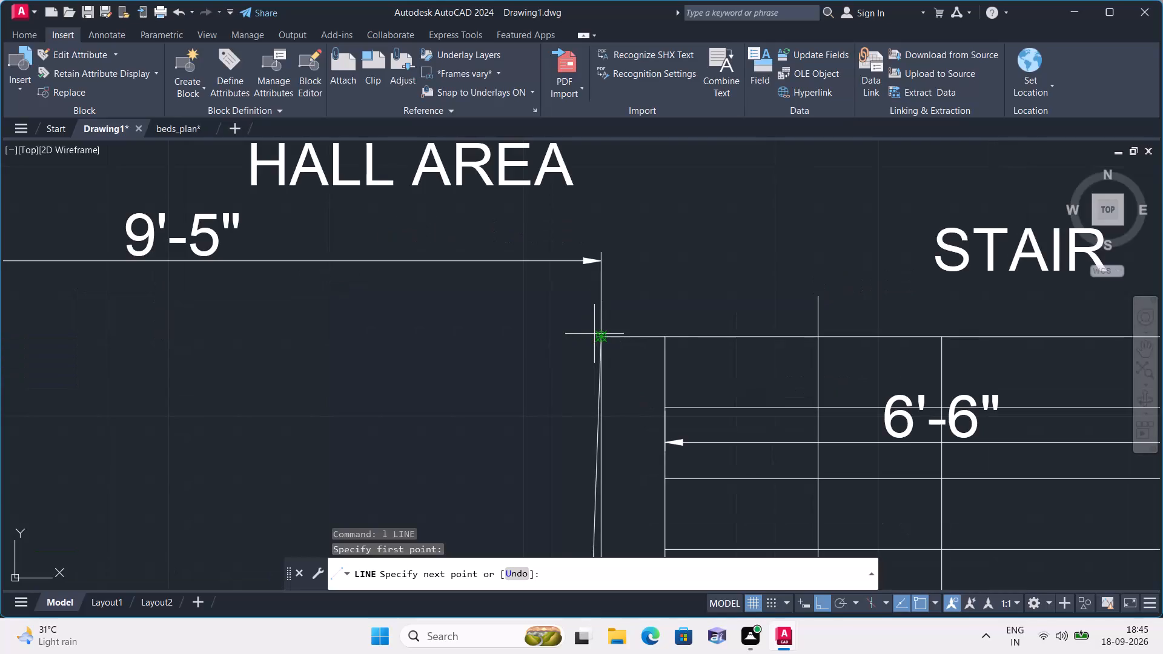
pyautogui.moveTo(594, 334); pyautogui.dragTo(598, 386, button='middle')
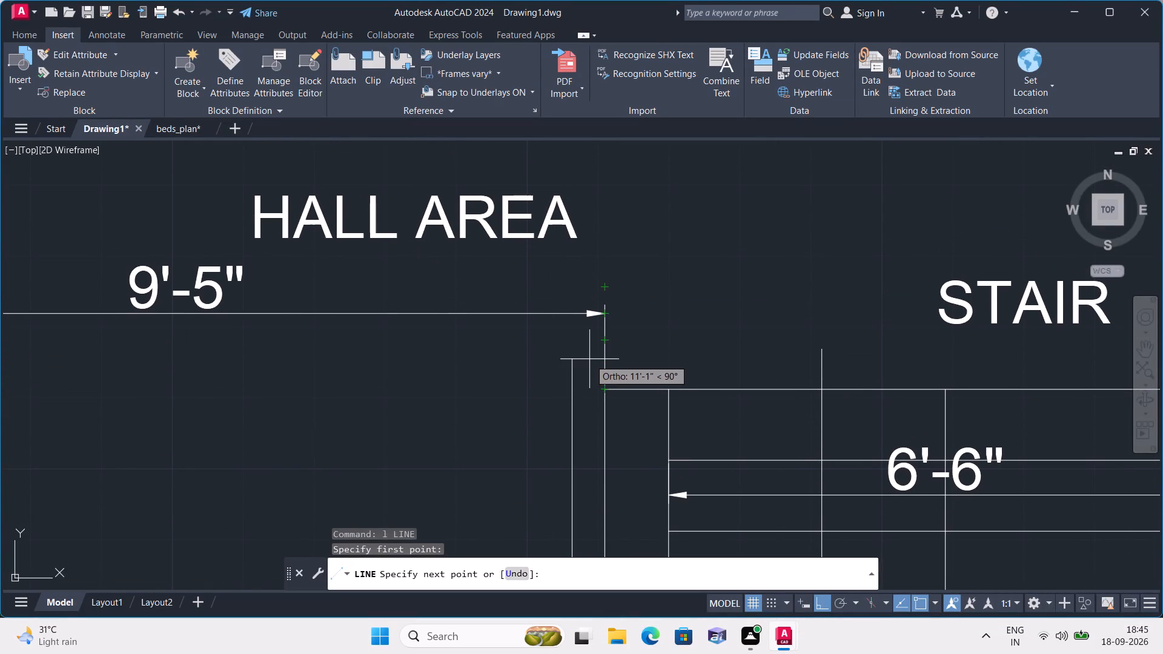
pyautogui.click(588, 373)
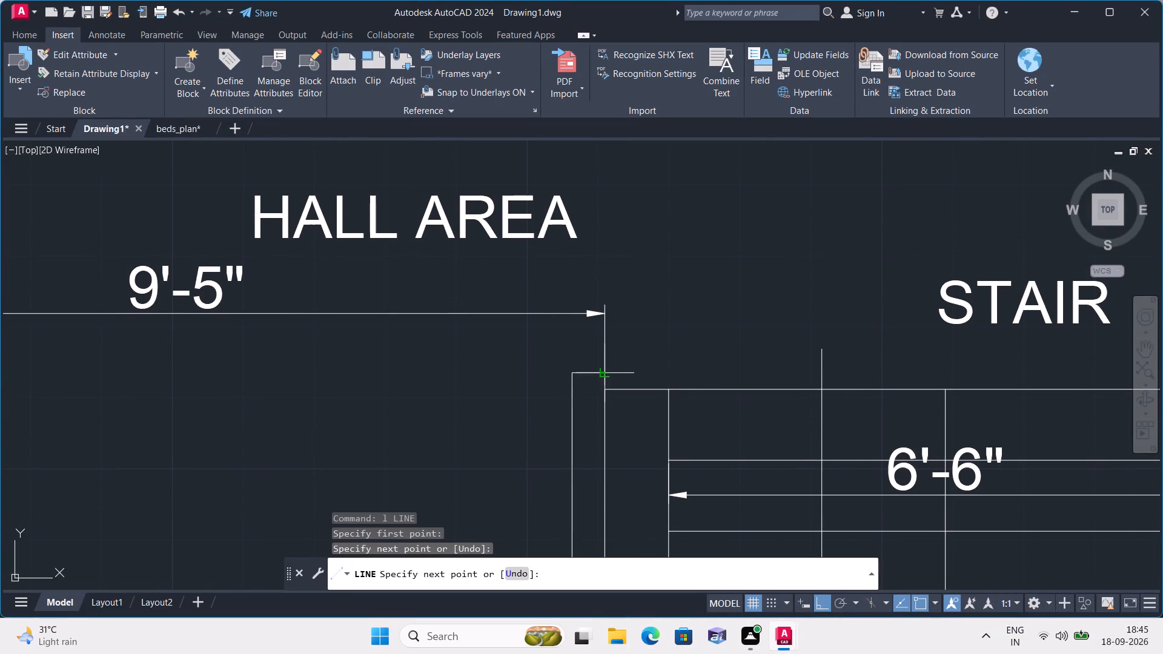
pyautogui.click(605, 377)
pyautogui.click(605, 387)
pyautogui.press('space')
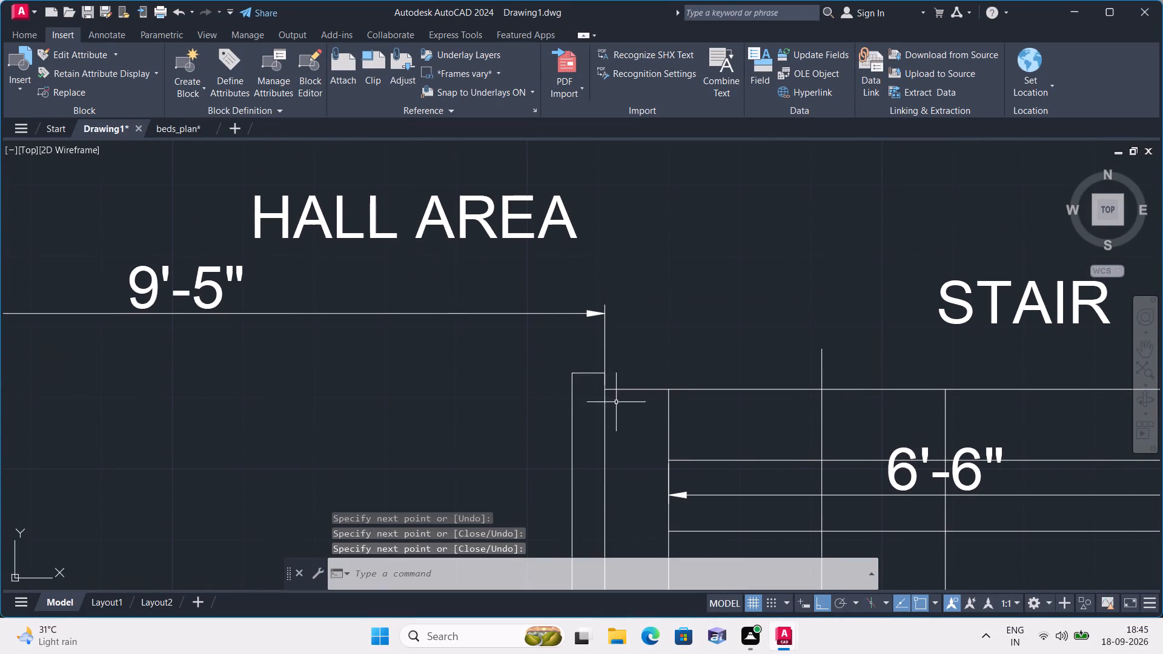
# Draw a guide line from the lower hall-side corner of the column at the toilet–bedroom wall across the hall to the stair wall's inner face.
pyautogui.scroll(-1, 618, 404)
pyautogui.moveTo(618, 404); pyautogui.dragTo(592, 287, button='middle')
pyautogui.press('space')
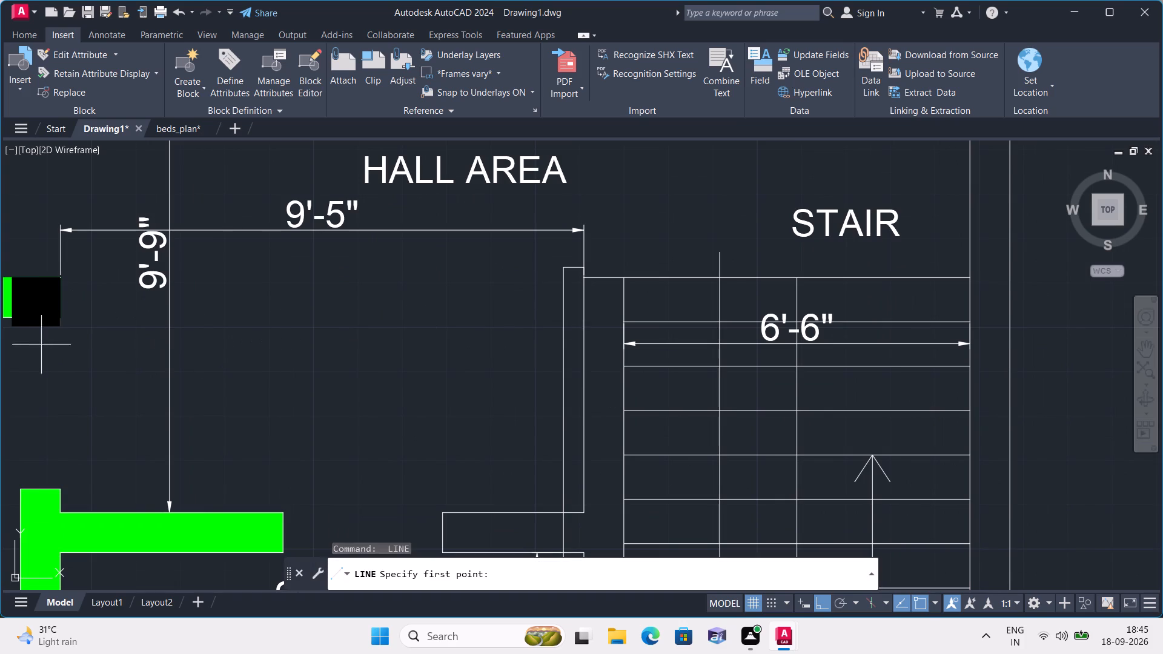
pyautogui.click(62, 326)
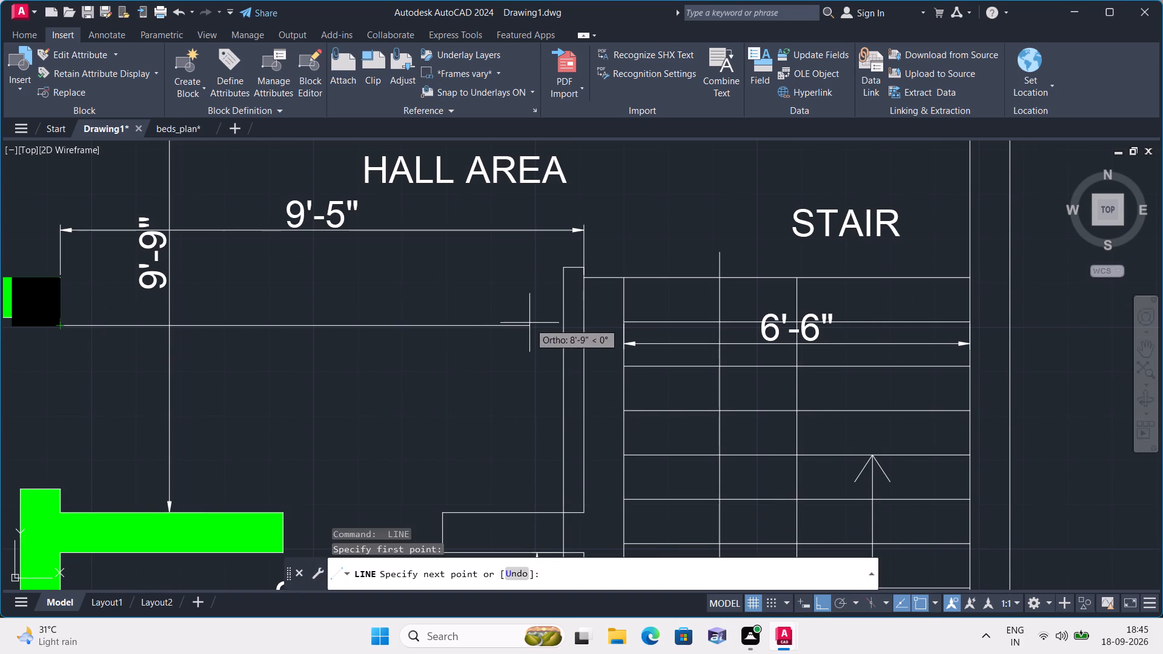
pyautogui.click(586, 318)
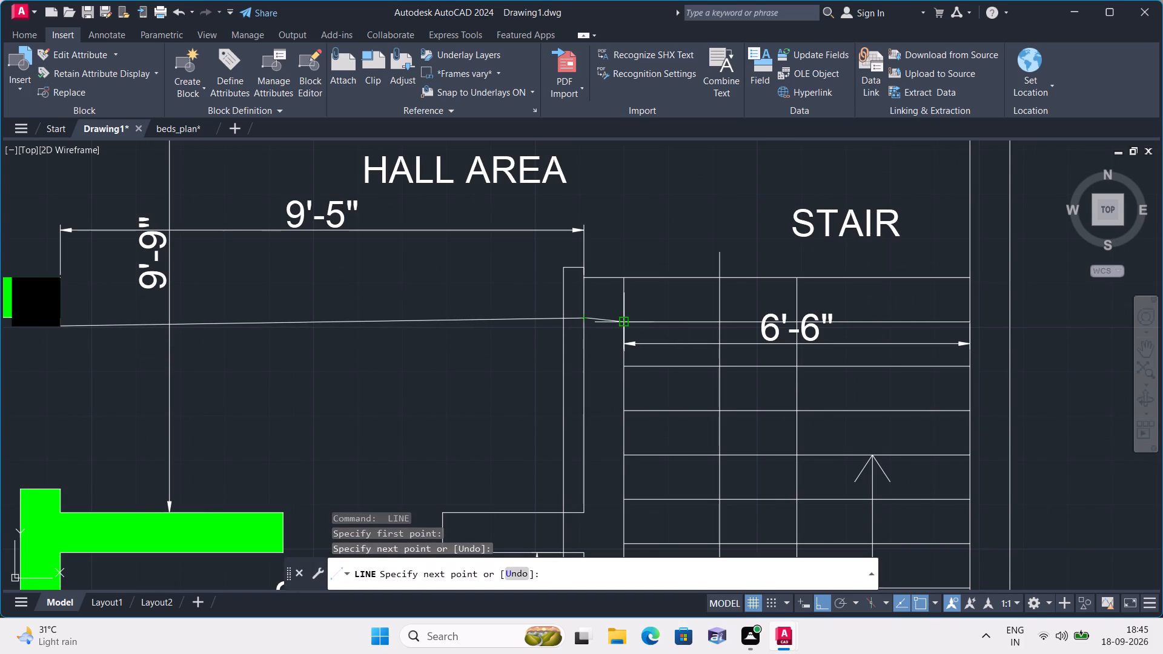
pyautogui.click(623, 315)
pyautogui.press('space')
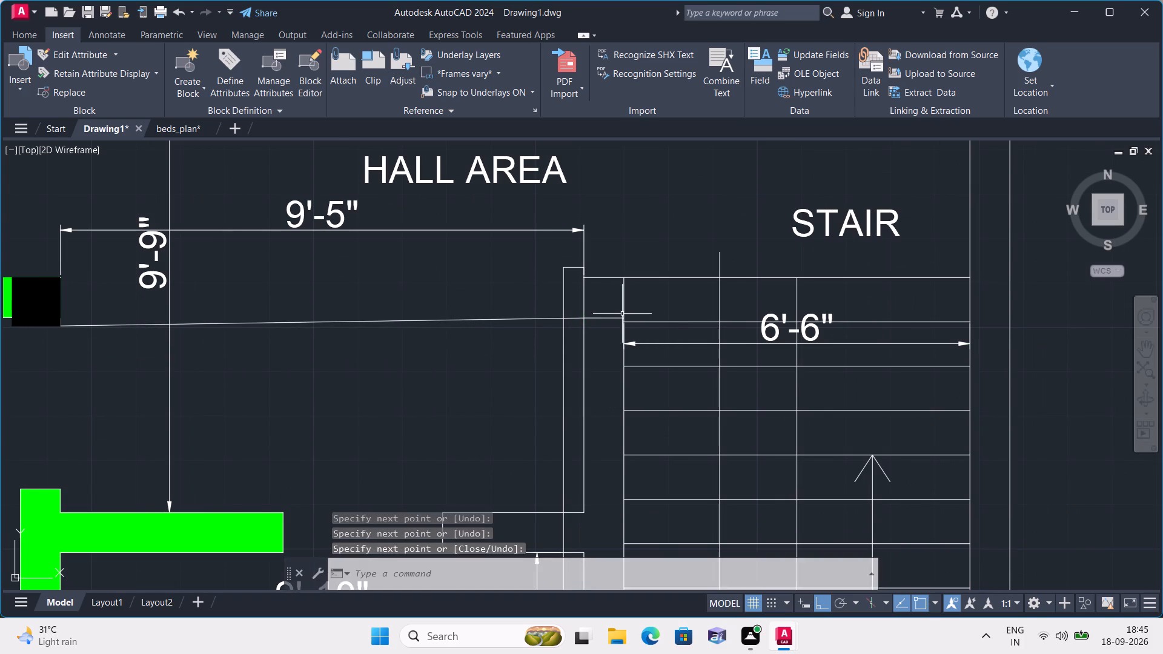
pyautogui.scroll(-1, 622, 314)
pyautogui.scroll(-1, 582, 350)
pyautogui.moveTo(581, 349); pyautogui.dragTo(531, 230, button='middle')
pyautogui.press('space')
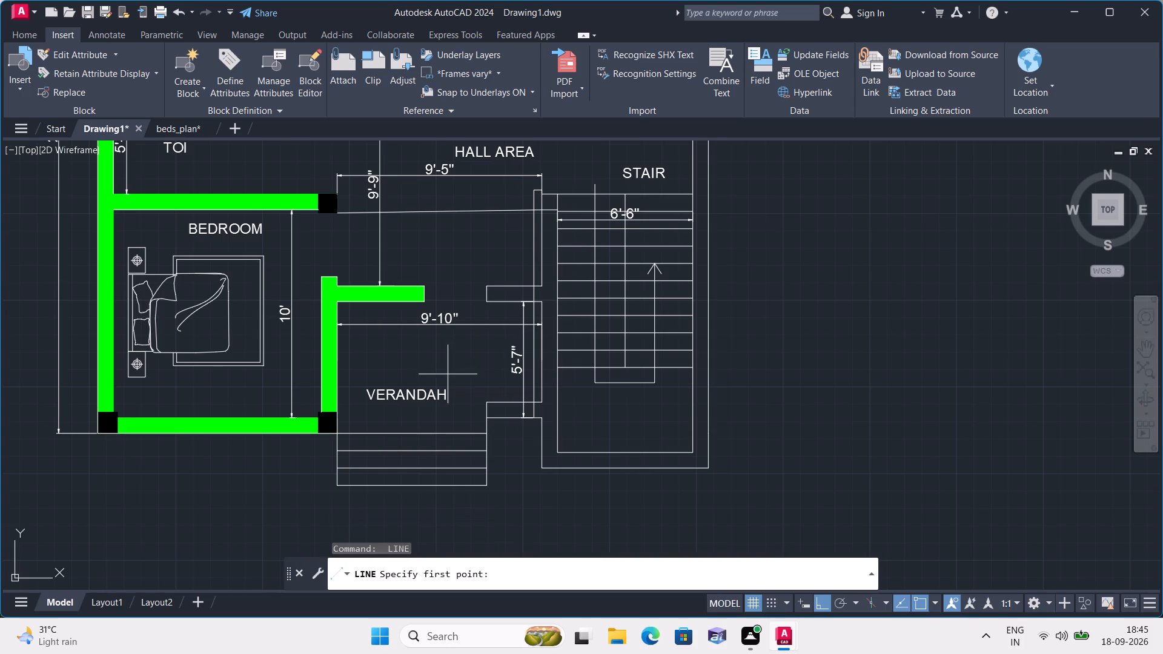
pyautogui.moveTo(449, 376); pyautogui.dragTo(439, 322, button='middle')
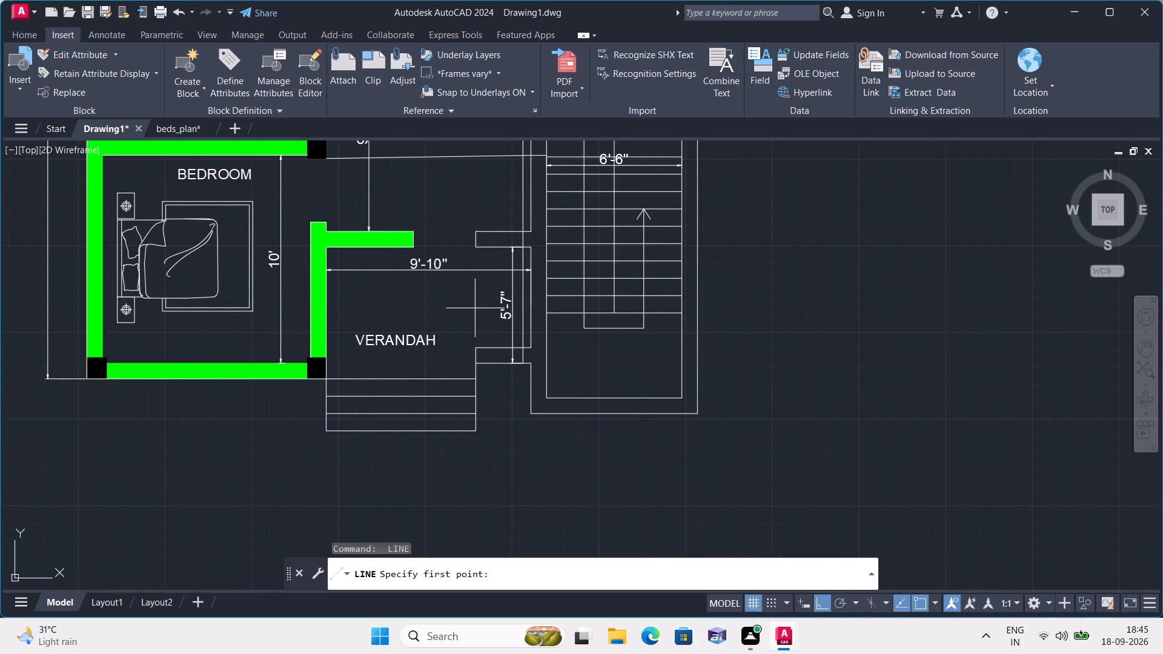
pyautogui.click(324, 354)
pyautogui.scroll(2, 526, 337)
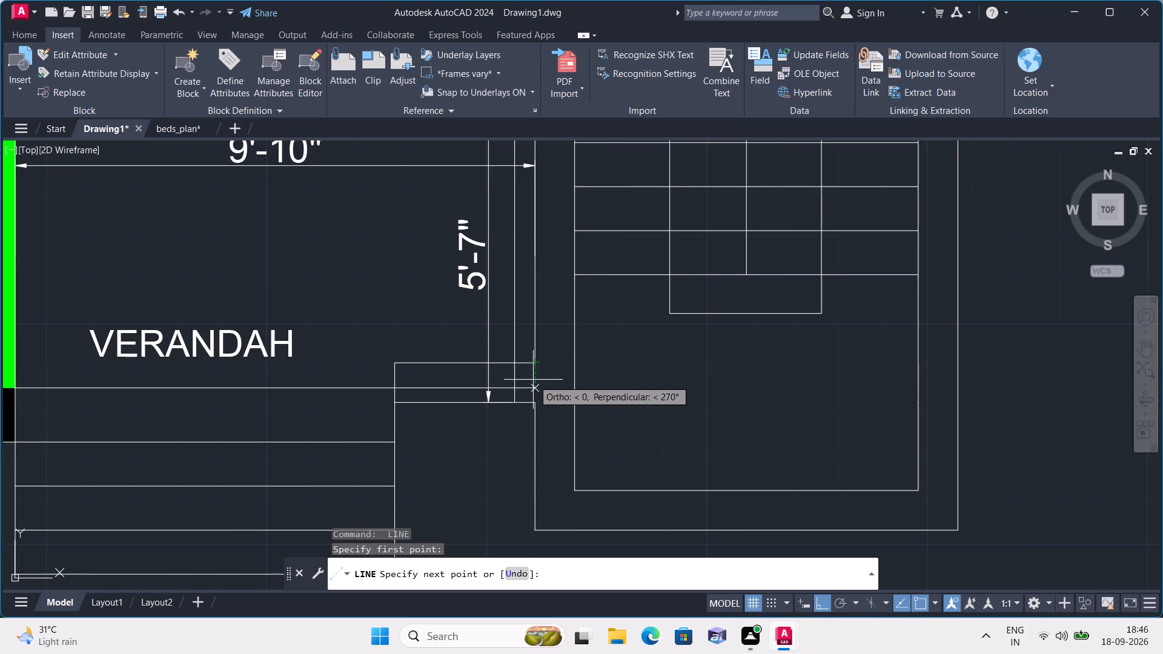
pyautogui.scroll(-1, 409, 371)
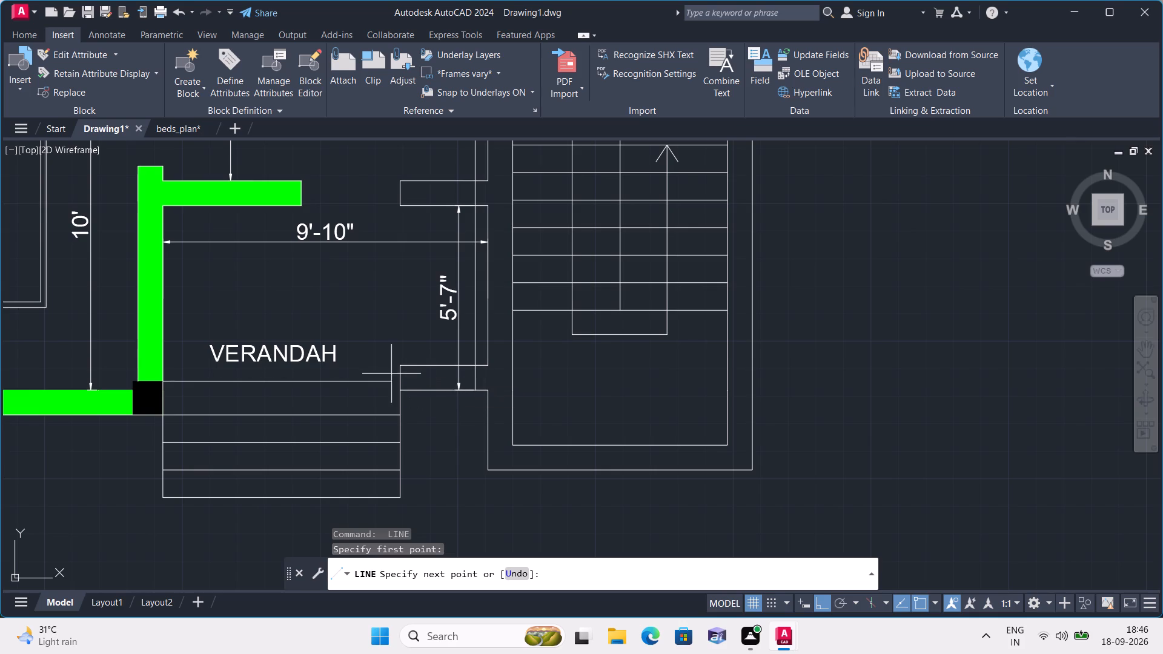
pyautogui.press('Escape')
# Draw a horizontal line from the top corner of the verandah steps across to the stair wall's outer face.
pyautogui.scroll(1, 379, 391)
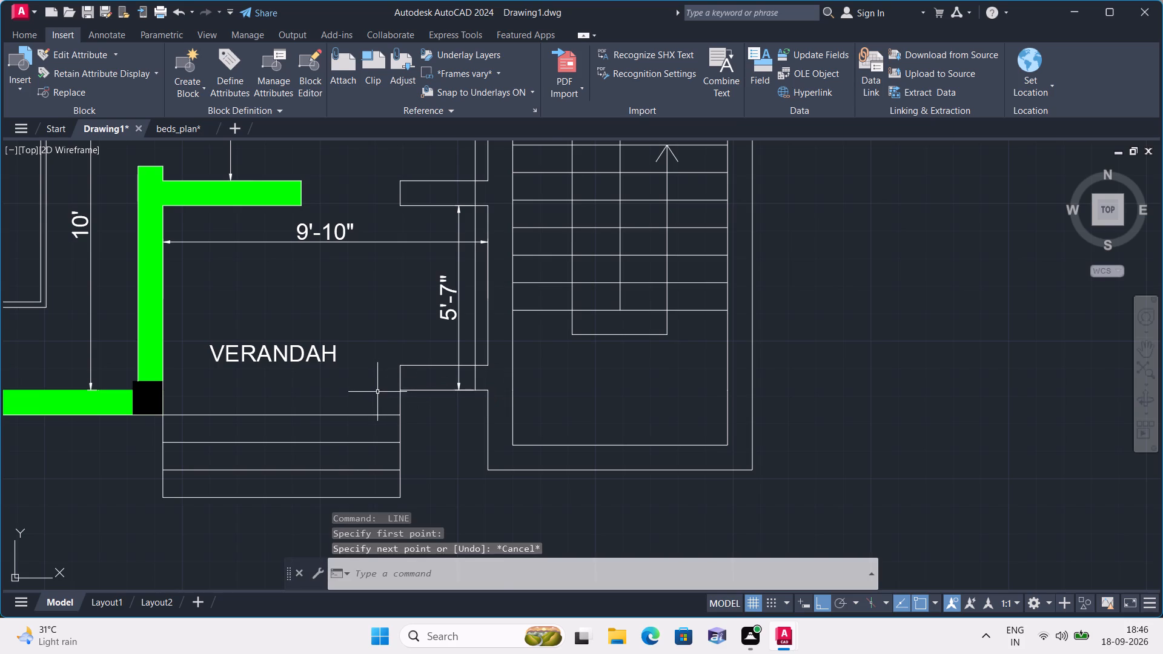
pyautogui.scroll(-1, 477, 384)
pyautogui.moveTo(471, 378); pyautogui.dragTo(460, 300, button='middle')
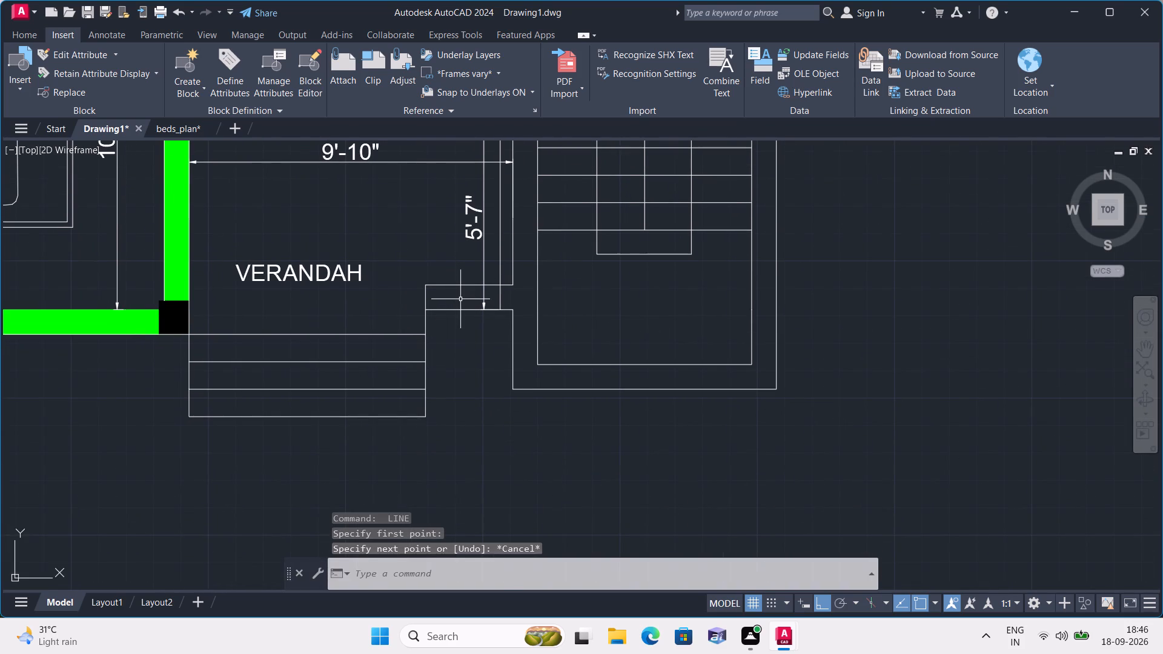
pyautogui.write('l')
pyautogui.press('space')
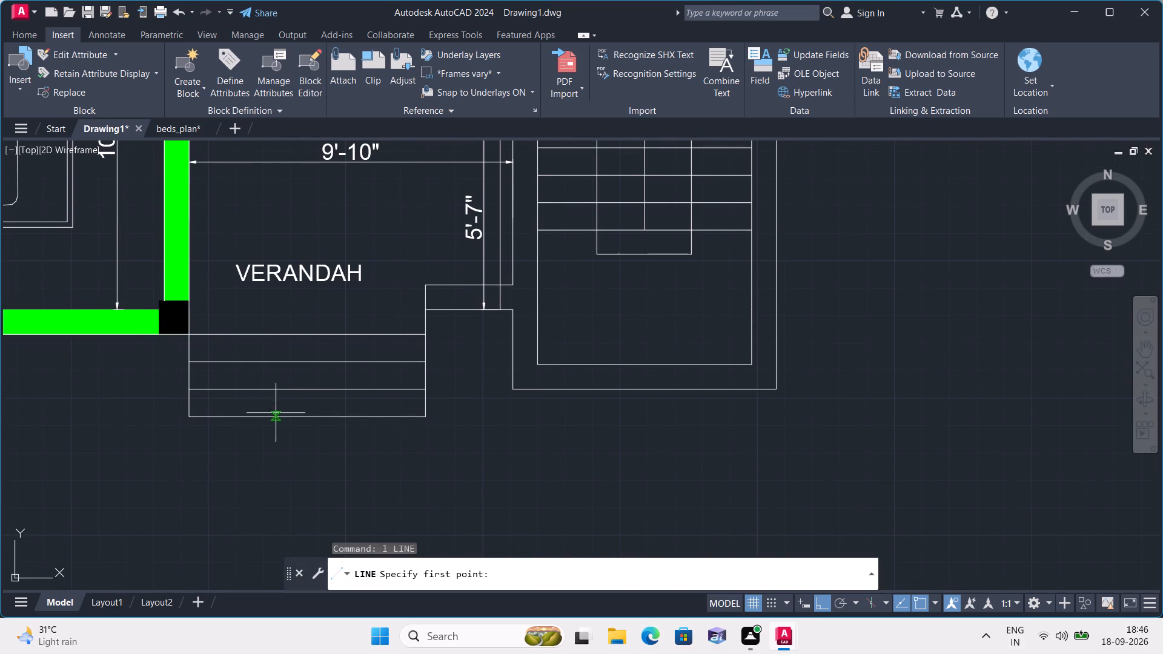
pyautogui.click(428, 337)
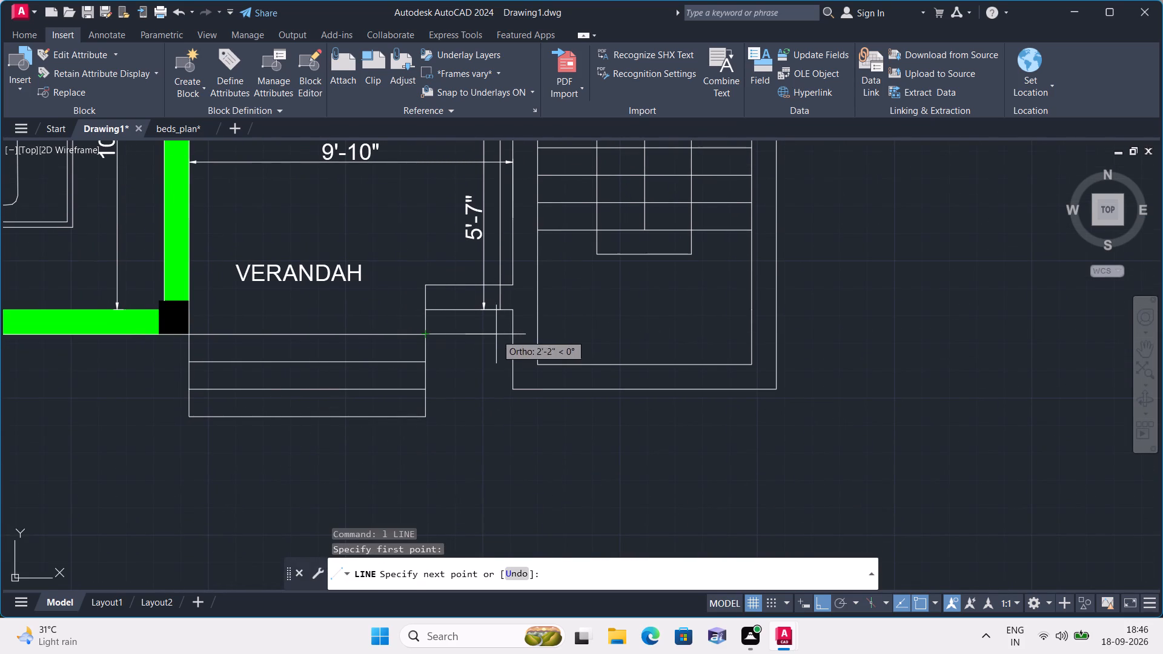
pyautogui.click(516, 335)
pyautogui.press('space')
# Delete the old upper edge and short end line of the wall beside the verandah steps.
pyautogui.click(465, 283)
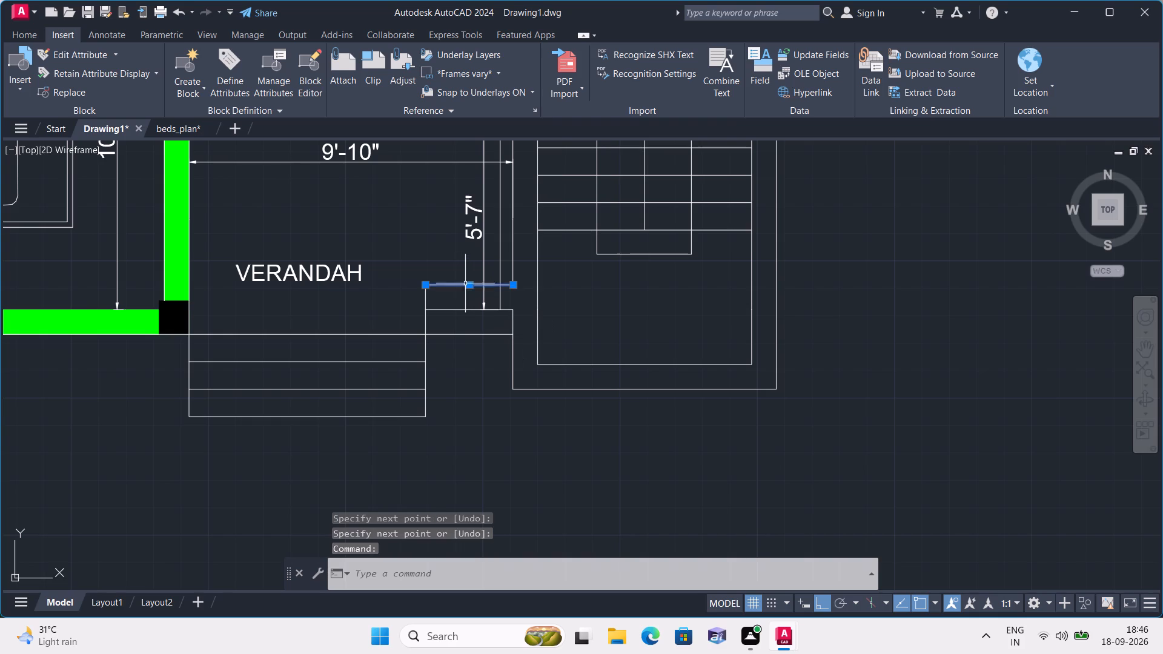
pyautogui.click(423, 300)
pyautogui.press('Delete')
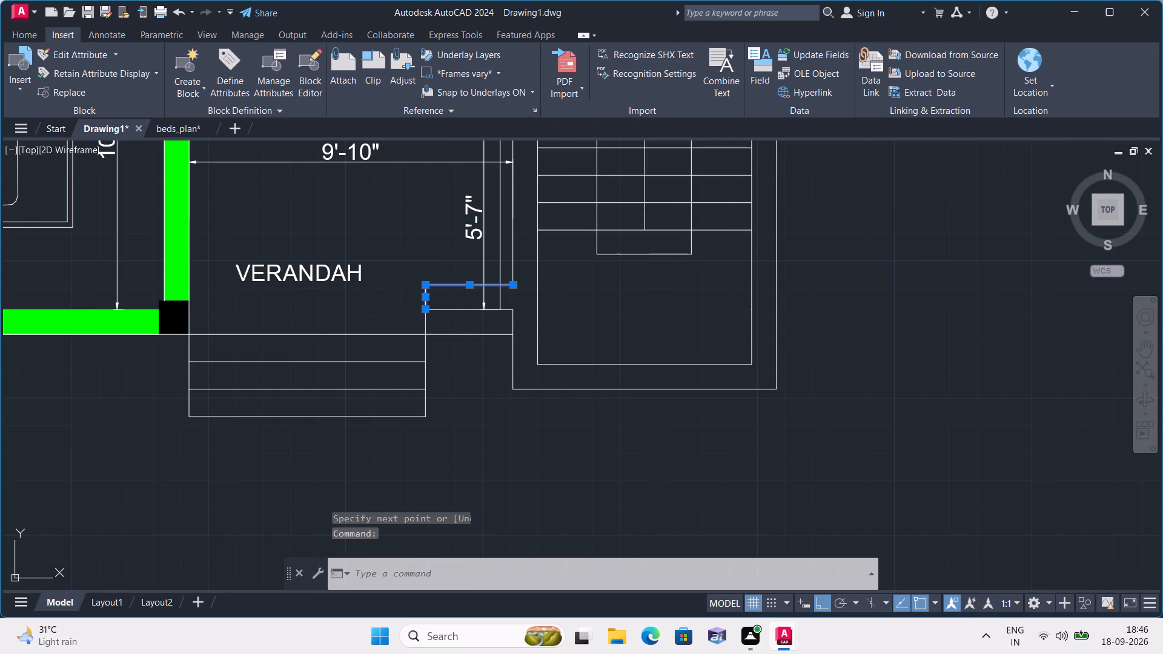
# Draw a line closing the gap in the stair wall's verandah-side face down to the short wall's upper edge.
pyautogui.moveTo(424, 276); pyautogui.dragTo(405, 249, button='middle')
pyautogui.scroll(-1, 421, 275)
pyautogui.scroll(1, 431, 271)
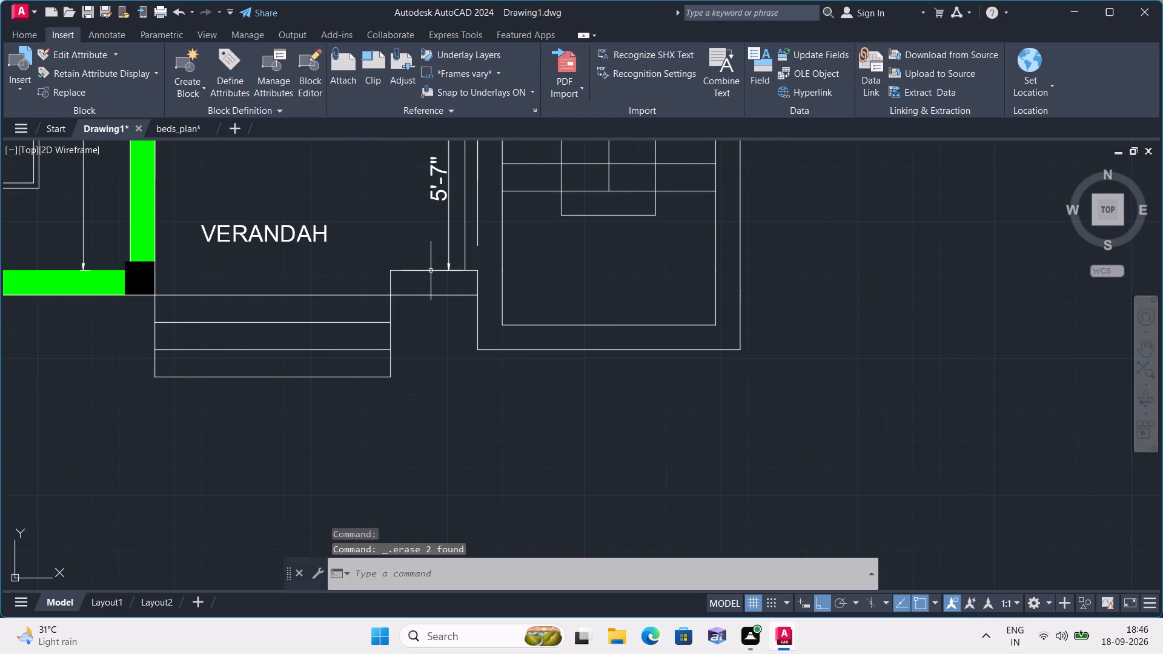
pyautogui.write('l')
pyautogui.press('space')
pyautogui.click(481, 243)
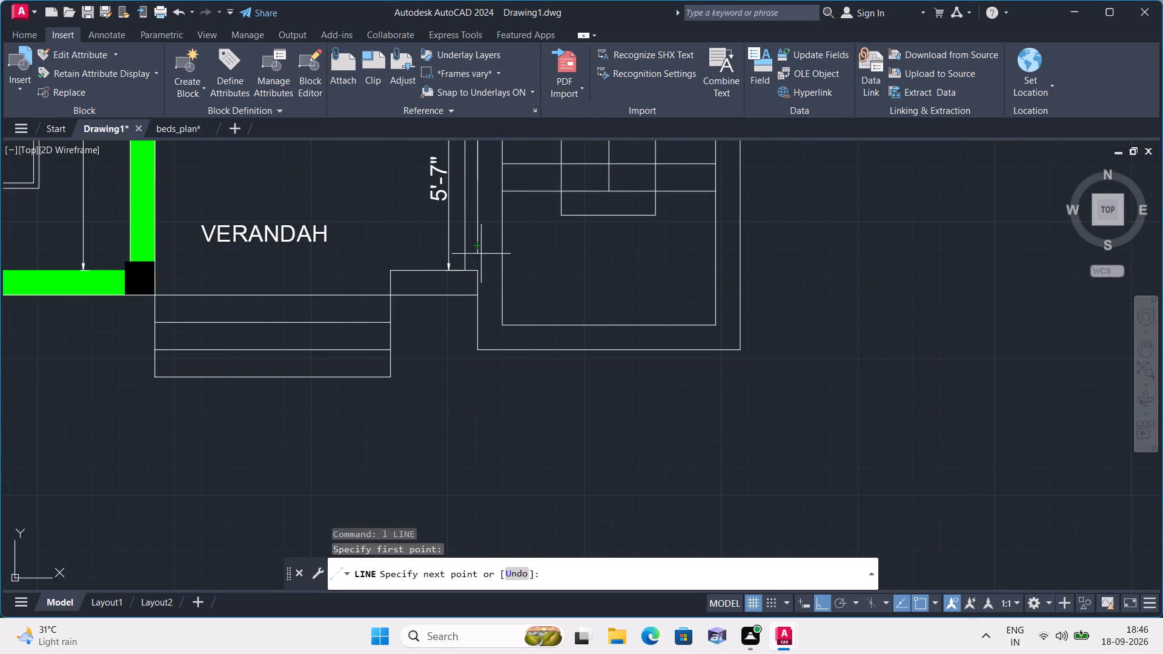
pyautogui.click(480, 270)
pyautogui.press('space')
# Trim the stair-wall line between the upper and lower edges of the short wall beside the verandah steps.
pyautogui.write('trim')
pyautogui.press('space')
pyautogui.click(483, 280)
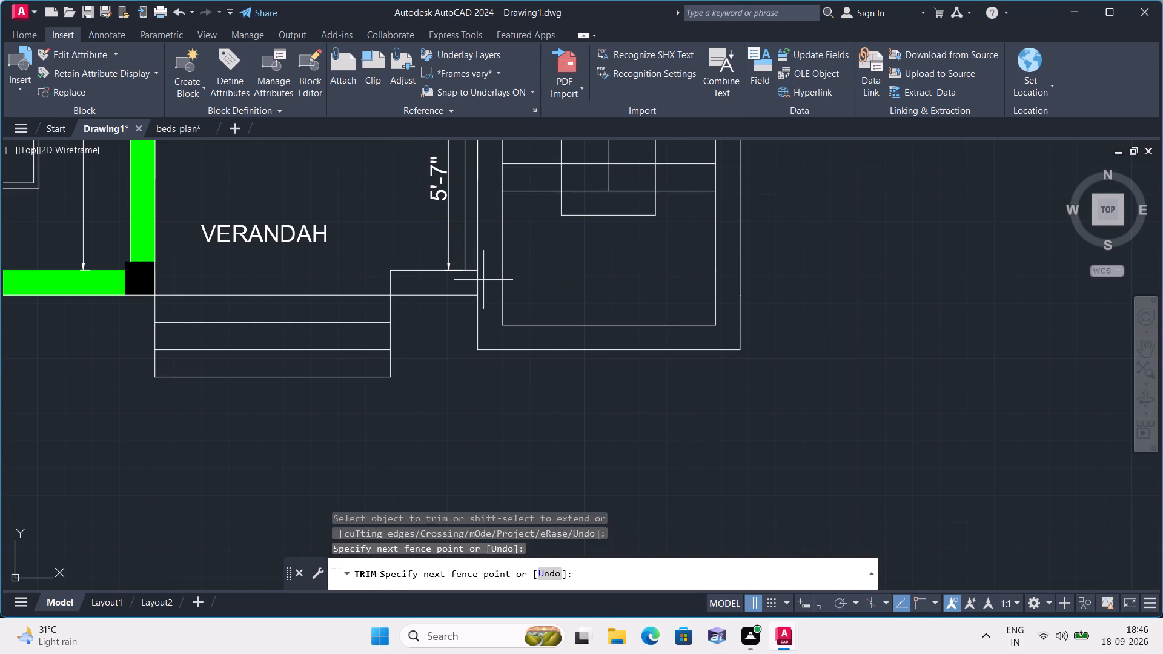
pyautogui.click(474, 283)
pyautogui.press('space')
# Draw a vertical line continuing the column guide beside the stair wall down to the short wall's lower edge.
pyautogui.scroll(-1, 442, 291)
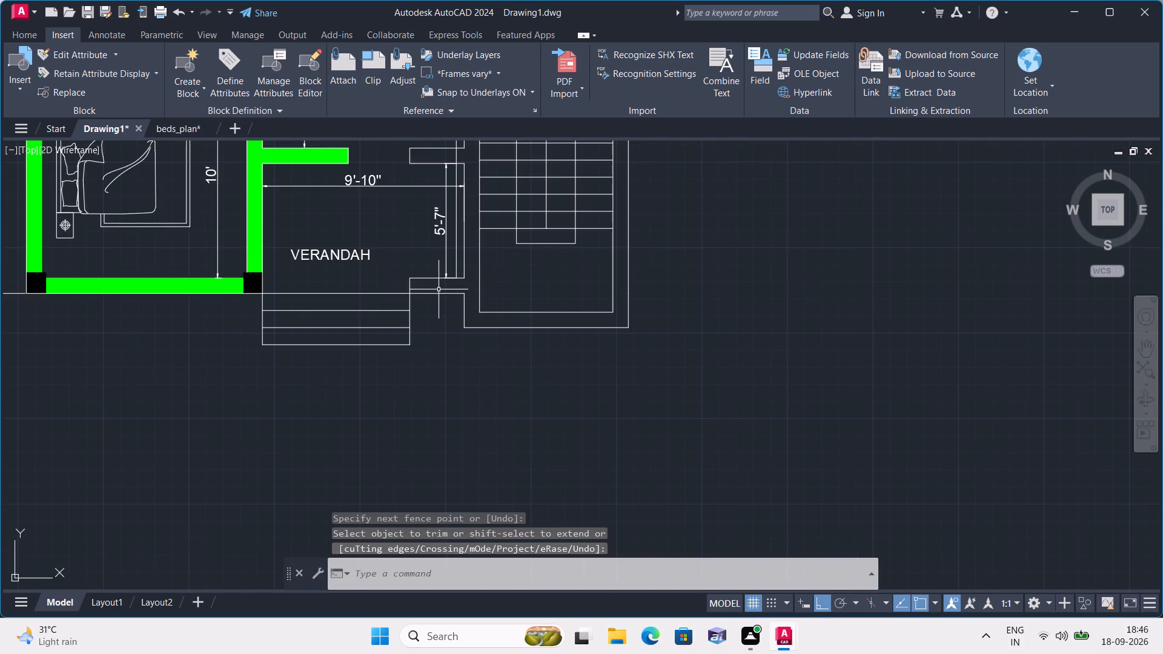
pyautogui.scroll(1, 437, 289)
pyautogui.write('l')
pyautogui.press('space')
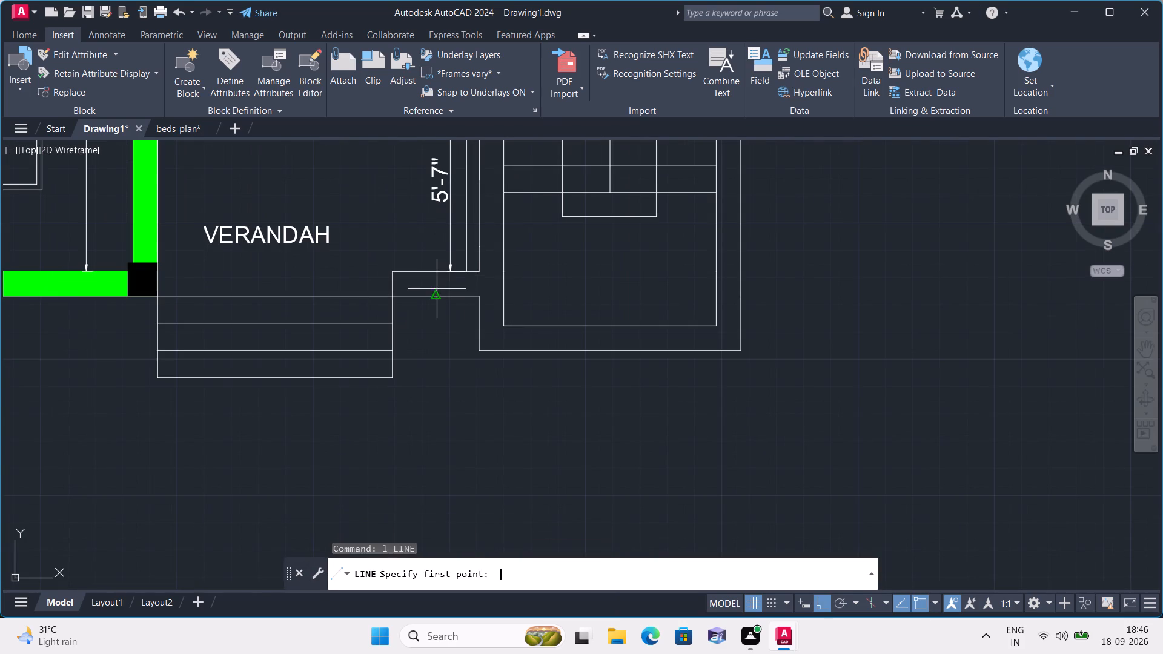
pyautogui.scroll(1, 472, 270)
pyautogui.click(460, 272)
pyautogui.click(462, 309)
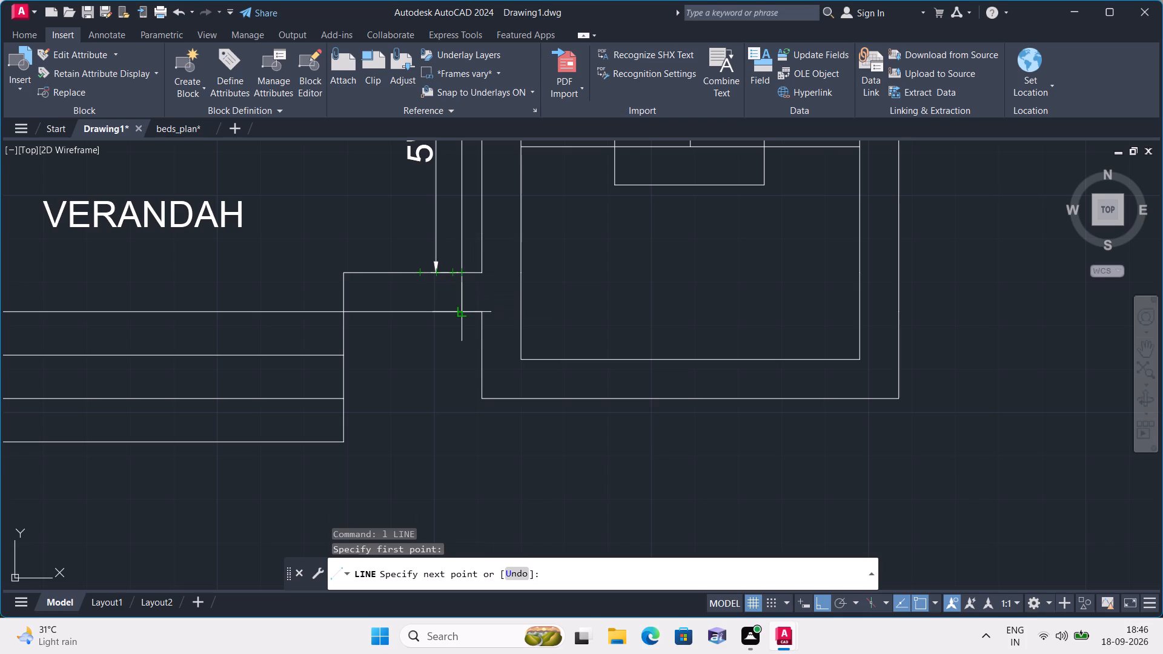
pyautogui.press('space')
# Draw a horizontal line from the bedroom–verandah column's upper corner across to the stair wall's inner face.
pyautogui.scroll(-1, 419, 311)
pyautogui.press('space')
pyautogui.click(141, 281)
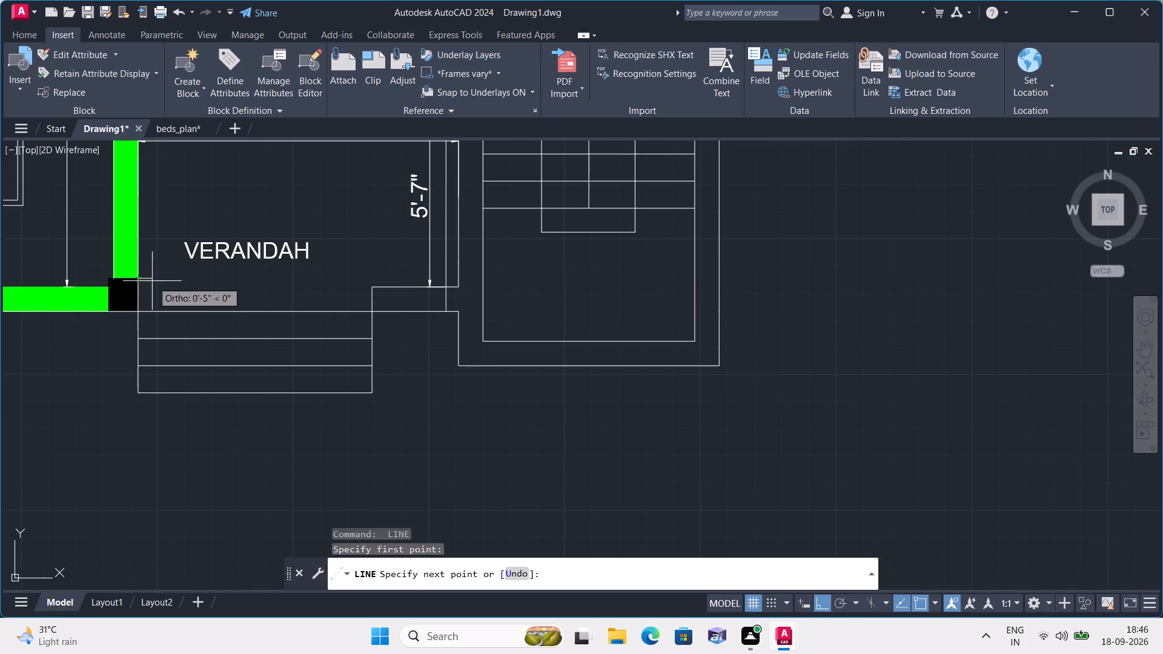
pyautogui.click(484, 279)
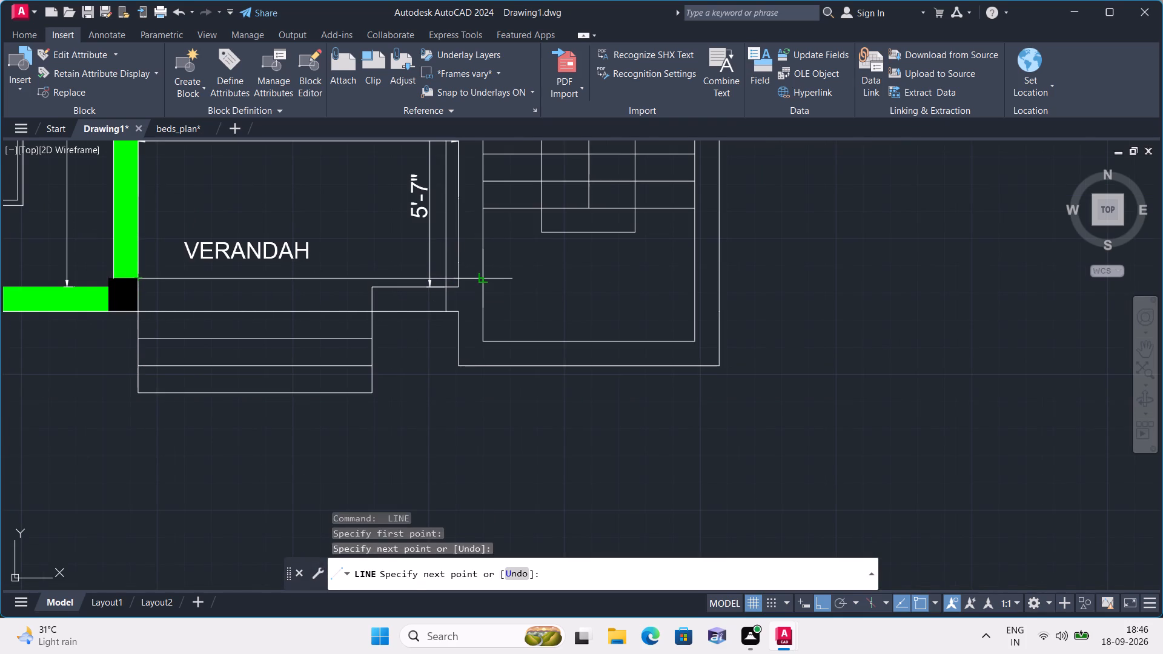
pyautogui.press('space')
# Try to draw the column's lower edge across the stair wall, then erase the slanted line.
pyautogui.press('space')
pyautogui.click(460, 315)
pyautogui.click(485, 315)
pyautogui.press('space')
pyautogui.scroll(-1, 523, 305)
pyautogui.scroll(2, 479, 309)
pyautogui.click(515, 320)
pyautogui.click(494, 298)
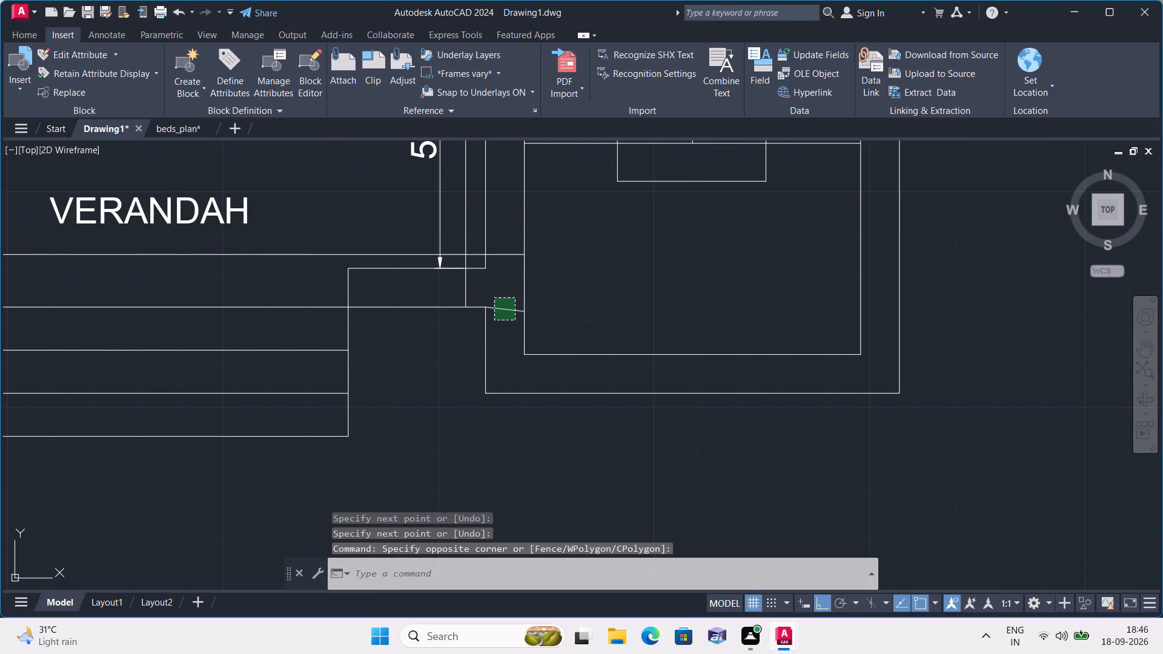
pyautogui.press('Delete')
# Draw a horizontal line from the short wall's lower corner across the stair wall to its inner face.
pyautogui.write('l')
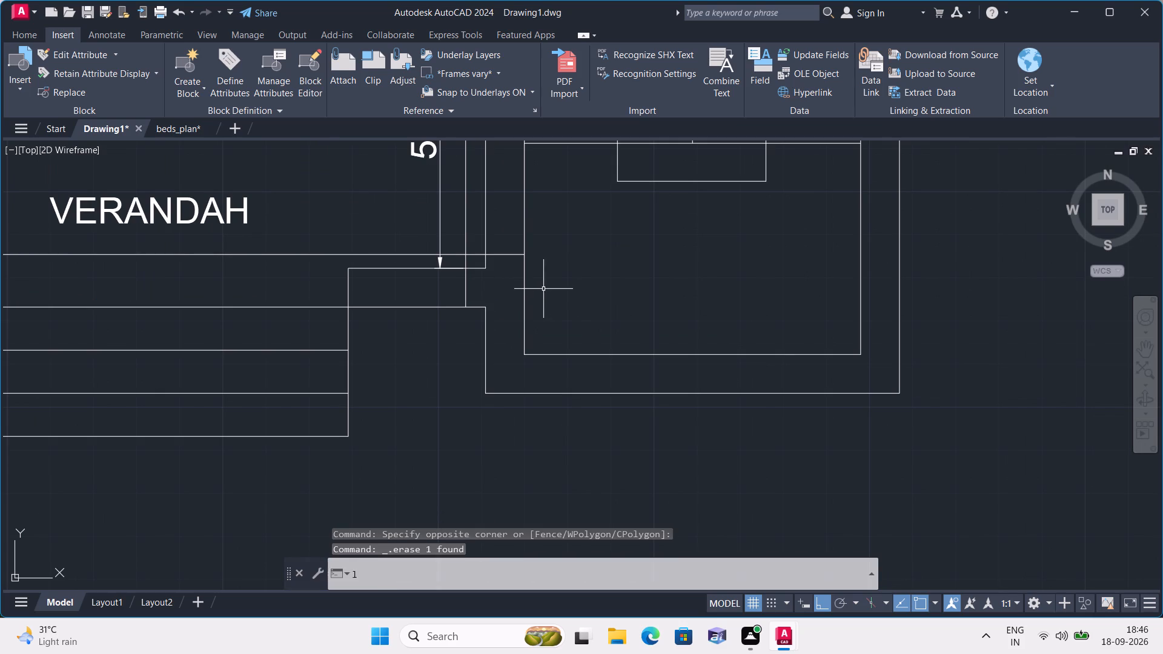
pyautogui.press('space')
pyautogui.click(488, 310)
pyautogui.click(523, 307)
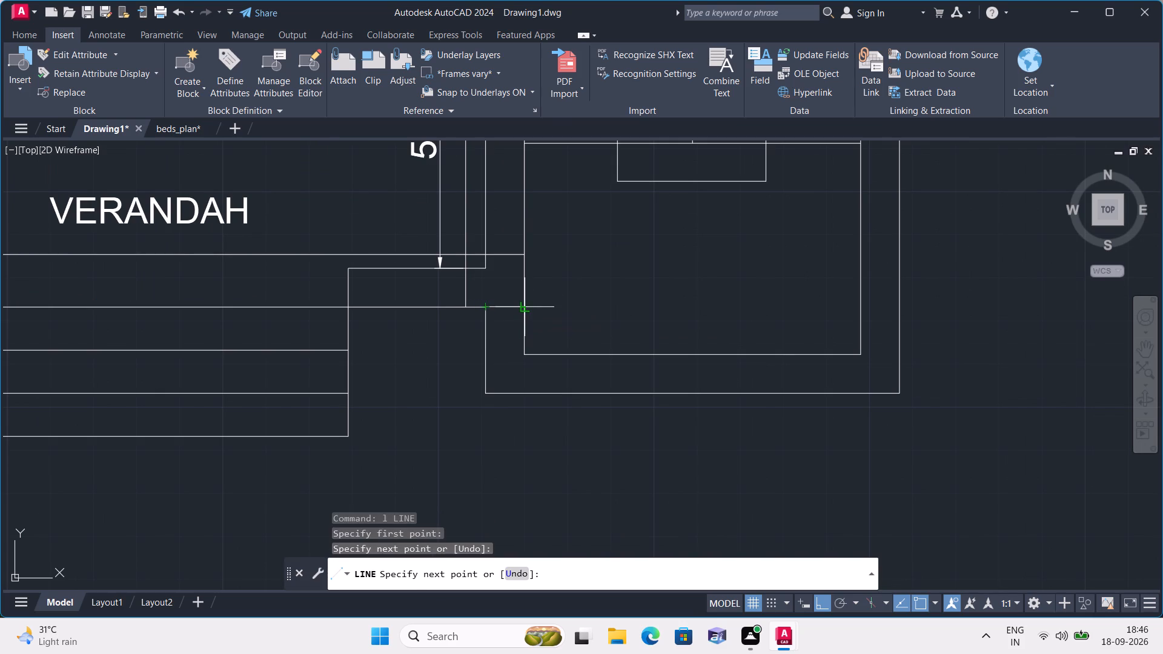
pyautogui.press('space')
# Hatch the column where the verandah's front wall meets the stair wall in solid black (0,0,0).
pyautogui.scroll(-1, 549, 300)
pyautogui.moveTo(586, 289); pyautogui.dragTo(591, 331, button='middle')
pyautogui.scroll(-1, 586, 289)
pyautogui.press('h')
pyautogui.press('space')
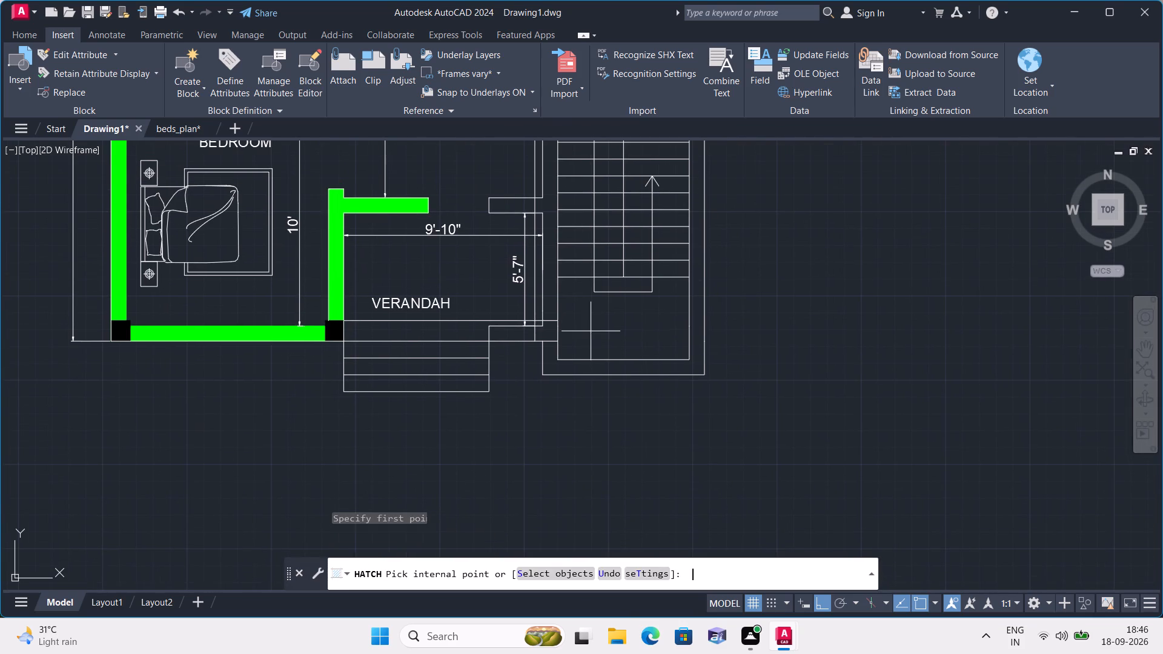
pyautogui.click(409, 68)
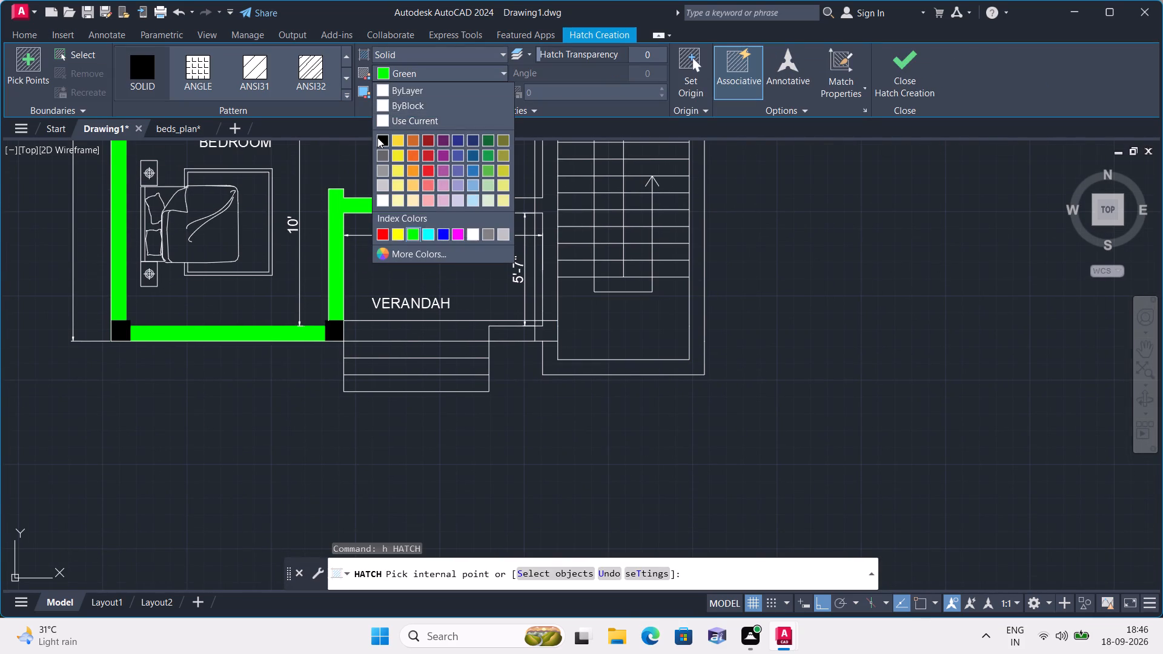
pyautogui.click(377, 137)
pyautogui.scroll(2, 520, 337)
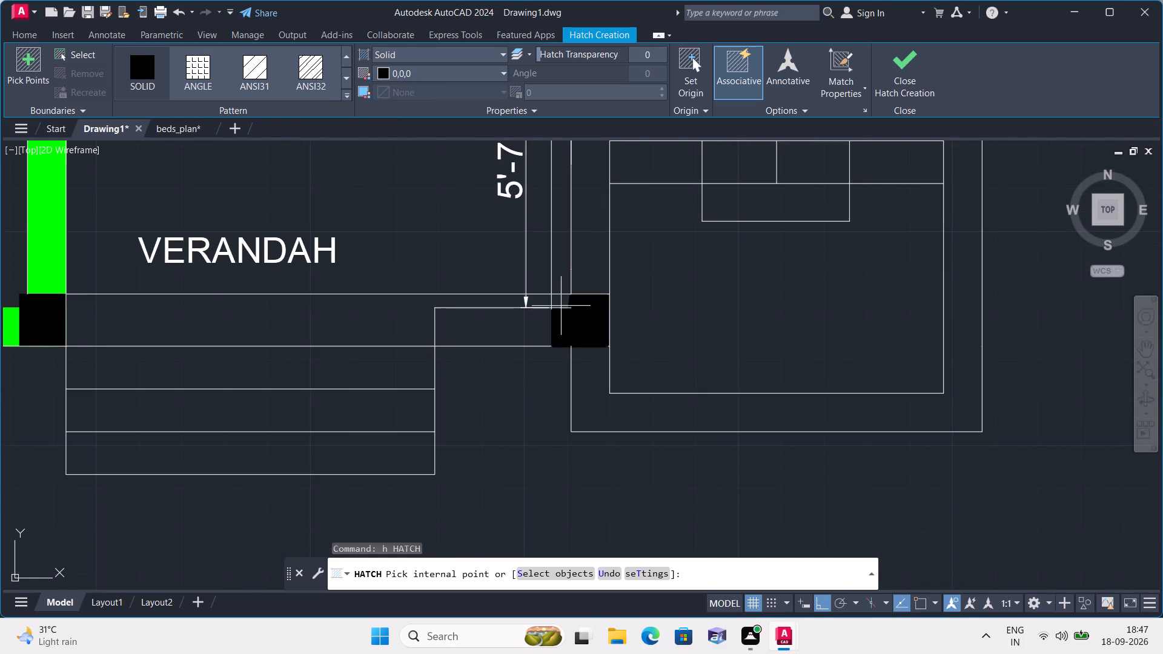
pyautogui.click(560, 297)
pyautogui.click(582, 321)
pyautogui.scroll(-1, 582, 321)
# Hatch both parts of the hall-side column at the upper end of the stair wall in solid black.
pyautogui.moveTo(582, 319); pyautogui.dragTo(584, 328, button='middle')
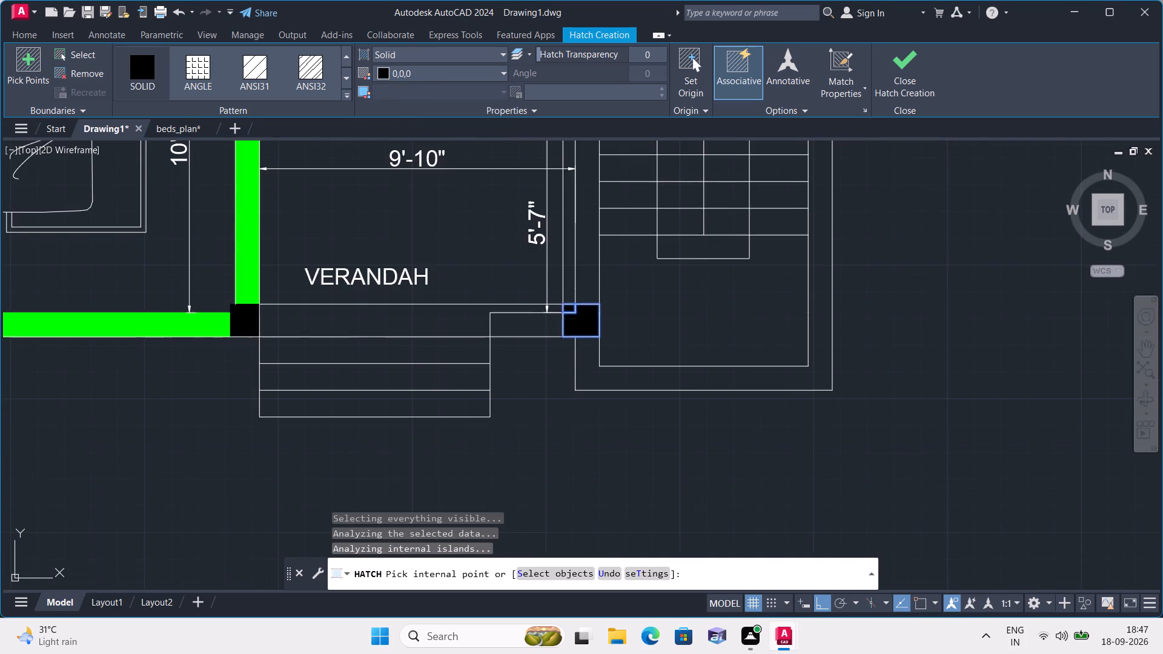
pyautogui.moveTo(584, 328); pyautogui.dragTo(572, 449, button='middle')
pyautogui.moveTo(579, 250); pyautogui.dragTo(571, 361, button='middle')
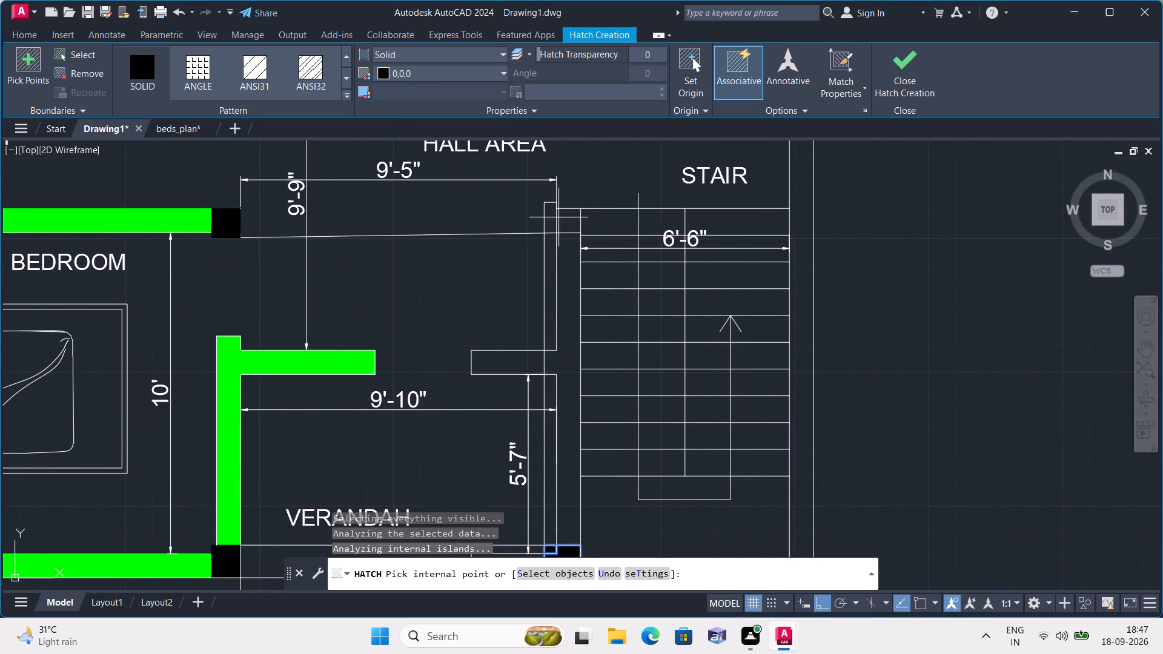
pyautogui.scroll(1, 562, 211)
pyautogui.click(545, 212)
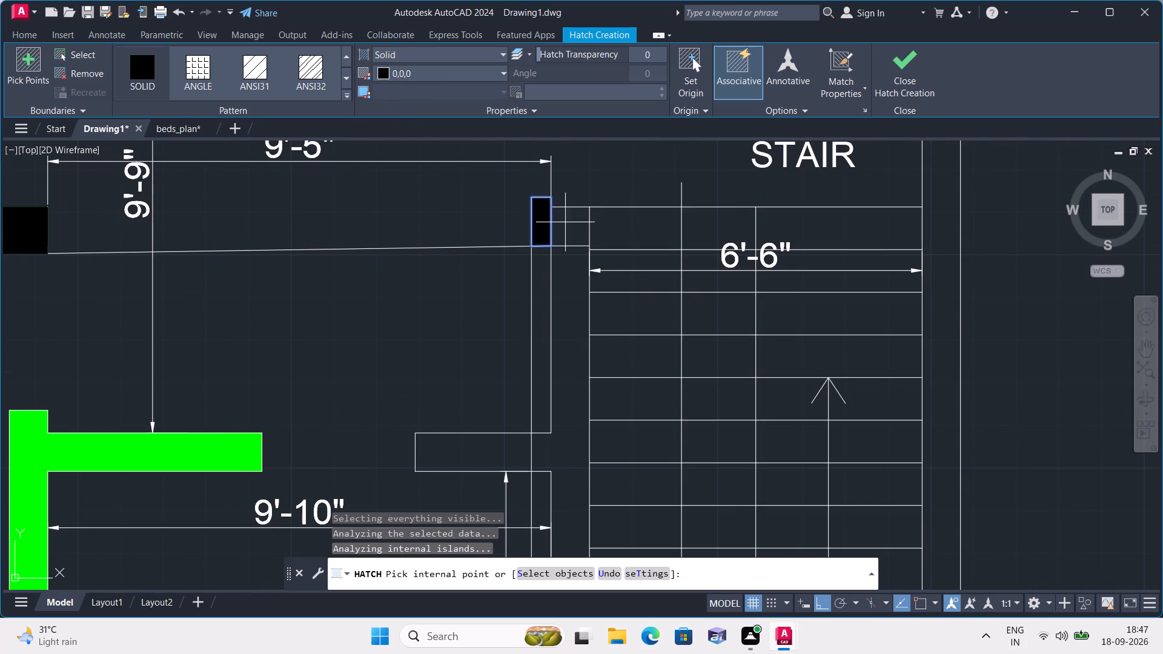
pyautogui.click(568, 225)
pyautogui.scroll(-1, 568, 225)
pyautogui.press('Escape')
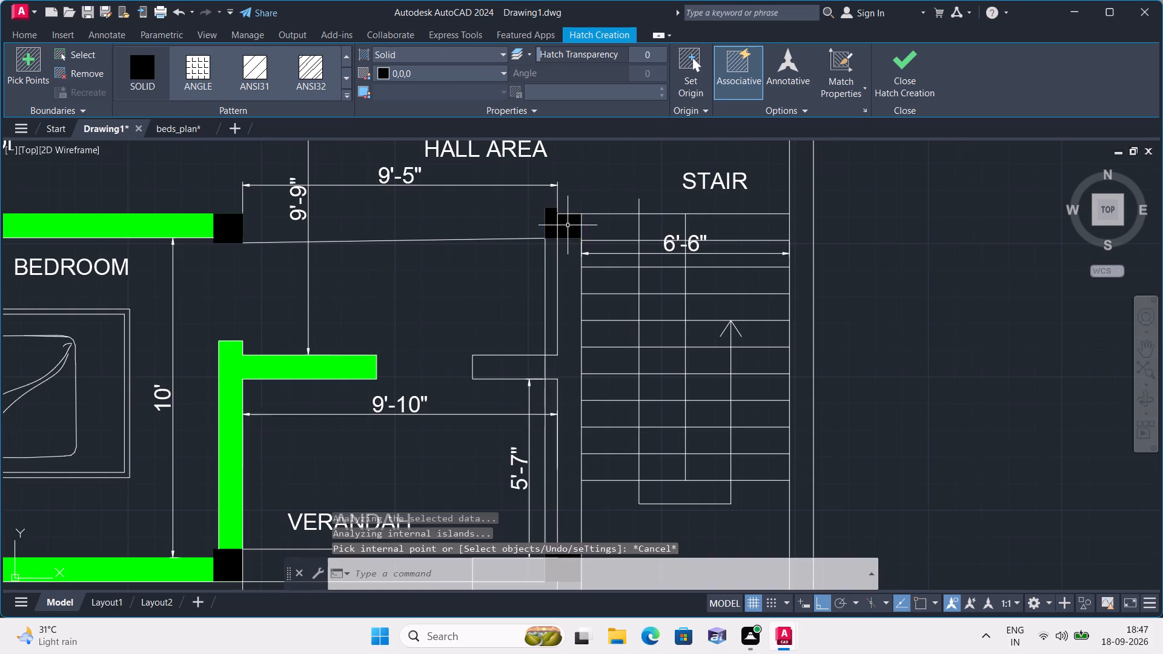
# Hatch the short wall between hall and verandah and the stair wall between its two columns in solid green.
pyautogui.moveTo(568, 234); pyautogui.dragTo(542, 185, button='middle')
pyautogui.scroll(-1, 542, 185)
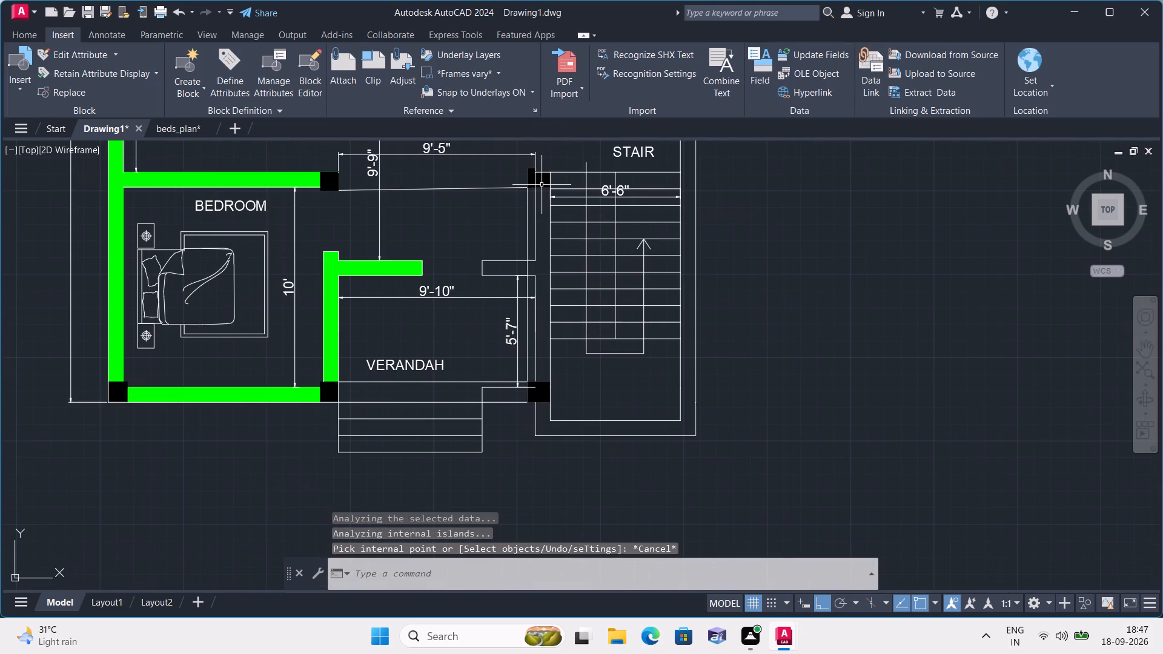
pyautogui.write('h')
pyautogui.press('space')
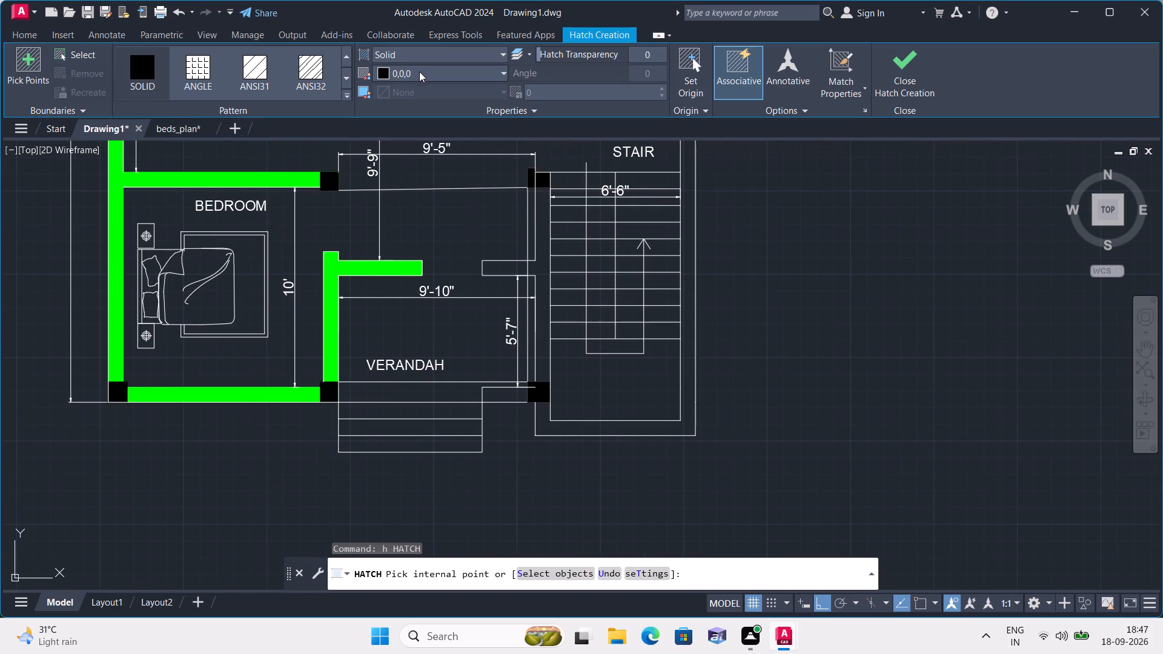
pyautogui.click(419, 71)
pyautogui.click(410, 231)
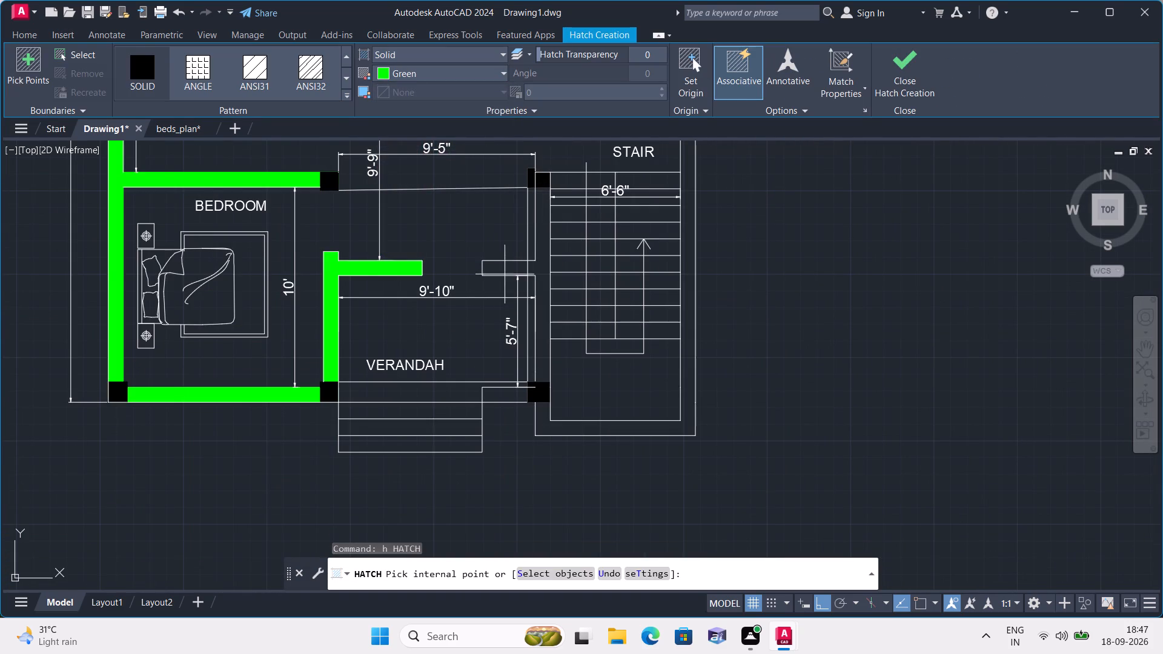
pyautogui.click(506, 271)
pyautogui.click(543, 256)
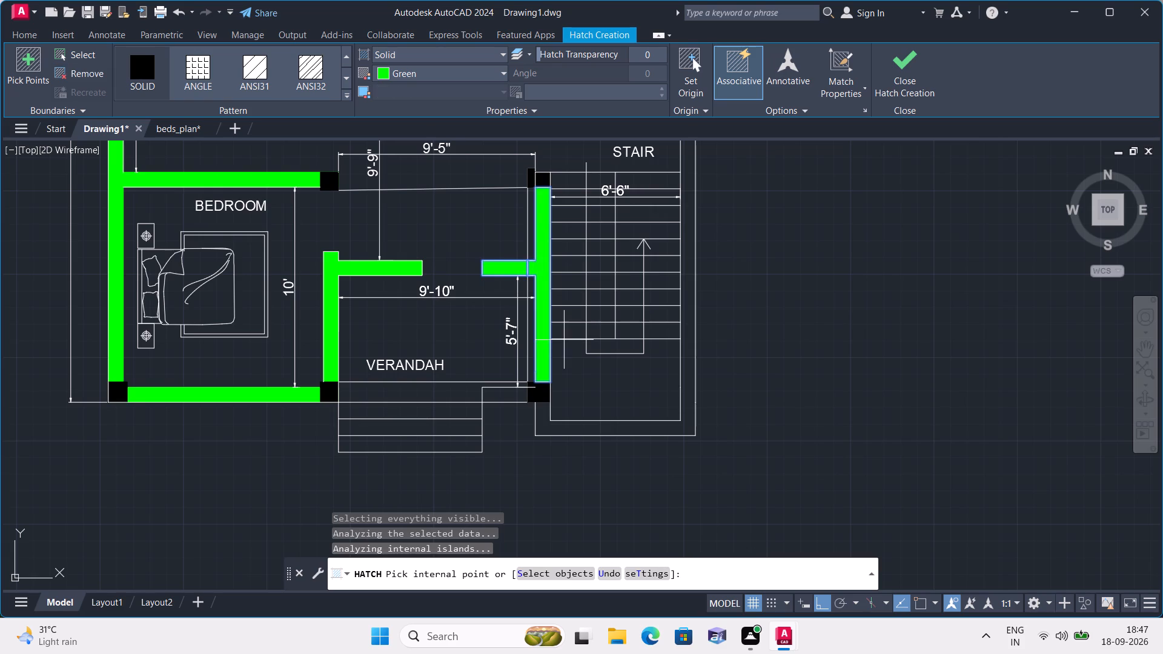
pyautogui.press('Escape')
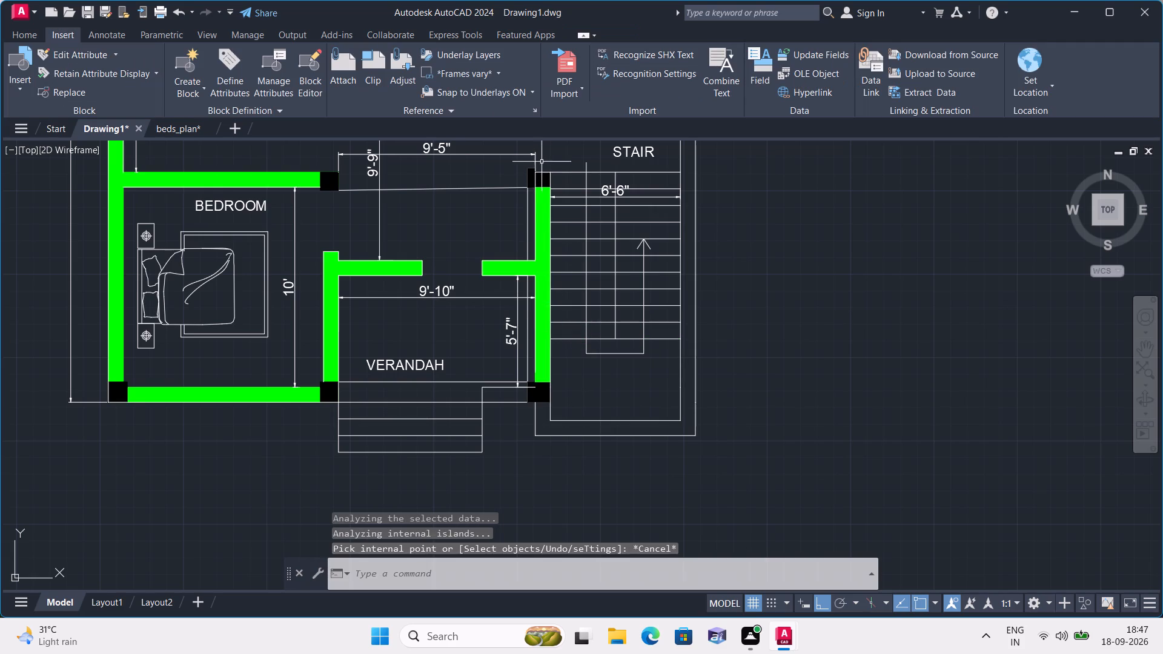
pyautogui.scroll(-1, 599, 368)
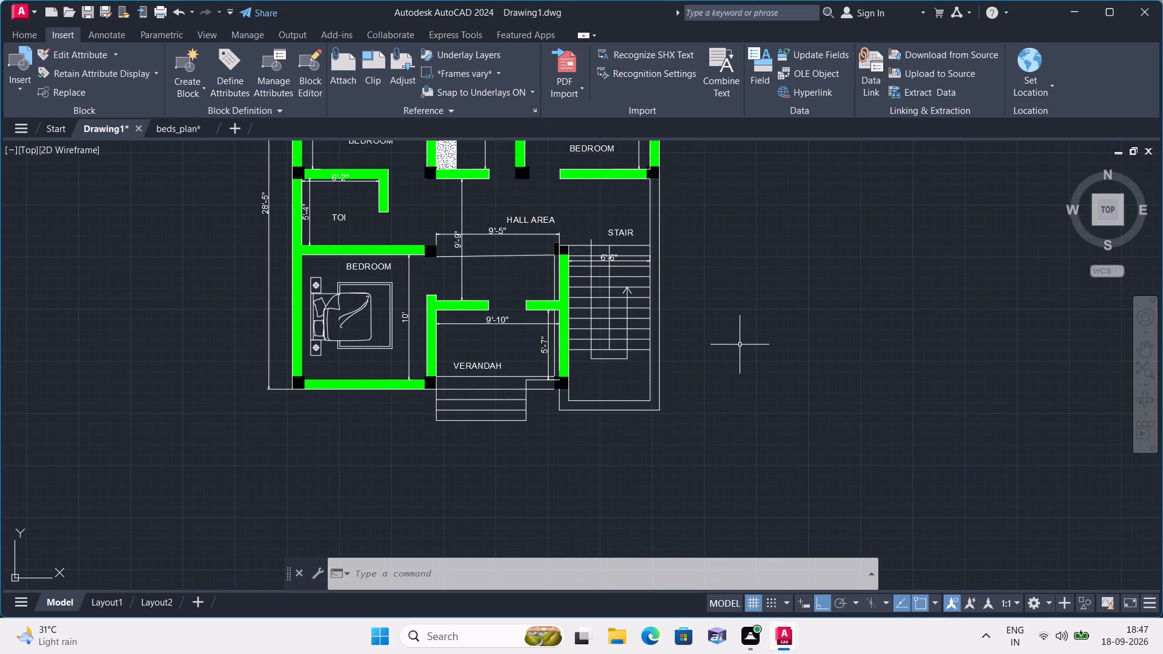
# Draw a line across the top of the hall-side column to the stair wall's inner face and down to the existing column edge.
pyautogui.moveTo(738, 343); pyautogui.dragTo(684, 322, button='middle')
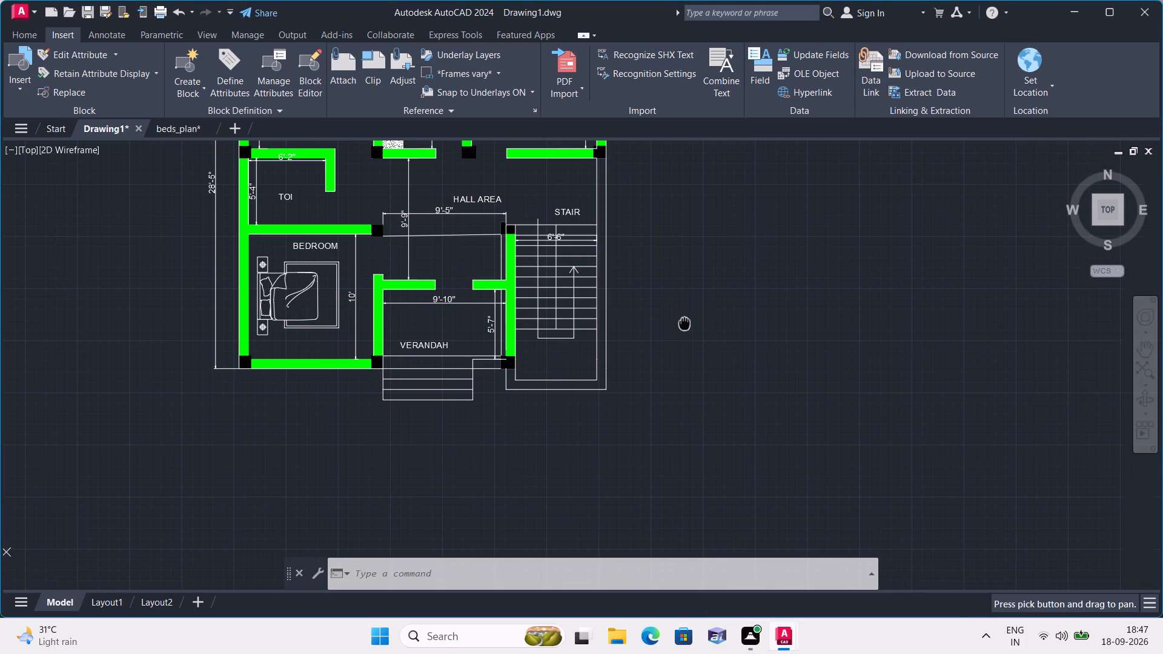
pyautogui.scroll(1, 664, 281)
pyautogui.write('l')
pyautogui.press('space')
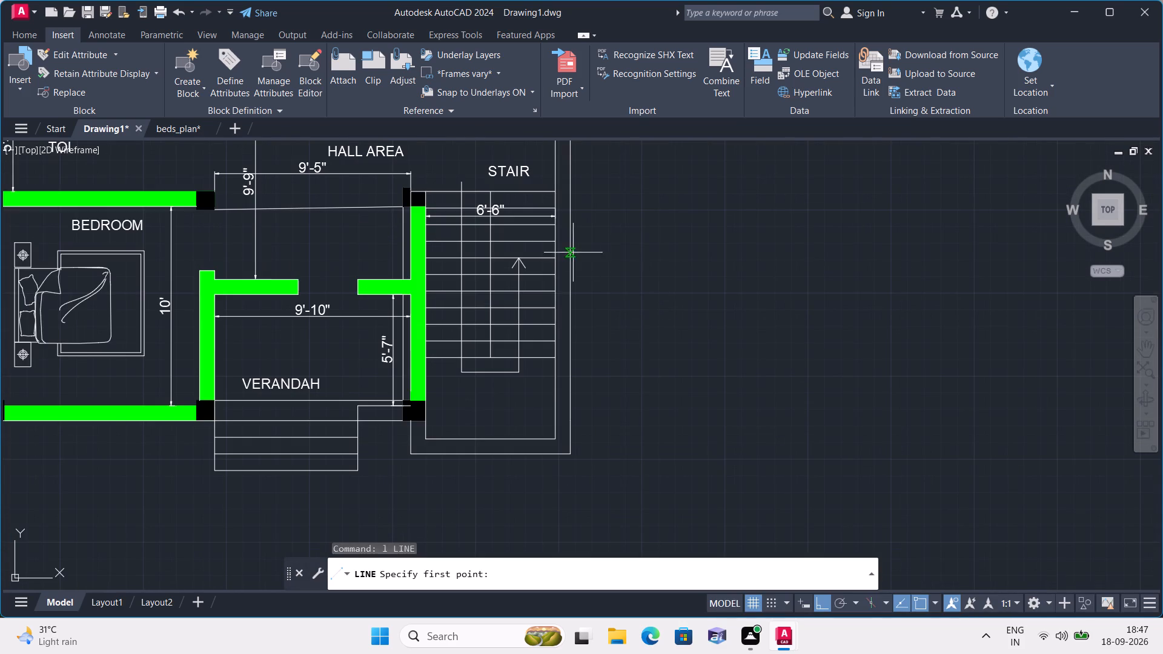
pyautogui.moveTo(568, 206); pyautogui.dragTo(591, 271, button='middle')
pyautogui.scroll(1, 443, 265)
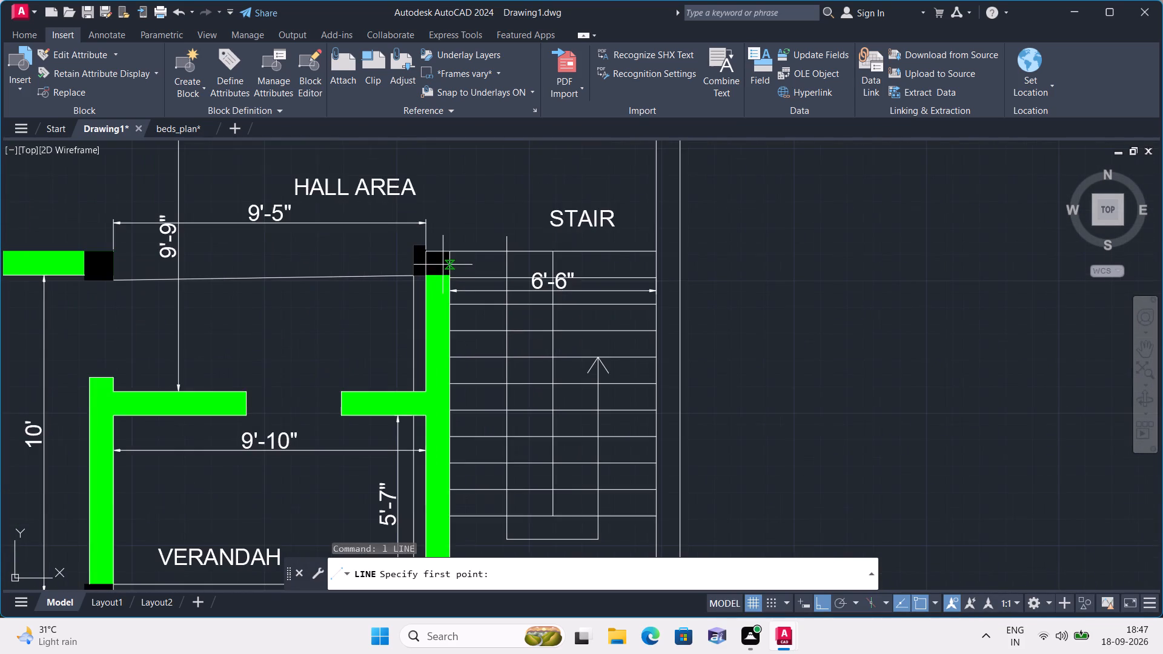
pyautogui.scroll(2, 434, 261)
pyautogui.click(413, 220)
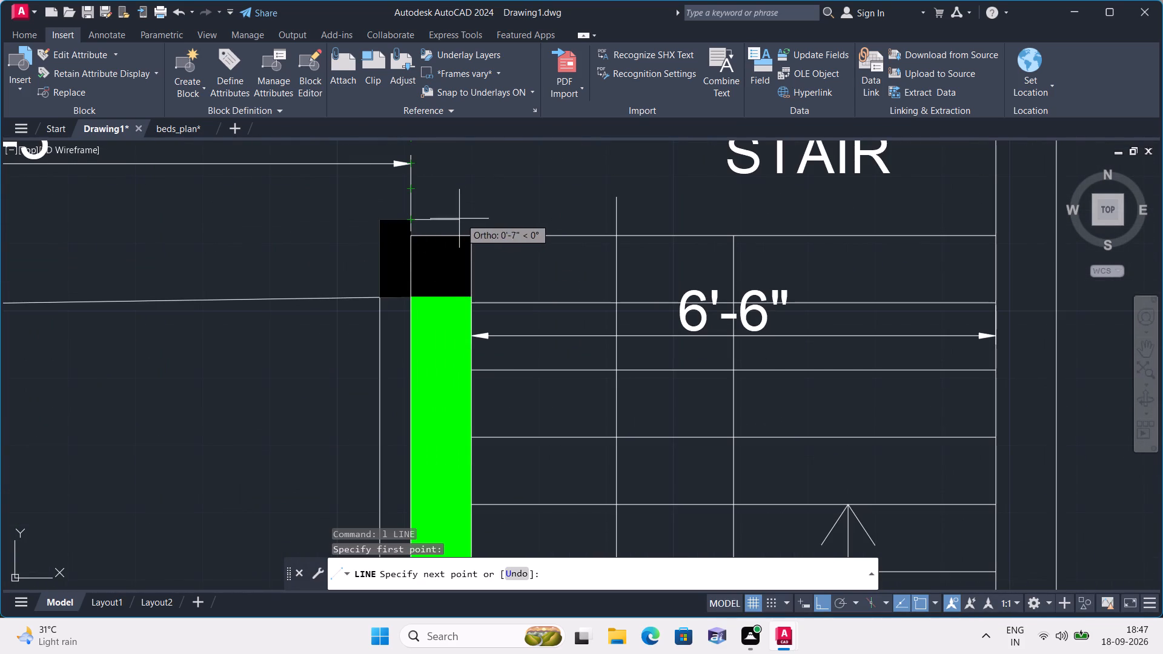
pyautogui.click(471, 222)
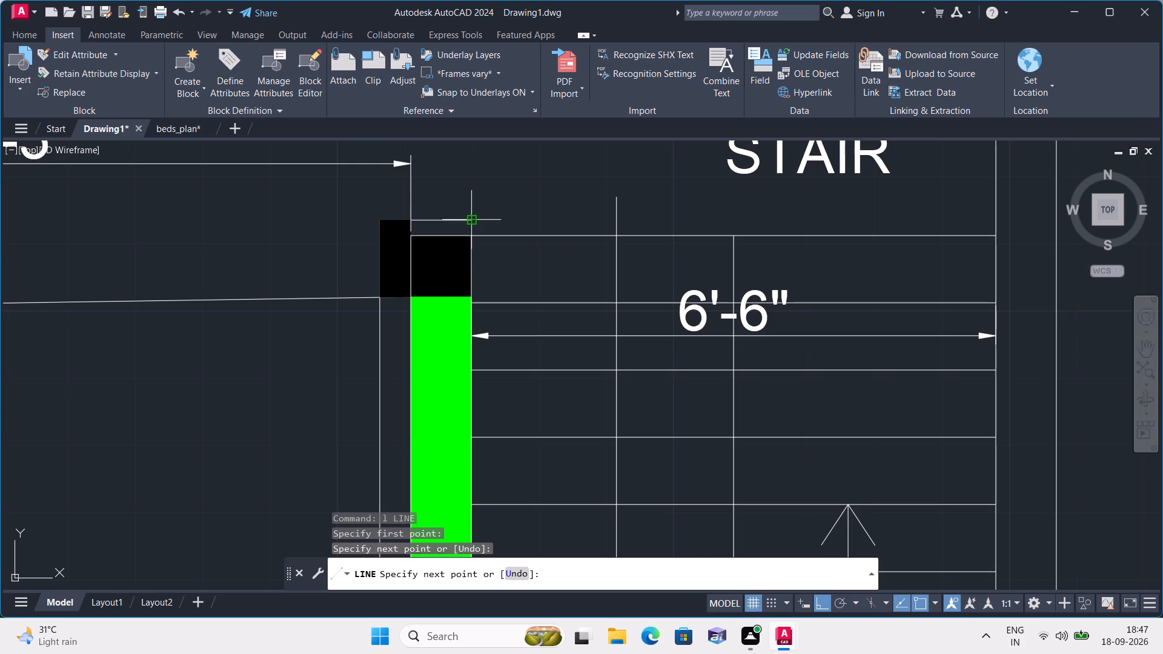
pyautogui.click(473, 239)
pyautogui.press('space')
# Draw a horizontal line from the hall-side column's upper stair-side corner across the stair to the outer wall's outer face.
pyautogui.press('space')
pyautogui.click(469, 220)
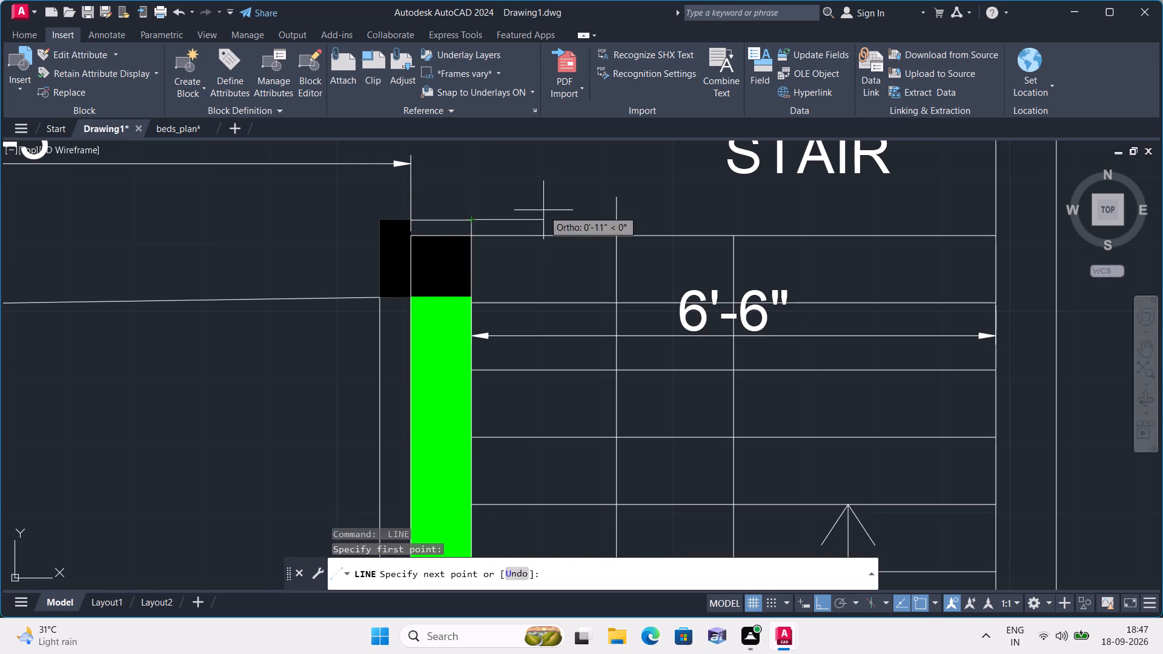
pyautogui.moveTo(543, 210); pyautogui.dragTo(459, 242, button='middle')
pyautogui.scroll(-1, 543, 210)
pyautogui.scroll(-1, 603, 234)
pyautogui.scroll(2, 689, 248)
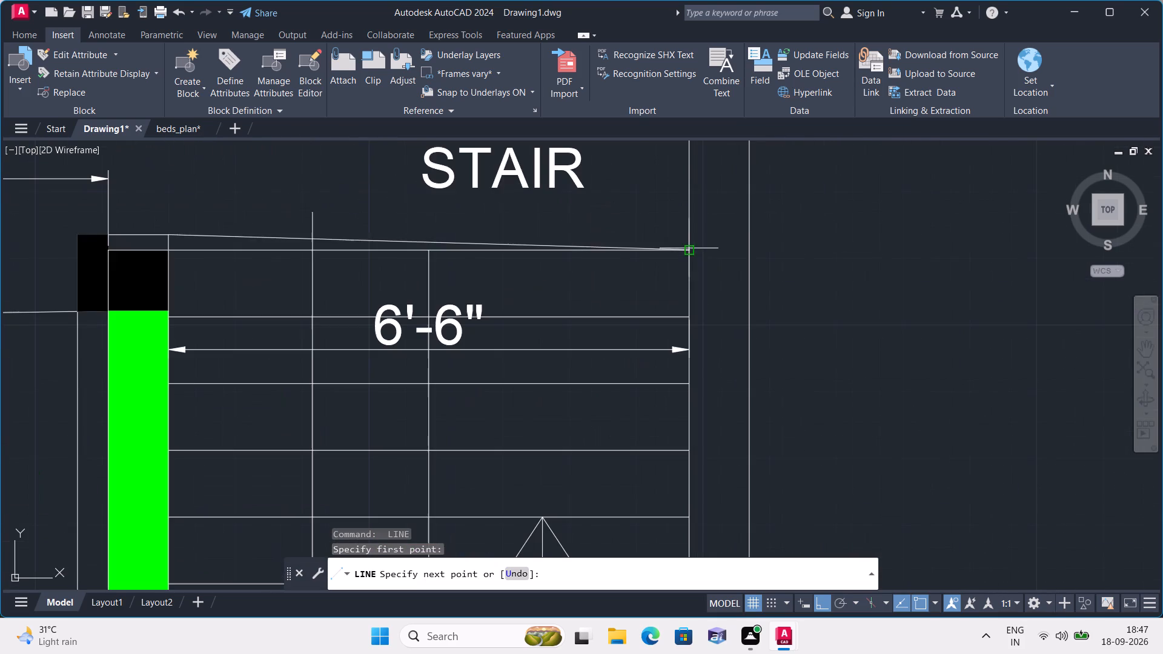
pyautogui.click(744, 233)
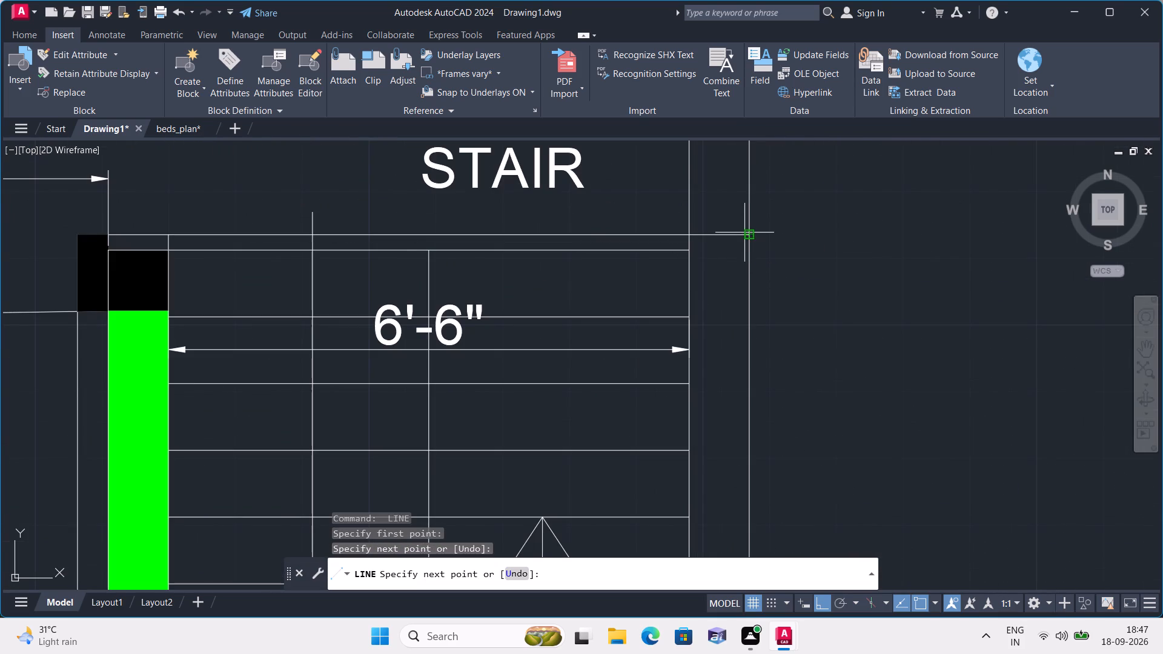
pyautogui.press('space')
# Draw a vertical line from the inner lower corner of the column above the stair down to just short of the stair's bottom wall.
pyautogui.scroll(-2, 704, 265)
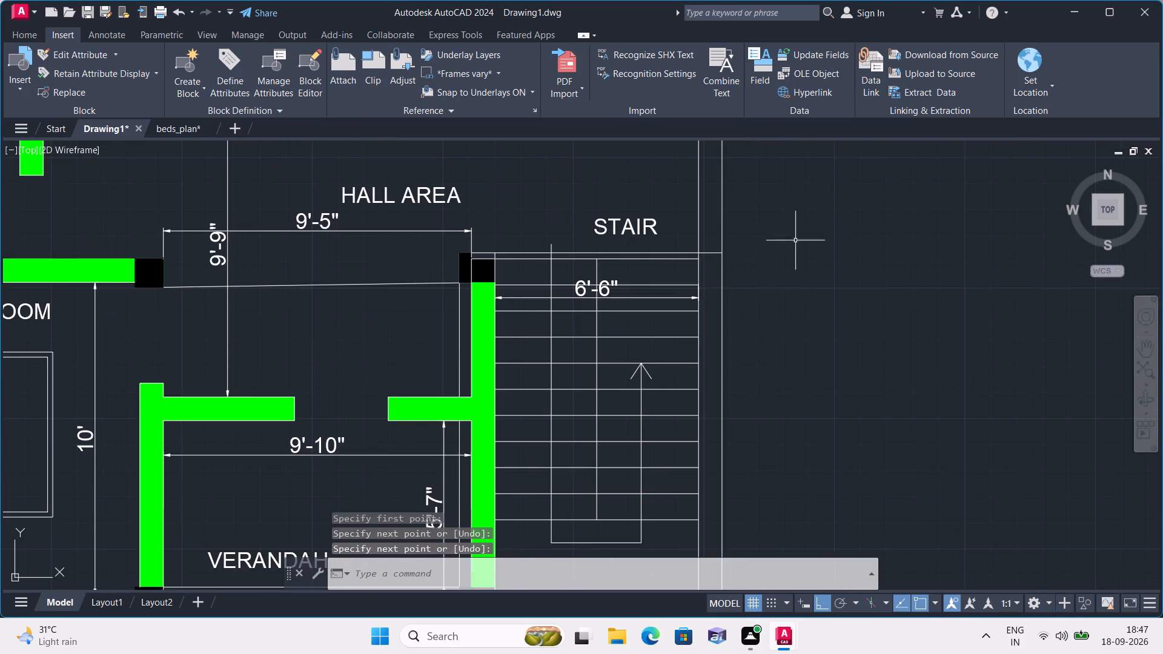
pyautogui.moveTo(795, 233); pyautogui.dragTo(714, 354, button='middle')
pyautogui.scroll(-1, 713, 357)
pyautogui.scroll(2, 653, 286)
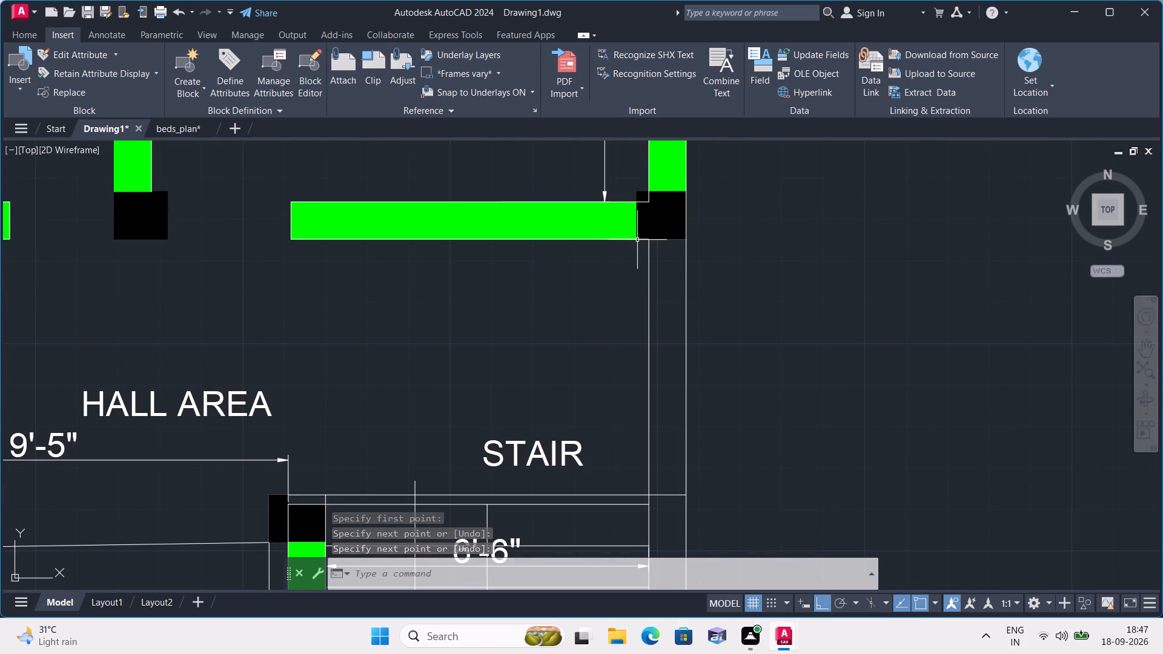
pyautogui.press('space')
pyautogui.click(637, 241)
pyautogui.moveTo(632, 296); pyautogui.dragTo(595, 178, button='middle')
pyautogui.scroll(-2, 595, 178)
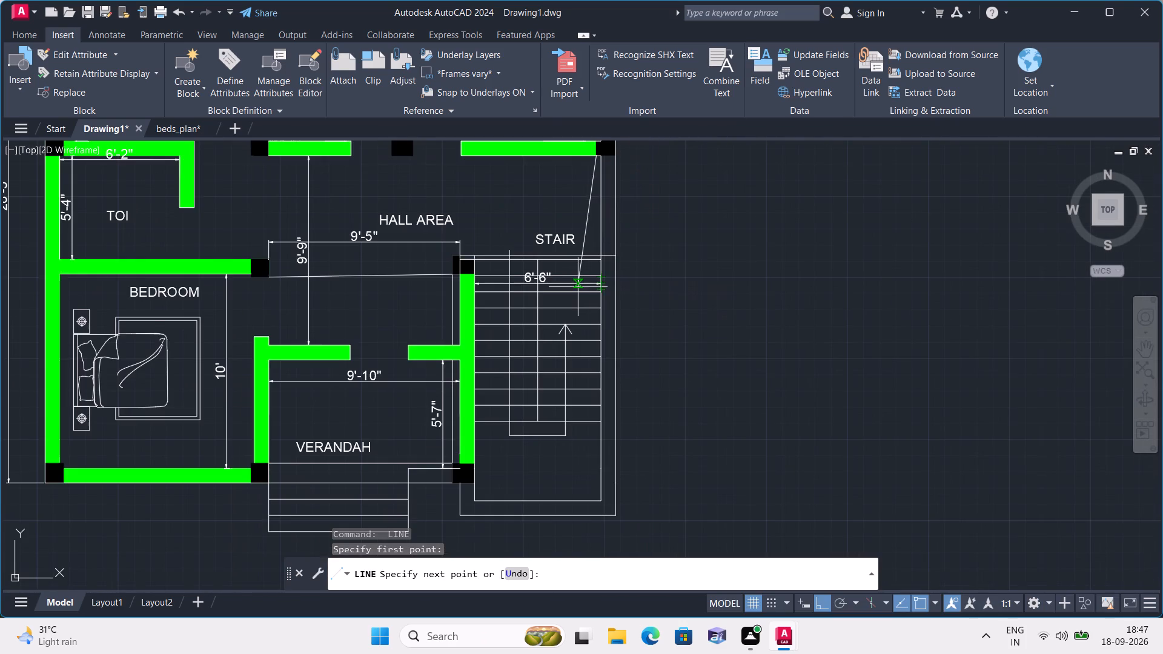
pyautogui.moveTo(578, 287); pyautogui.dragTo(568, 194, button='middle')
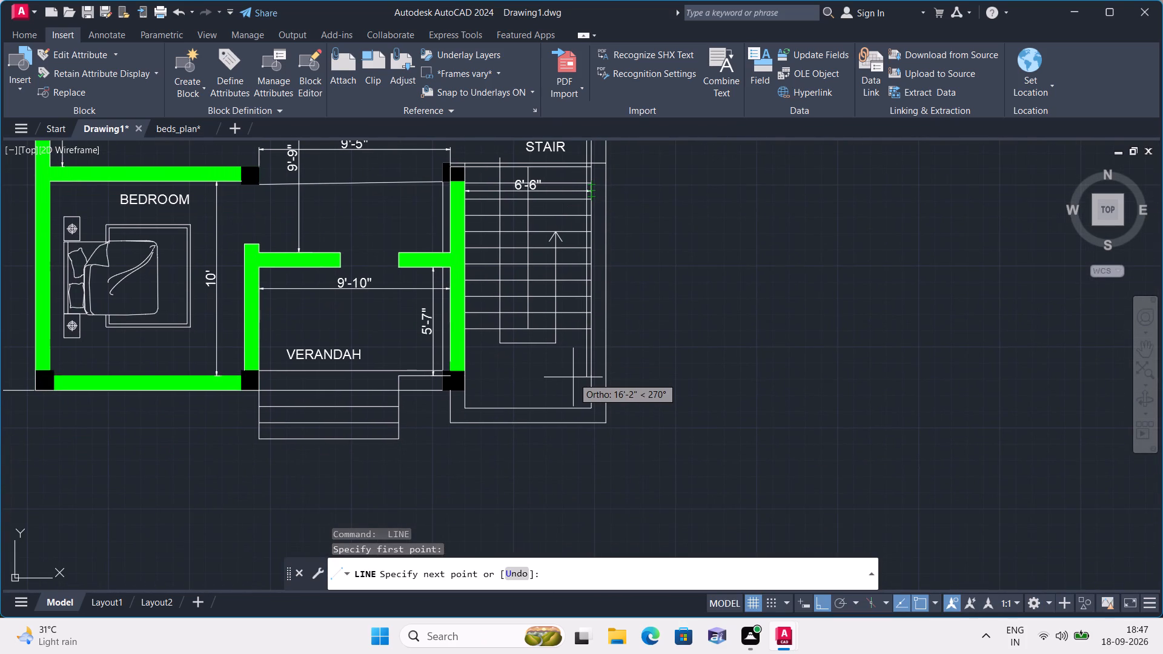
pyautogui.scroll(1, 573, 377)
pyautogui.click(586, 407)
pyautogui.press('space')
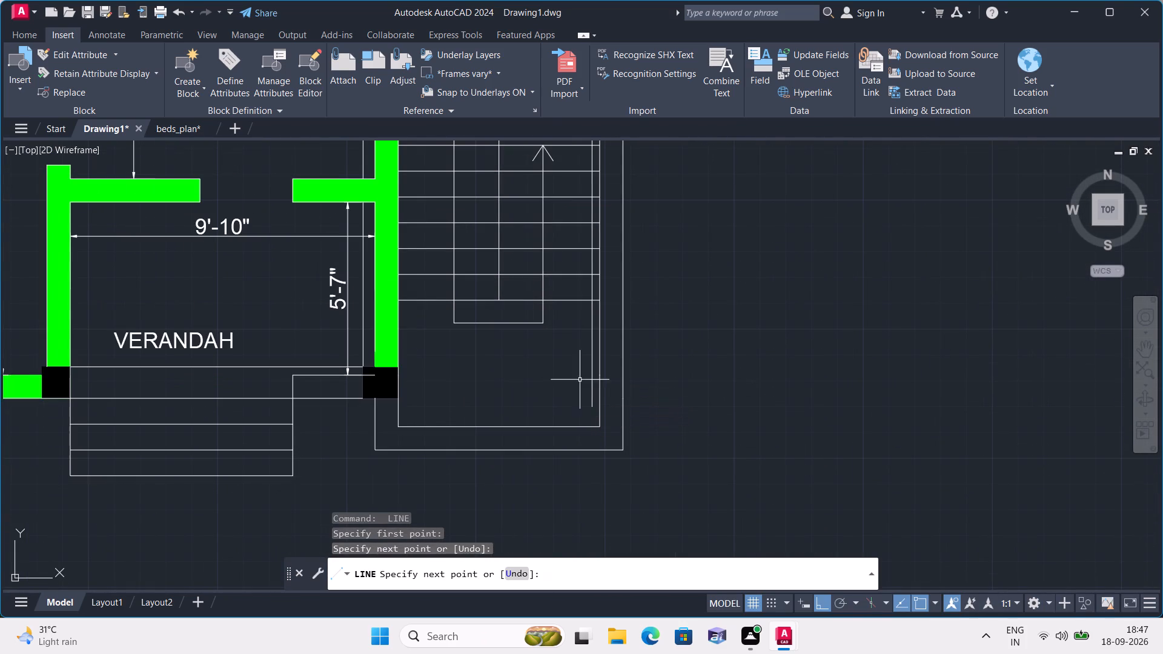
# Draw two horizontal lines from the verandah-front column's upper and lower stair-side corners across to the stair's outer wall.
pyautogui.press('space')
pyautogui.click(400, 367)
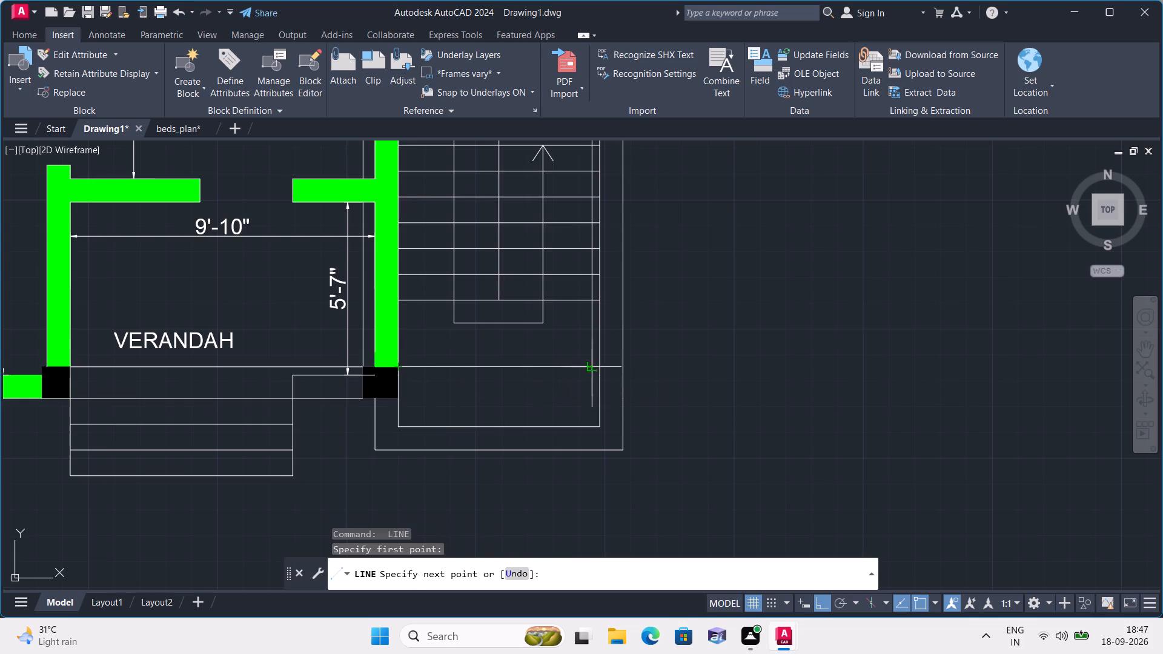
pyautogui.click(627, 368)
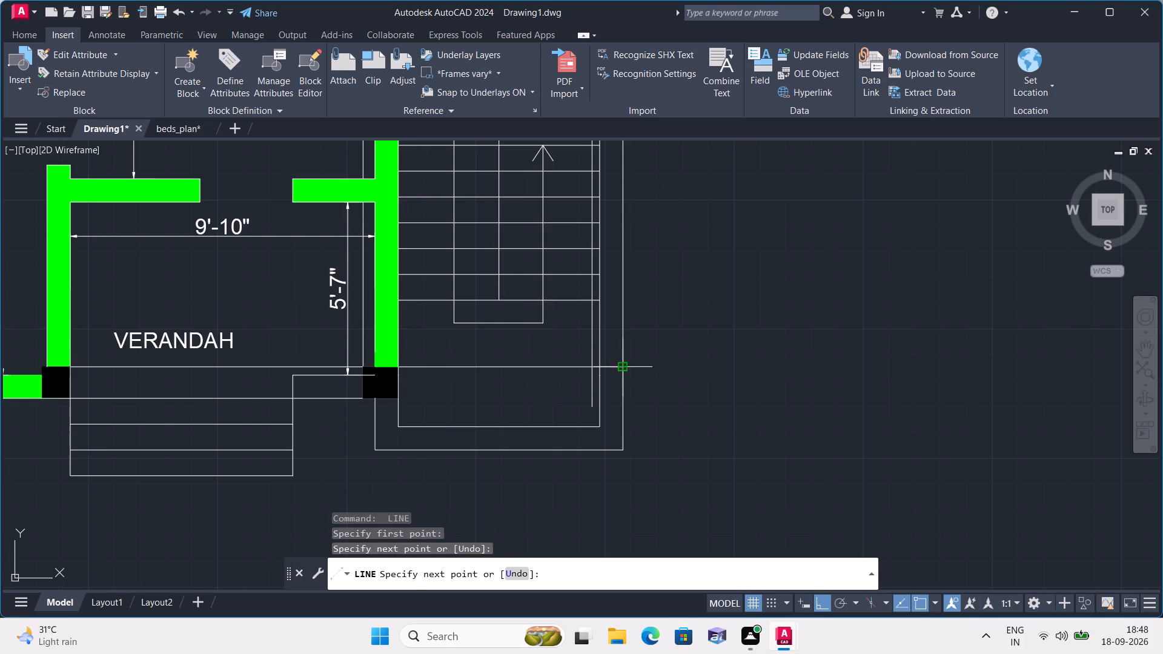
pyautogui.press('space')
pyautogui.press('space')
pyautogui.click(403, 398)
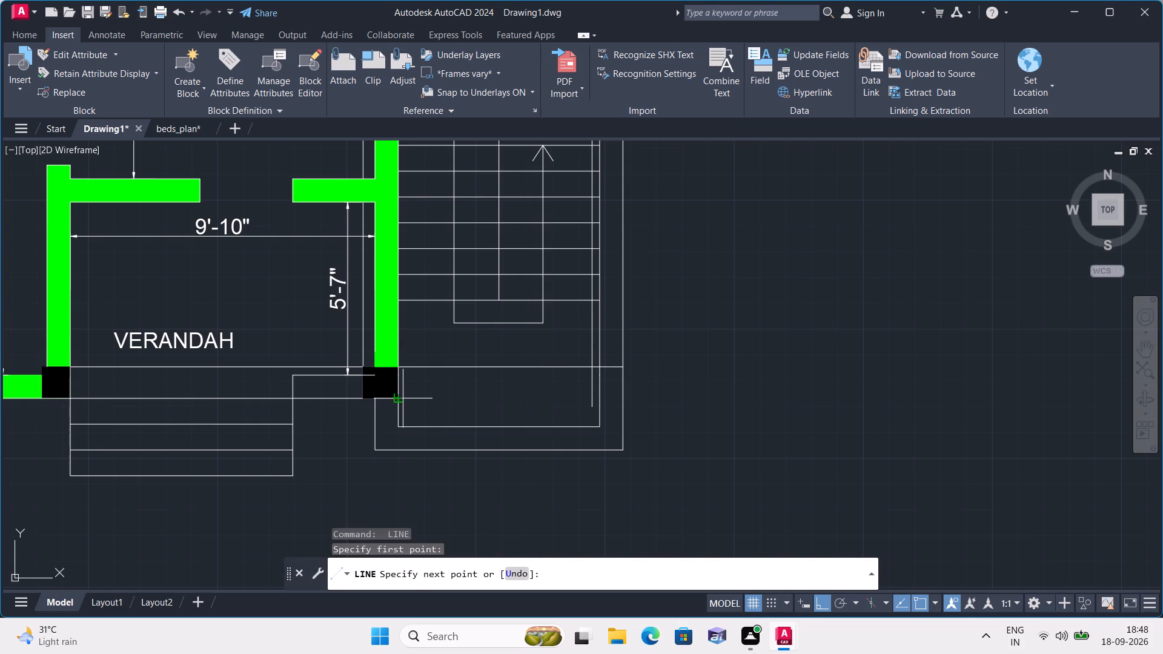
pyautogui.click(619, 395)
pyautogui.press('space')
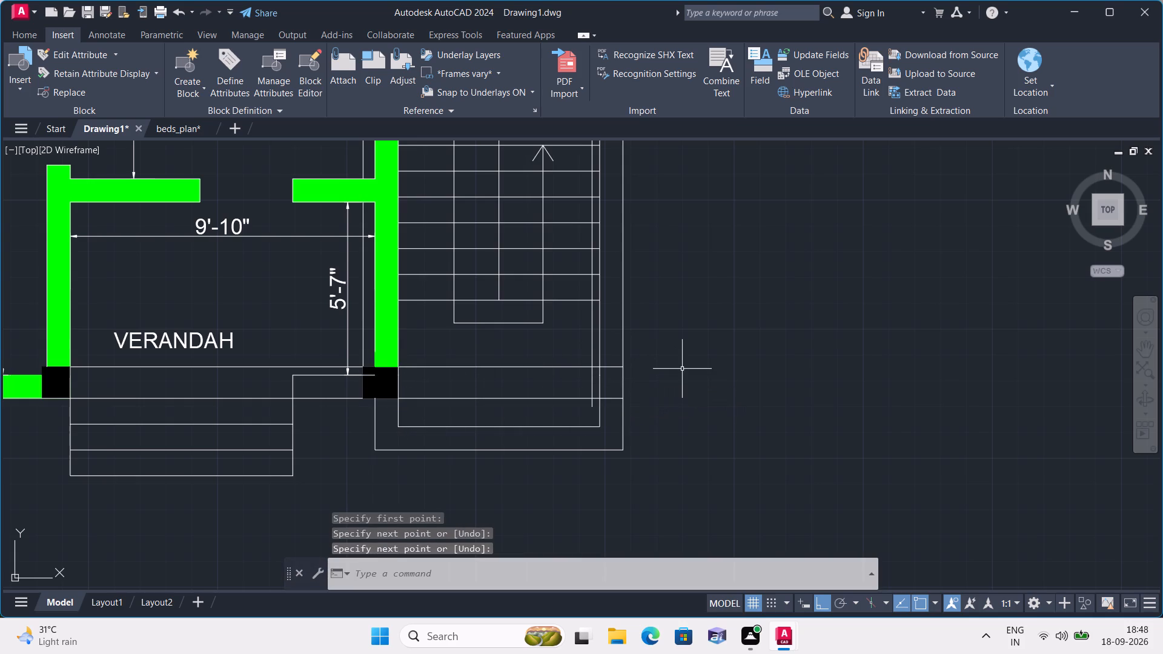
# Draw a horizontal line from the hall-side column's lower stair-side corner across the stair to the outer wall's outer face.
pyautogui.moveTo(682, 367); pyautogui.dragTo(673, 474, button='middle')
pyautogui.scroll(-1, 671, 467)
pyautogui.scroll(1, 655, 306)
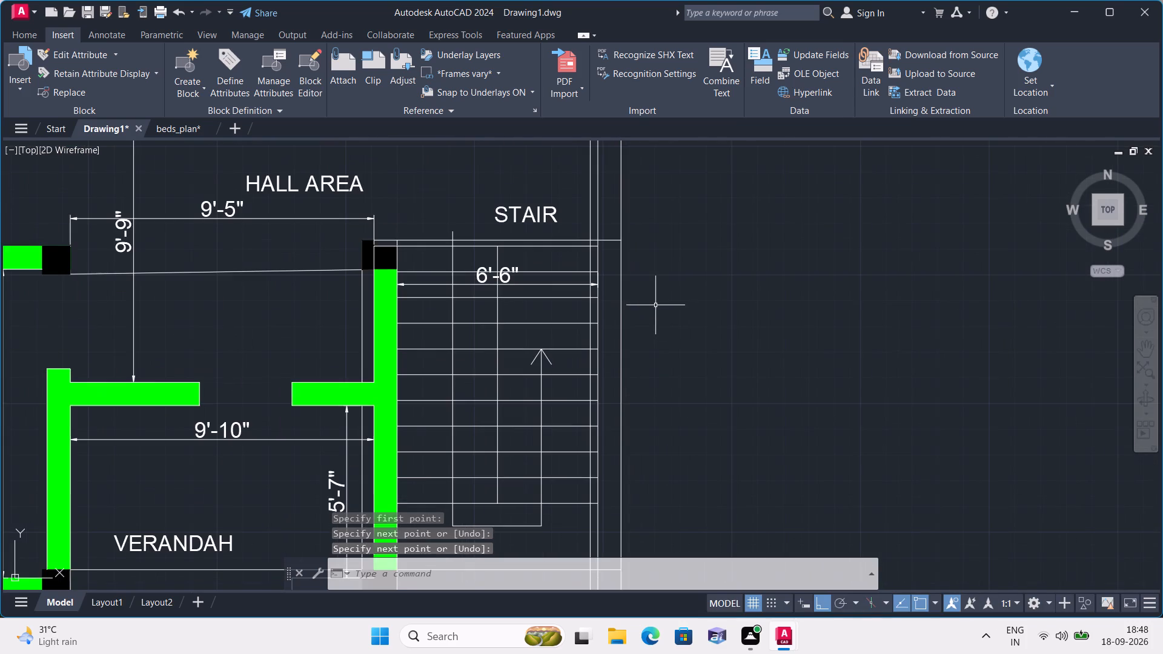
pyautogui.moveTo(657, 299); pyautogui.dragTo(657, 378, button='middle')
pyautogui.press('space')
pyautogui.click(397, 346)
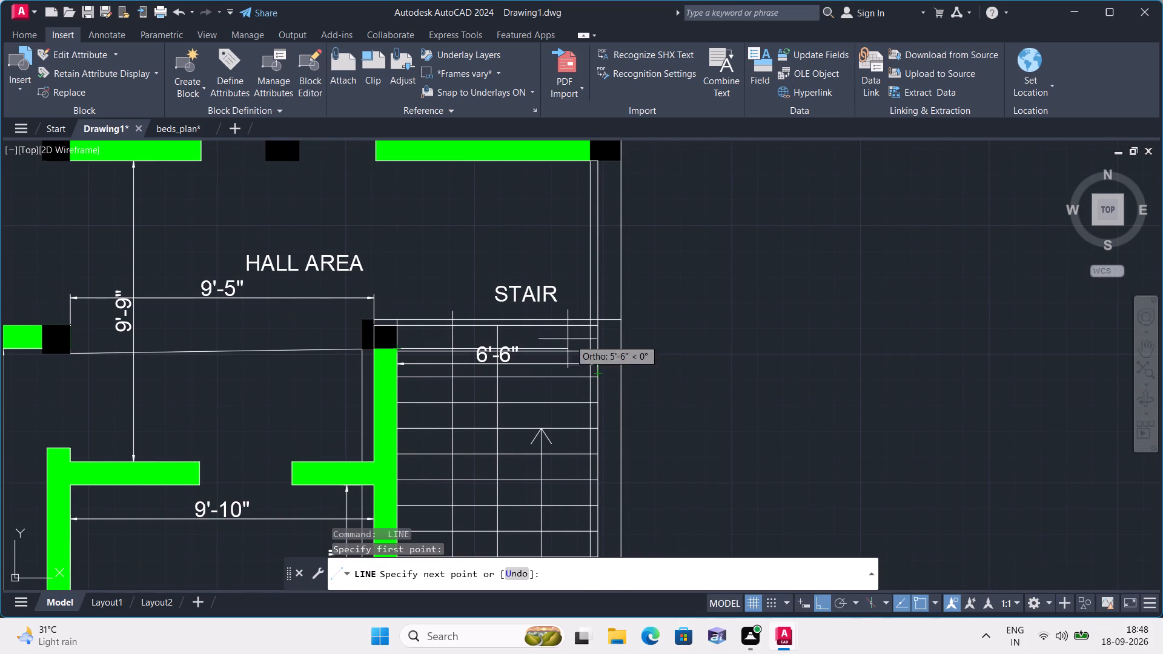
pyautogui.scroll(2, 608, 342)
pyautogui.click(641, 351)
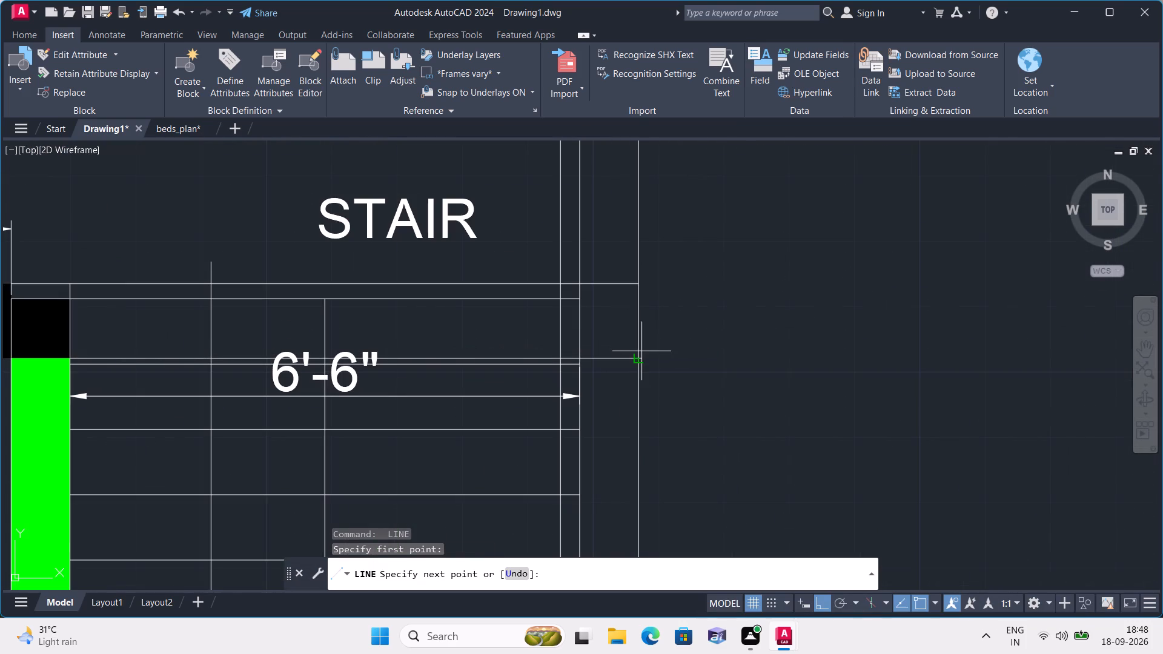
pyautogui.press('space')
# Hatch the stair outer wall's column opposite the hall-side column, plus that column's remaining top strip, in solid black (0,0,0).
pyautogui.scroll(-1, 724, 340)
pyautogui.moveTo(724, 340); pyautogui.dragTo(726, 326, button='middle')
pyautogui.write('h')
pyautogui.press('space')
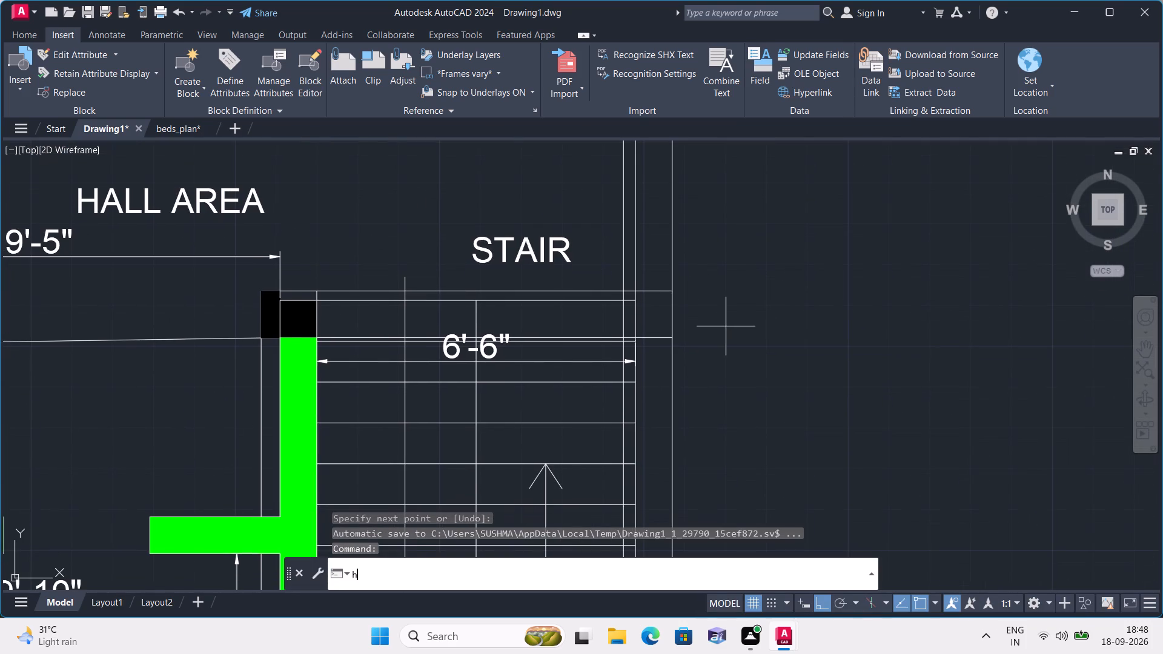
pyautogui.click(396, 63)
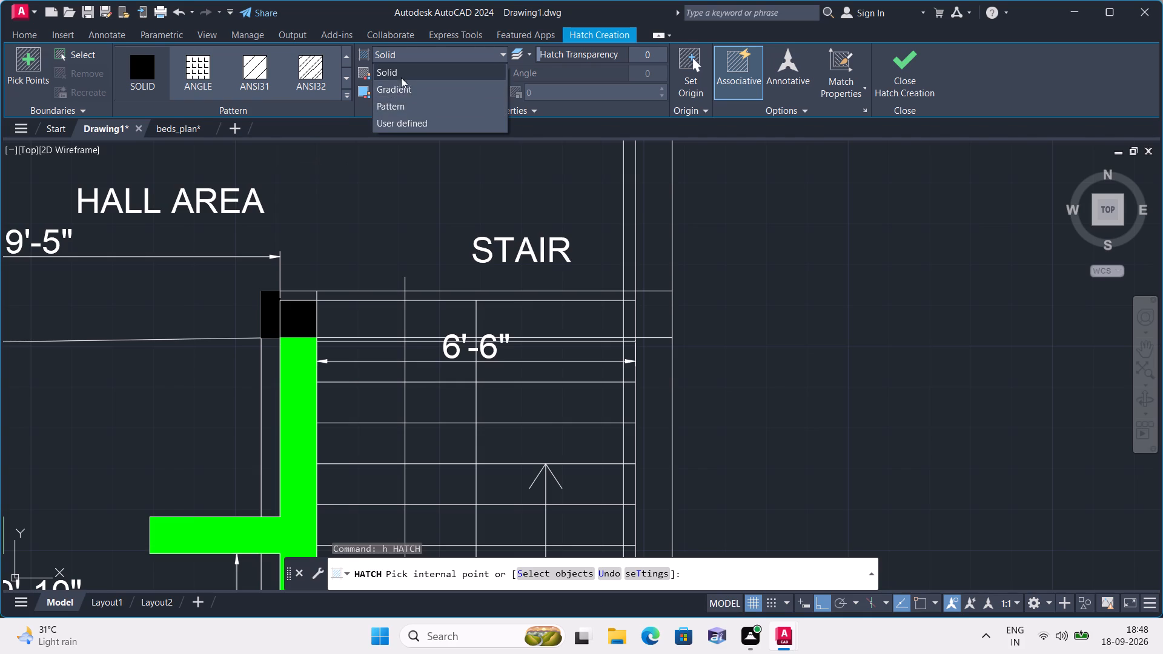
pyautogui.click(401, 73)
pyautogui.click(411, 74)
pyautogui.click(383, 137)
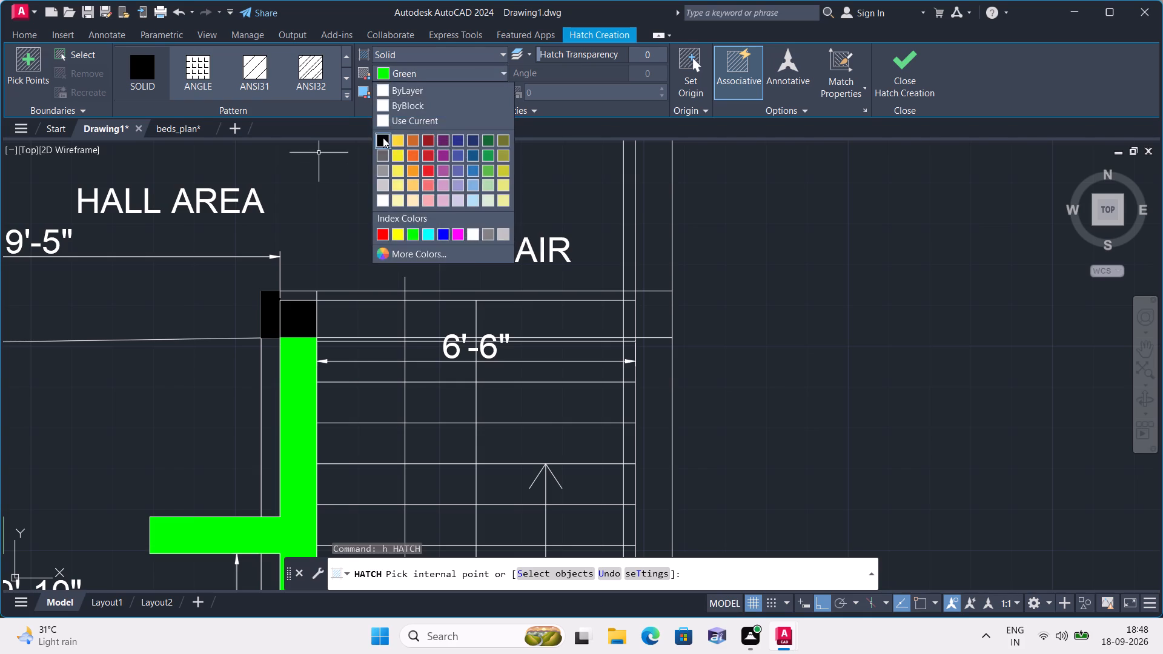
pyautogui.scroll(1, 629, 297)
pyautogui.click(629, 297)
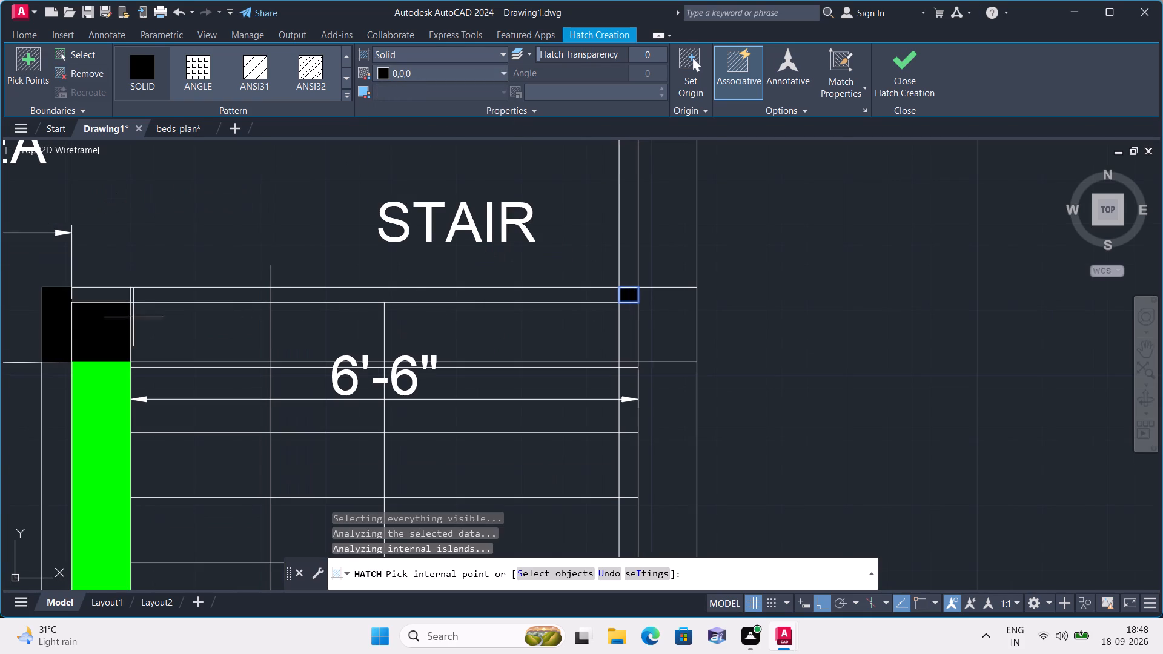
pyautogui.click(93, 293)
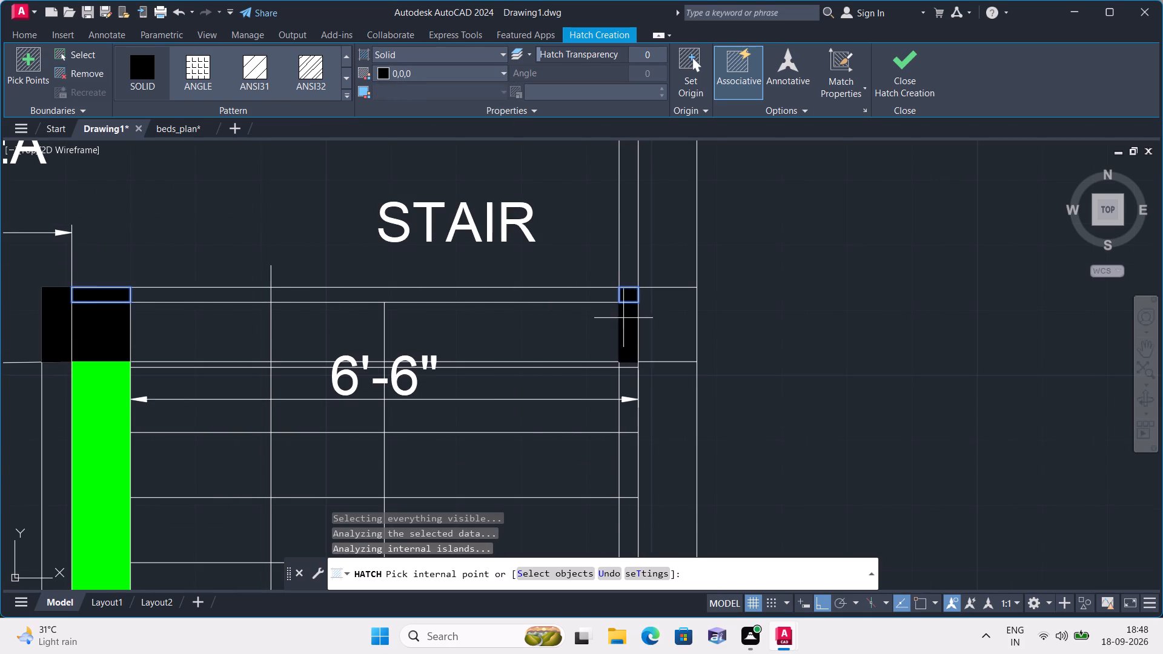
pyautogui.click(623, 318)
pyautogui.click(668, 307)
# Hatch both parts of the stair outer wall's lower column, level with the verandah-front column, in solid black.
pyautogui.scroll(-1, 690, 325)
pyautogui.scroll(-1, 794, 342)
pyautogui.moveTo(794, 342); pyautogui.dragTo(702, 257, button='middle')
pyautogui.scroll(-1, 702, 257)
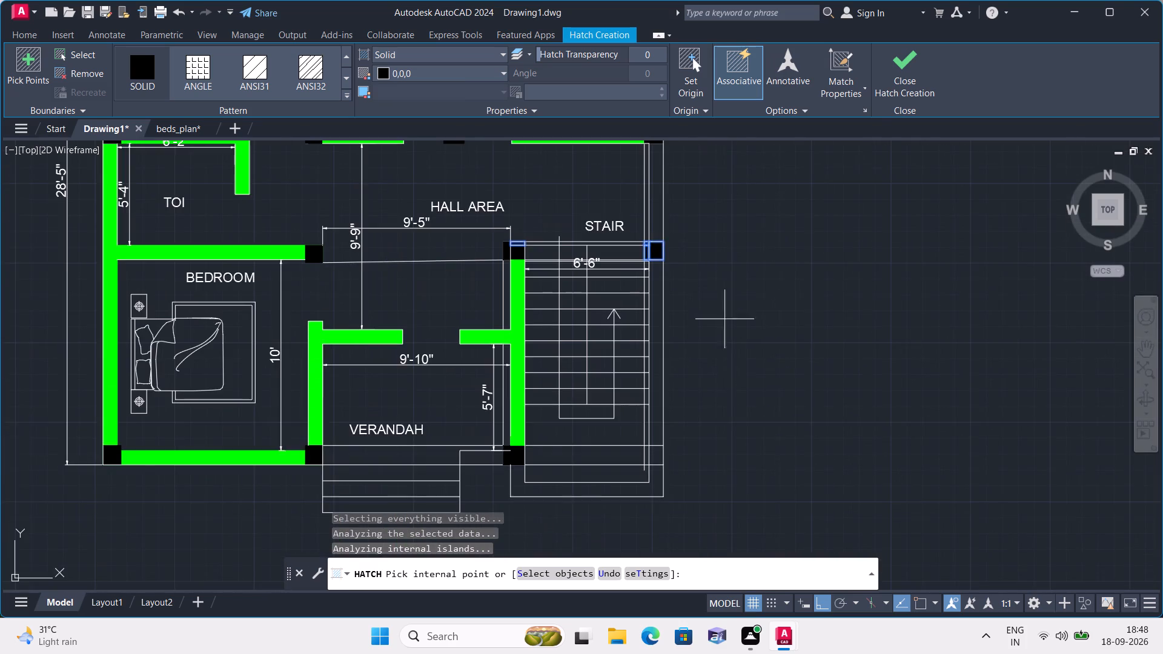
pyautogui.moveTo(731, 384); pyautogui.dragTo(675, 295, button='middle')
pyautogui.scroll(2, 584, 374)
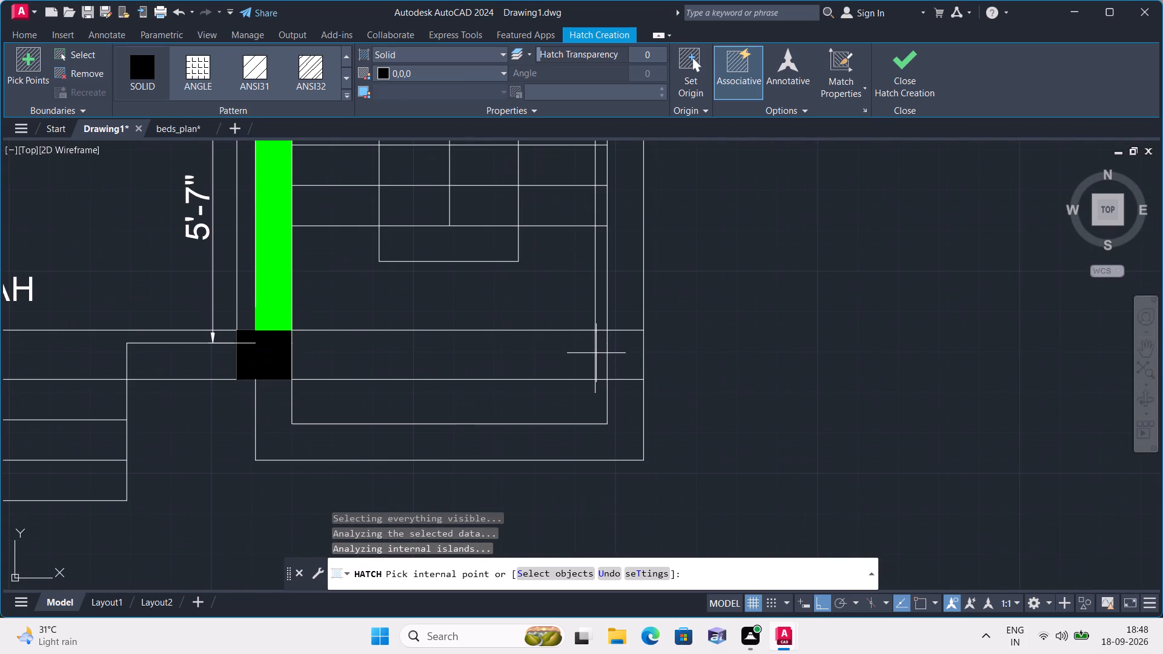
pyautogui.click(603, 353)
pyautogui.click(624, 354)
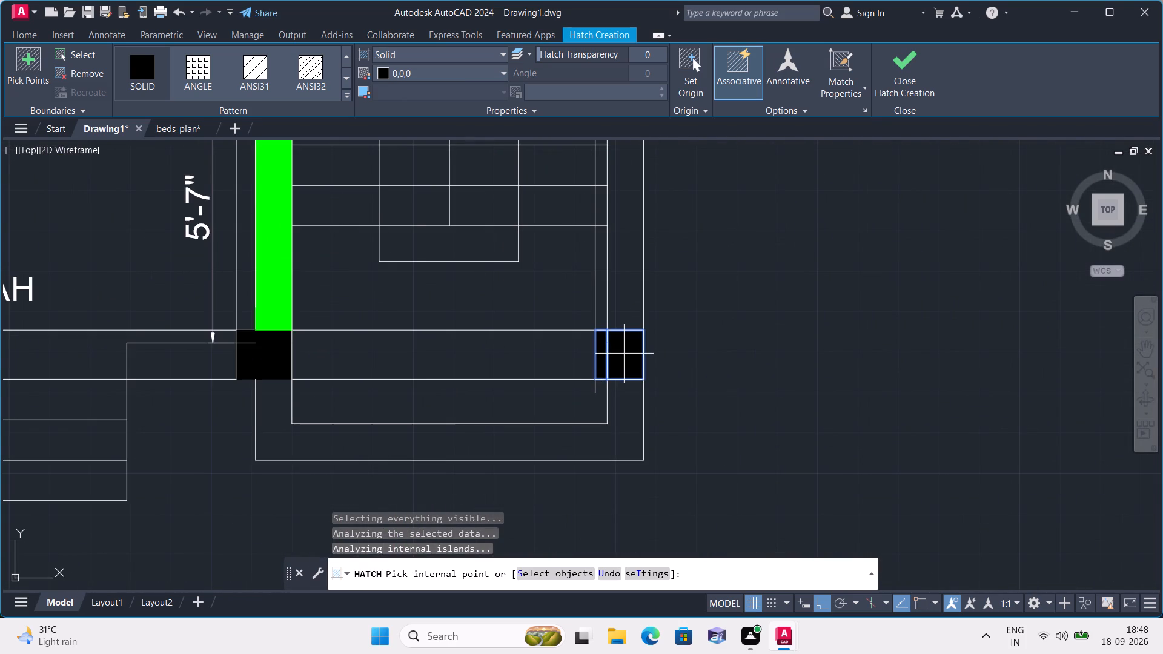
pyautogui.scroll(-2, 624, 354)
pyautogui.press('space')
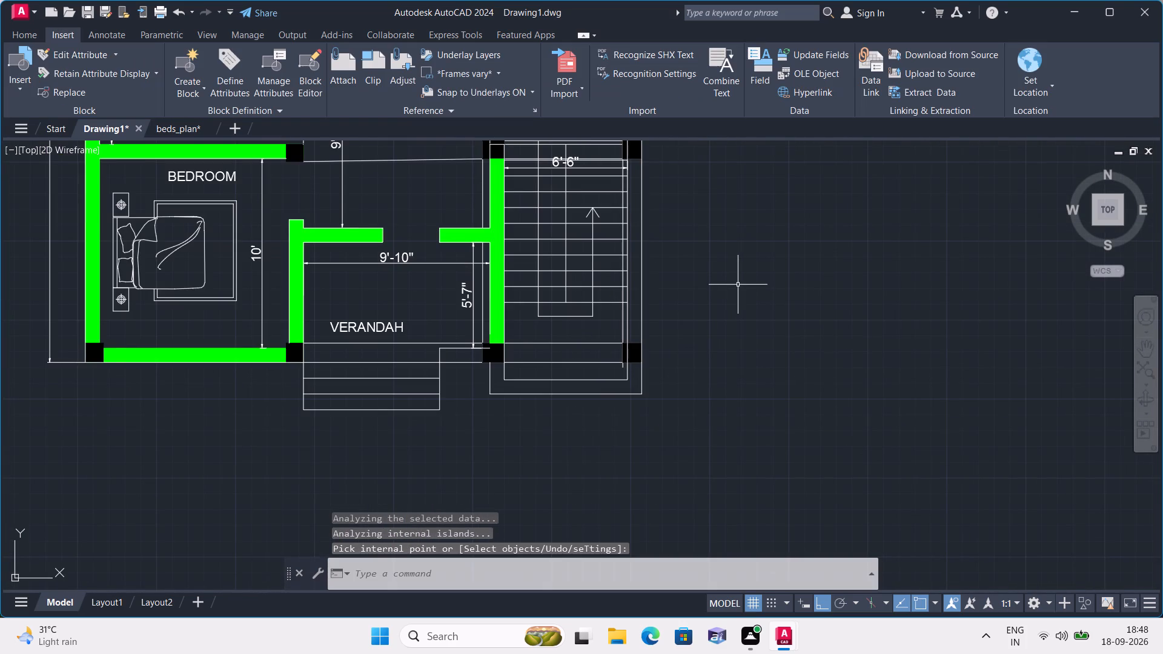
# Hatch the stair's bottom wall and both outer wall sections between the columns in solid green.
pyautogui.write('h')
pyautogui.press('space')
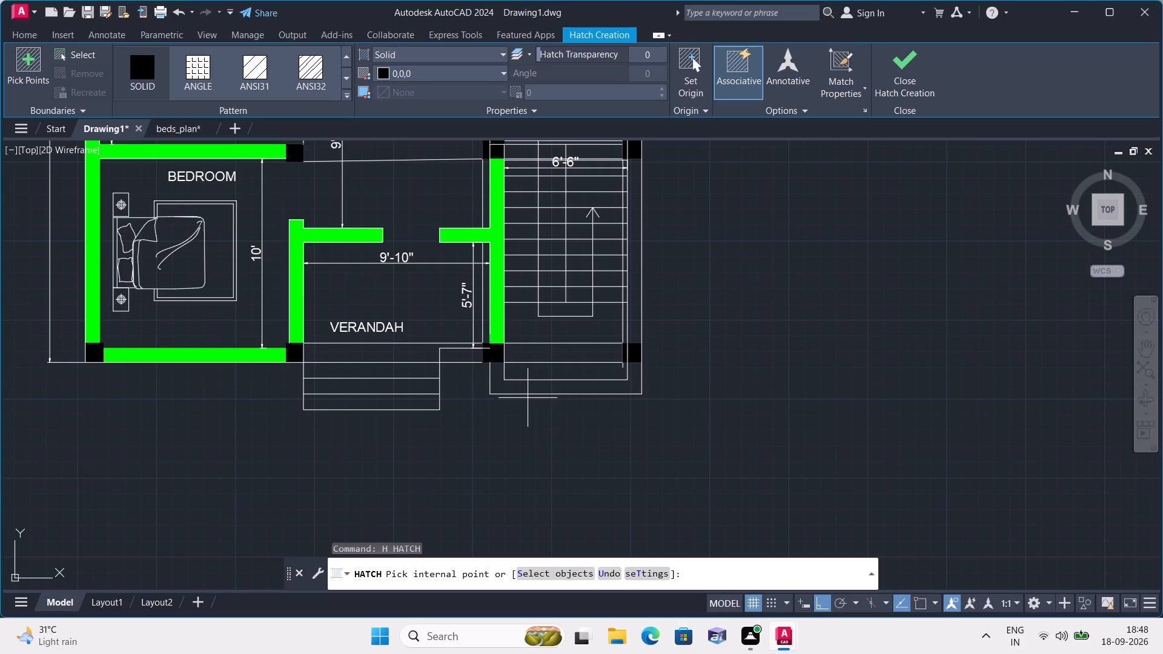
pyautogui.click(435, 68)
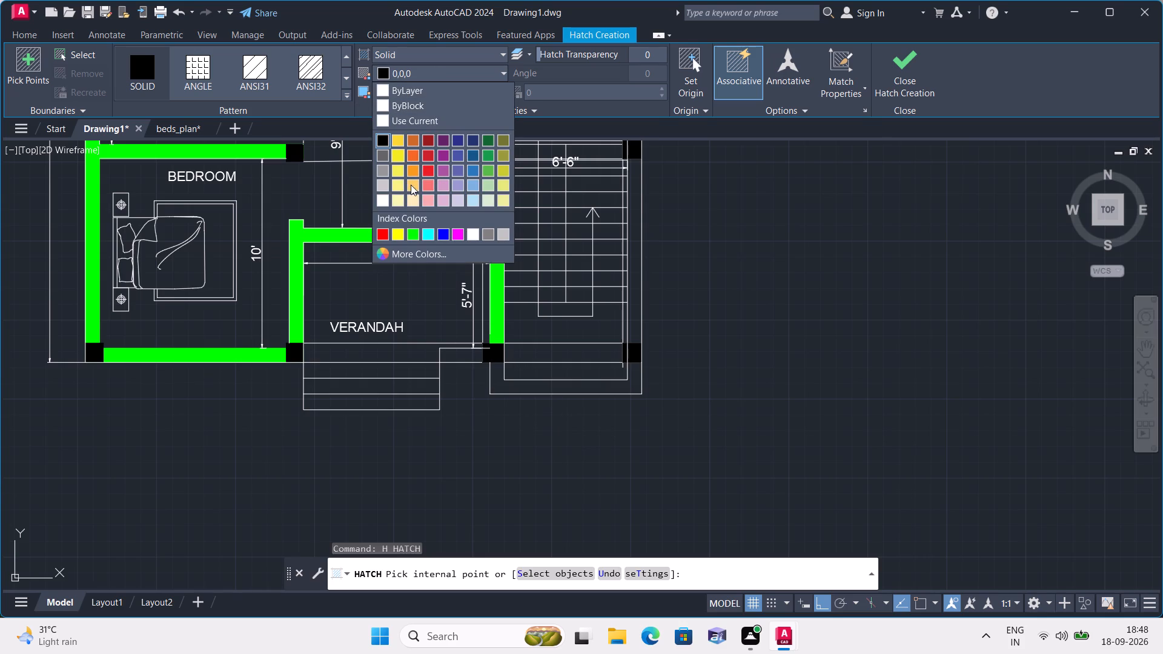
pyautogui.click(415, 230)
pyautogui.click(499, 388)
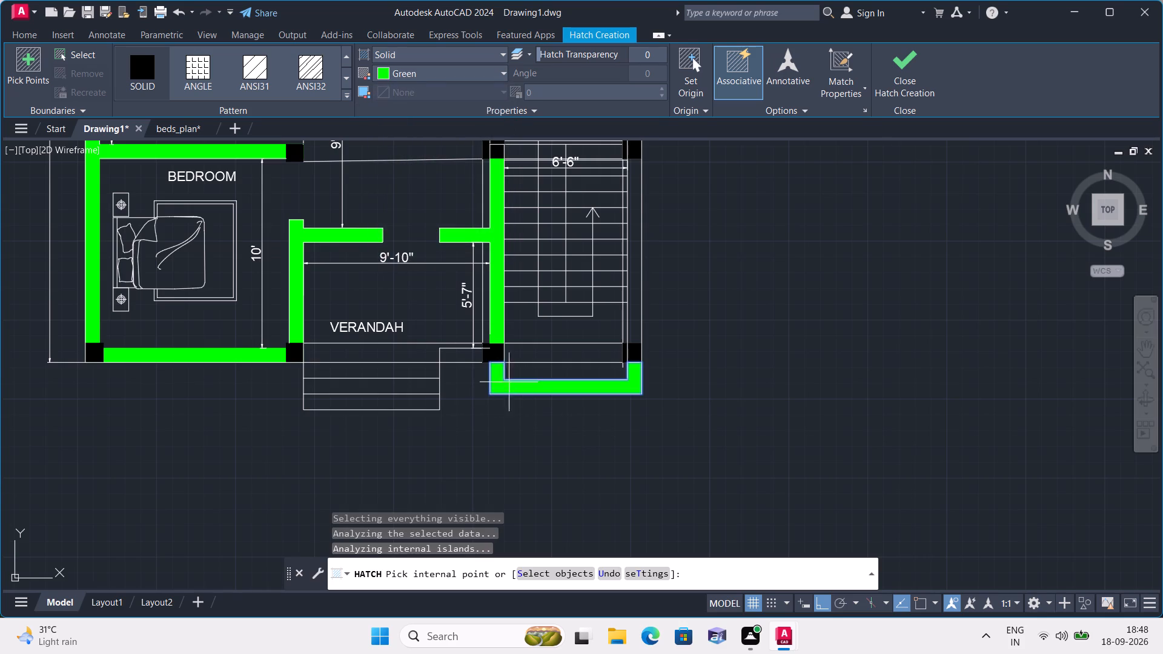
pyautogui.click(633, 277)
pyautogui.scroll(-1, 705, 226)
pyautogui.moveTo(706, 225); pyautogui.dragTo(706, 225, button='middle')
pyautogui.scroll(-1, 706, 225)
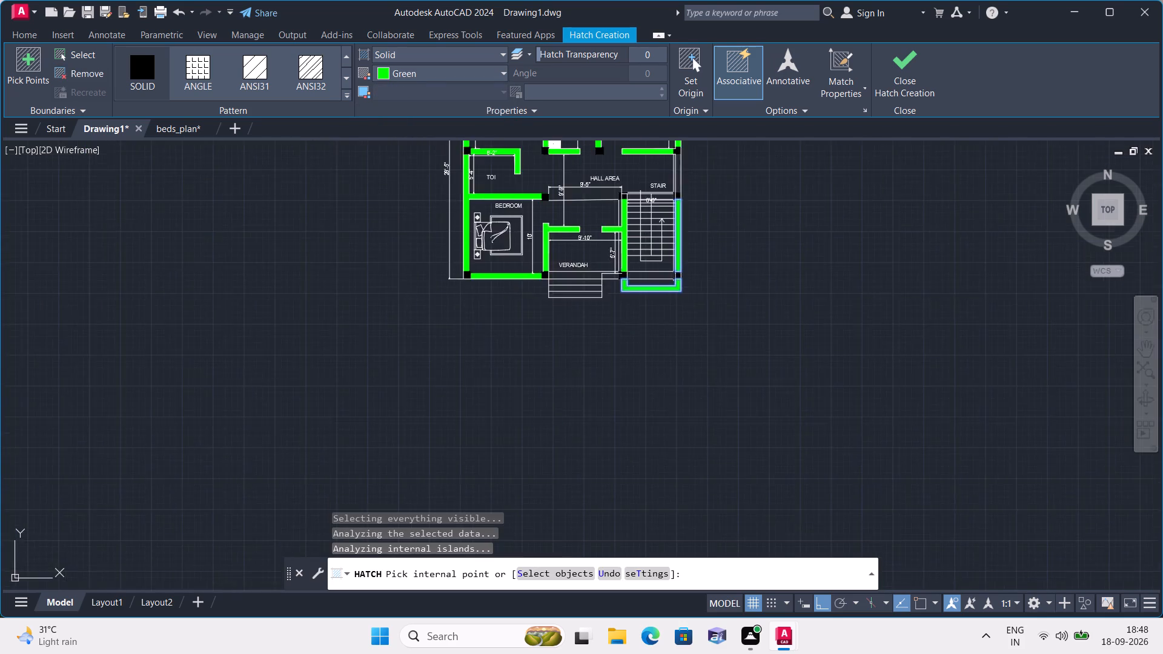
pyautogui.moveTo(706, 225); pyautogui.dragTo(718, 332, button='middle')
pyautogui.scroll(2, 701, 274)
pyautogui.click(669, 276)
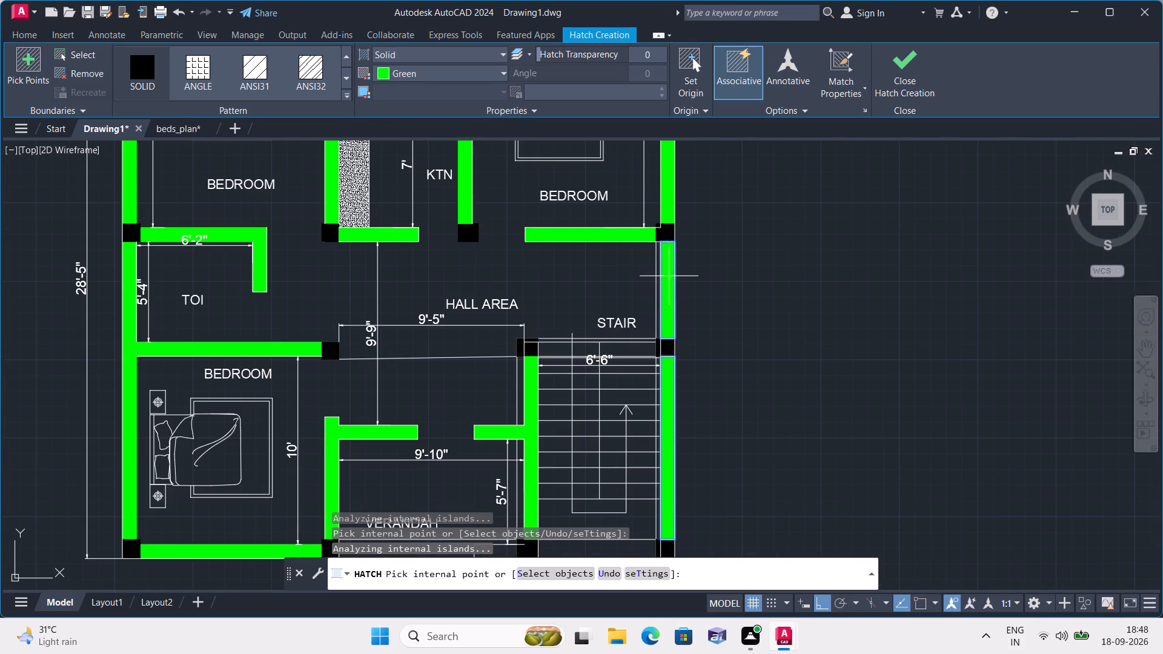
pyautogui.press('Escape')
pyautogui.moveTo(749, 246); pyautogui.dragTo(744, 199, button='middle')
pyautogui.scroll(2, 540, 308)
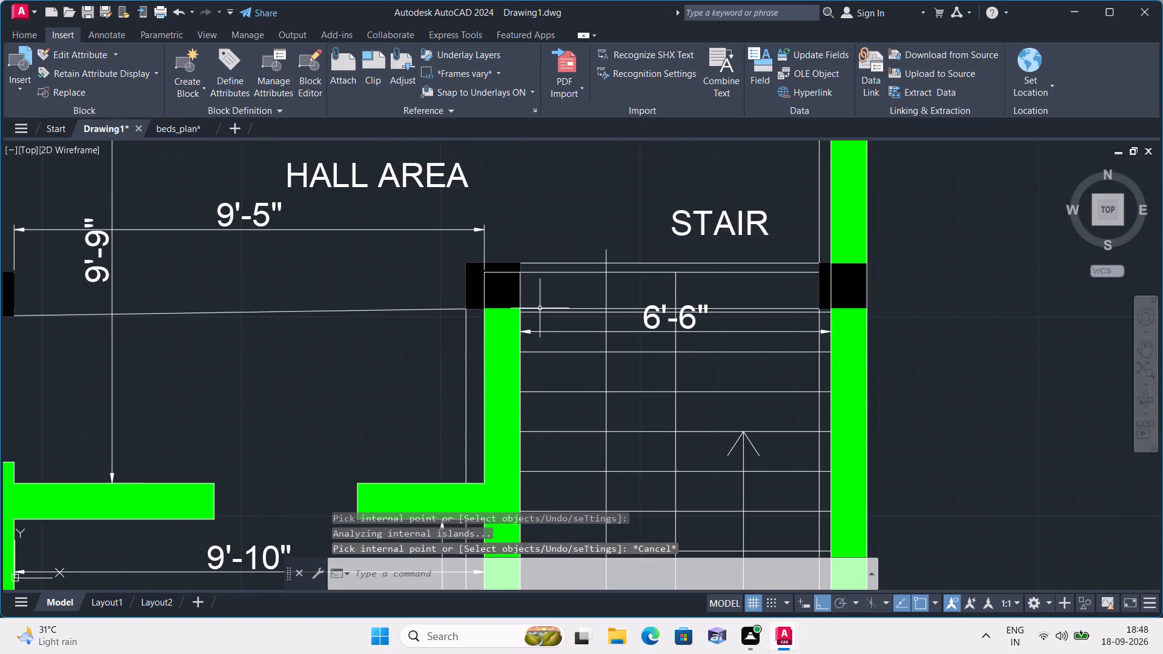
# Erase the two horizontal lines crossing the stair between the hall-level columns and the vertical guide inside the stair's outer wall.
pyautogui.click(543, 263)
pyautogui.click(540, 274)
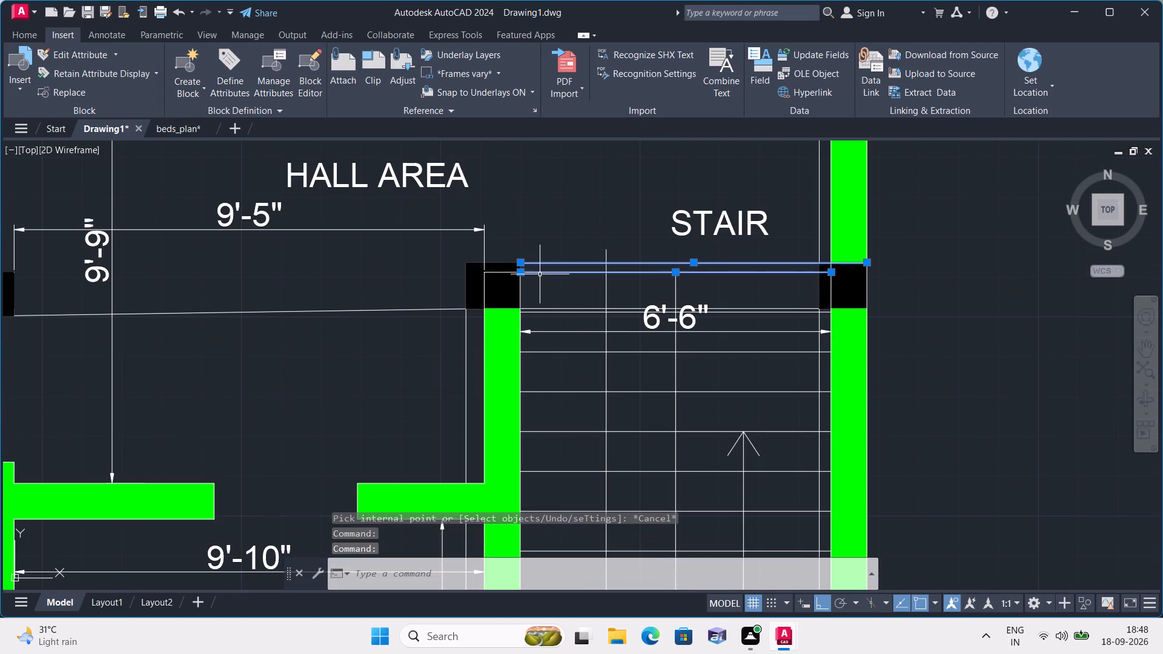
pyautogui.scroll(-1, 563, 289)
pyautogui.moveTo(868, 263); pyautogui.dragTo(750, 373, button='middle')
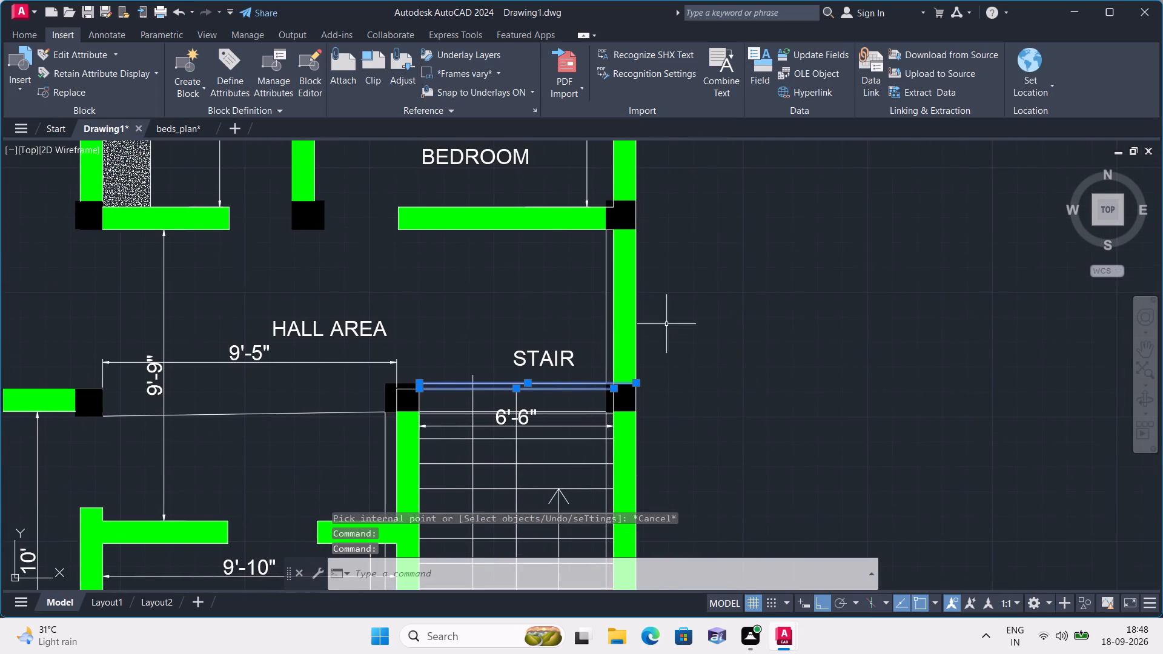
pyautogui.scroll(1, 627, 289)
pyautogui.click(593, 274)
pyautogui.scroll(-1, 797, 286)
pyautogui.moveTo(797, 285); pyautogui.dragTo(764, 229, button='middle')
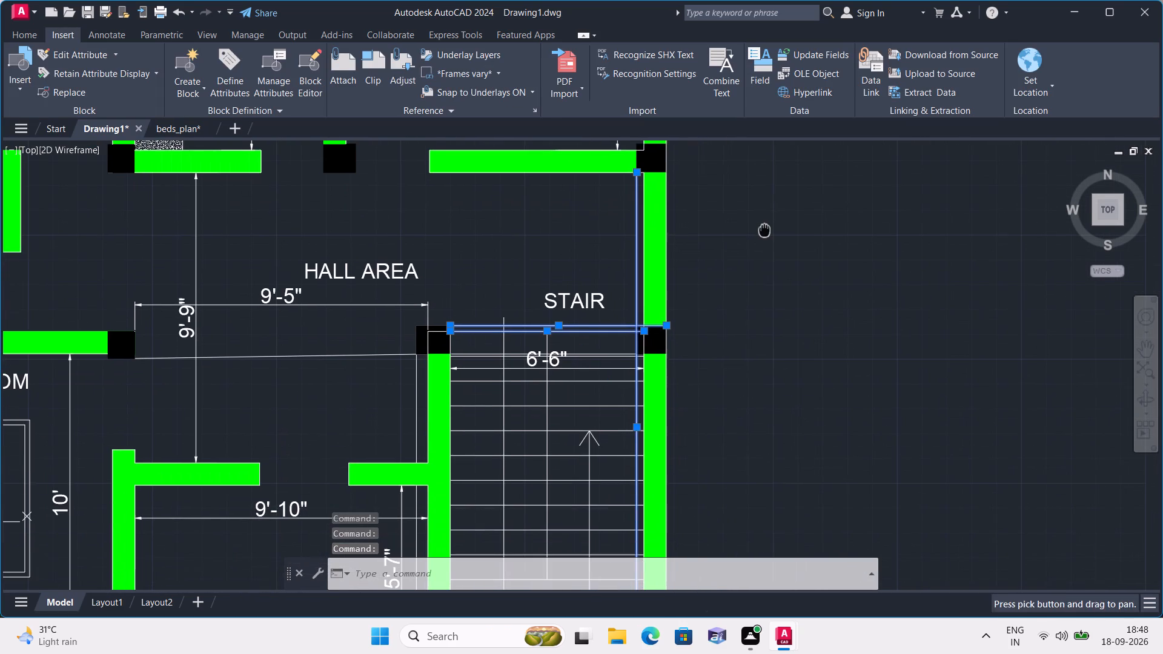
pyautogui.press('Delete')
# Erase the guide along the verandah's front, the vertical guide beside the stair wall, and both lines crossing the stair between lower columns.
pyautogui.scroll(-1, 770, 258)
pyautogui.moveTo(771, 279); pyautogui.dragTo(738, 217, button='middle')
pyautogui.moveTo(737, 274); pyautogui.dragTo(706, 207, button='middle')
pyautogui.scroll(2, 537, 394)
pyautogui.scroll(-1, 356, 359)
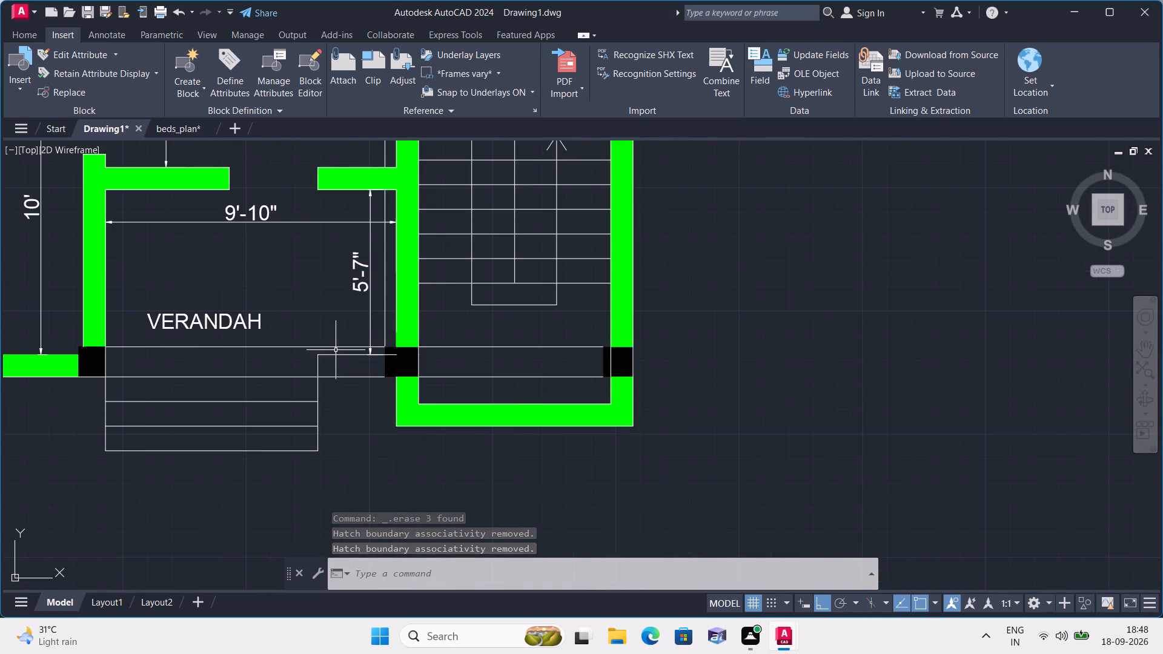
pyautogui.click(334, 349)
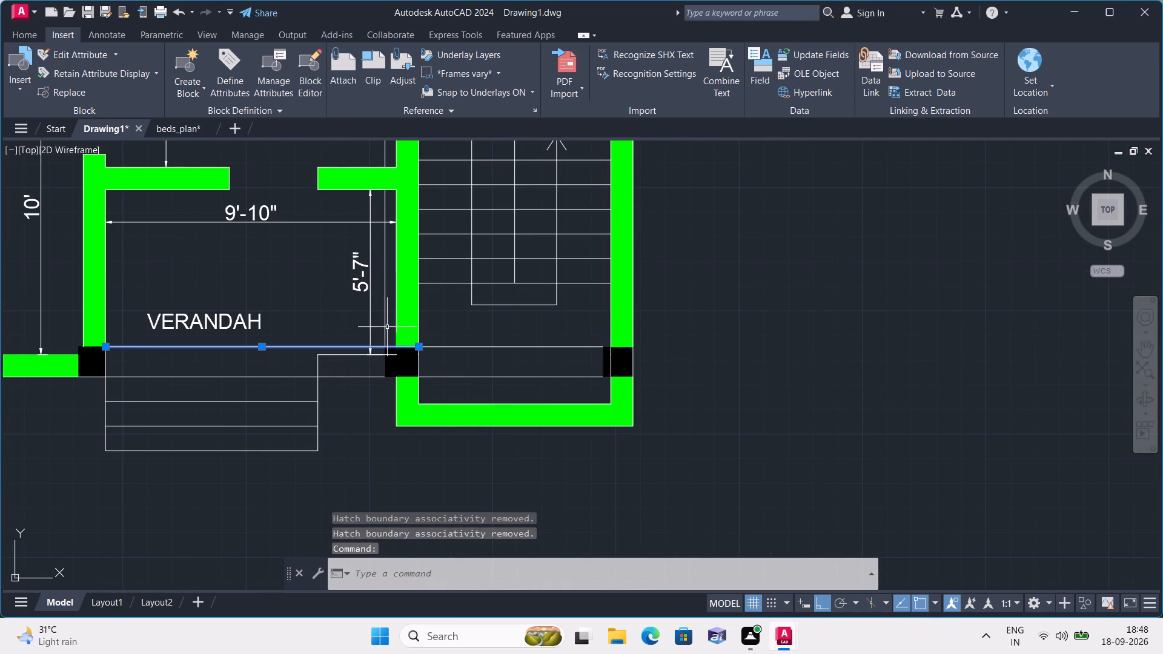
pyautogui.click(386, 326)
pyautogui.click(446, 347)
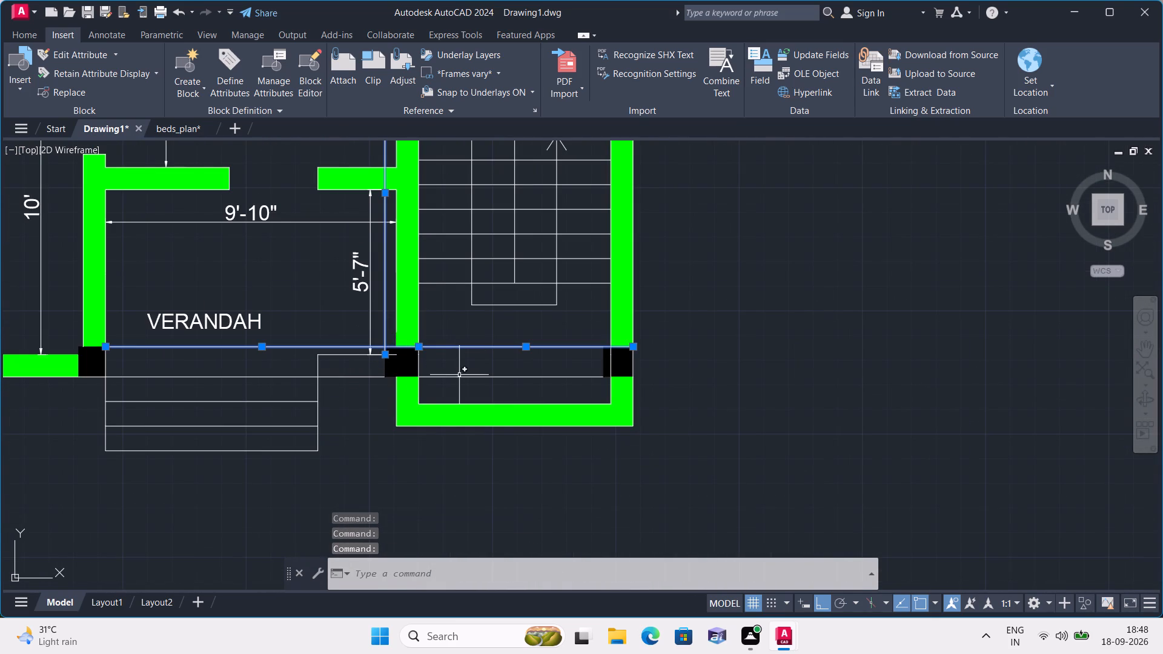
pyautogui.click(459, 375)
pyautogui.press('Delete')
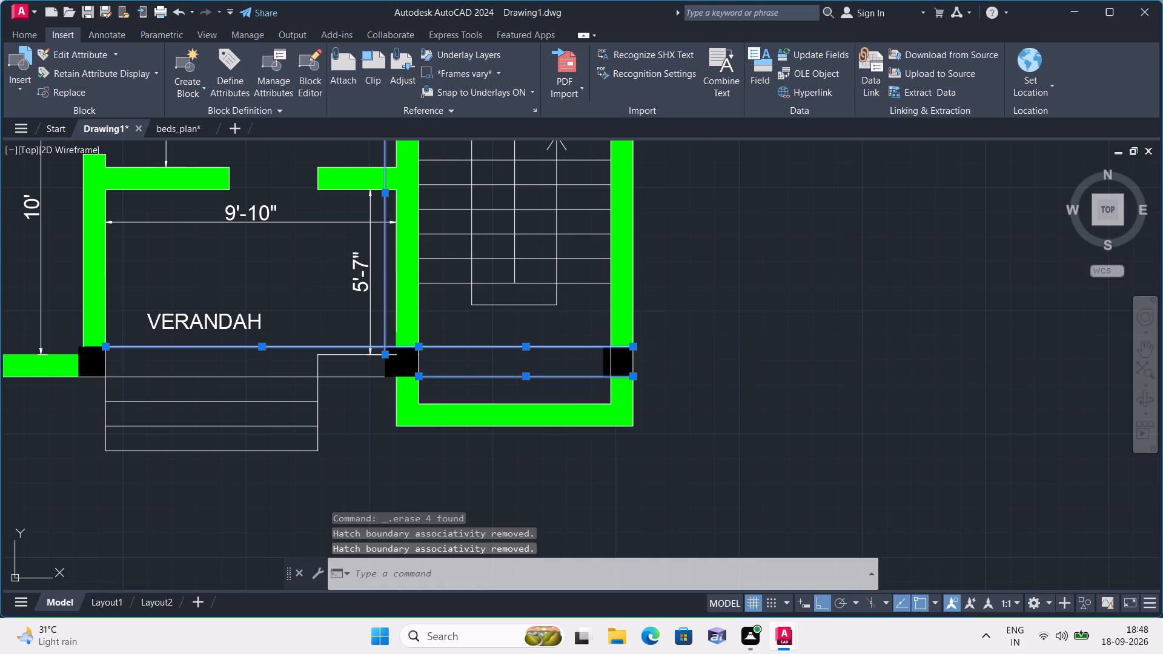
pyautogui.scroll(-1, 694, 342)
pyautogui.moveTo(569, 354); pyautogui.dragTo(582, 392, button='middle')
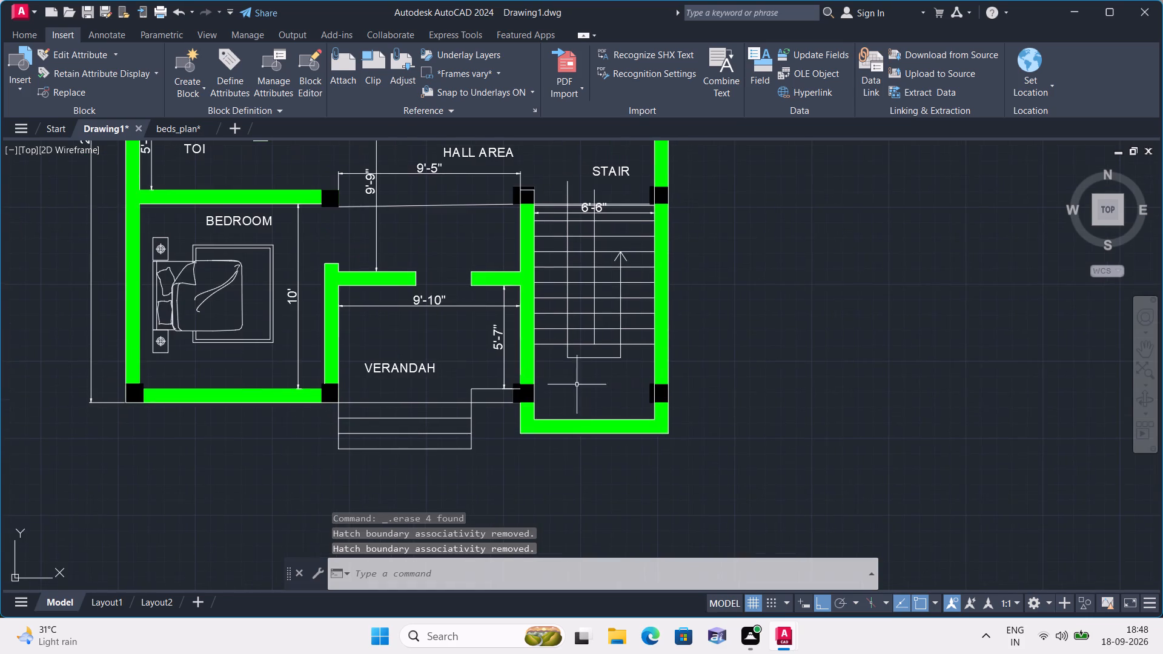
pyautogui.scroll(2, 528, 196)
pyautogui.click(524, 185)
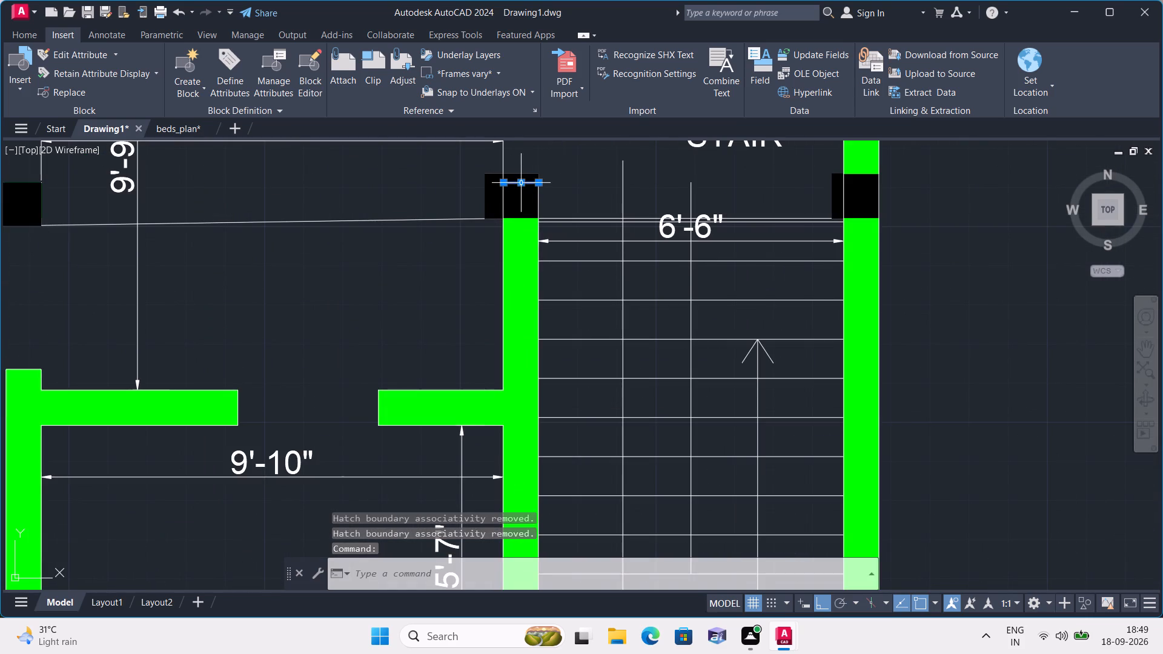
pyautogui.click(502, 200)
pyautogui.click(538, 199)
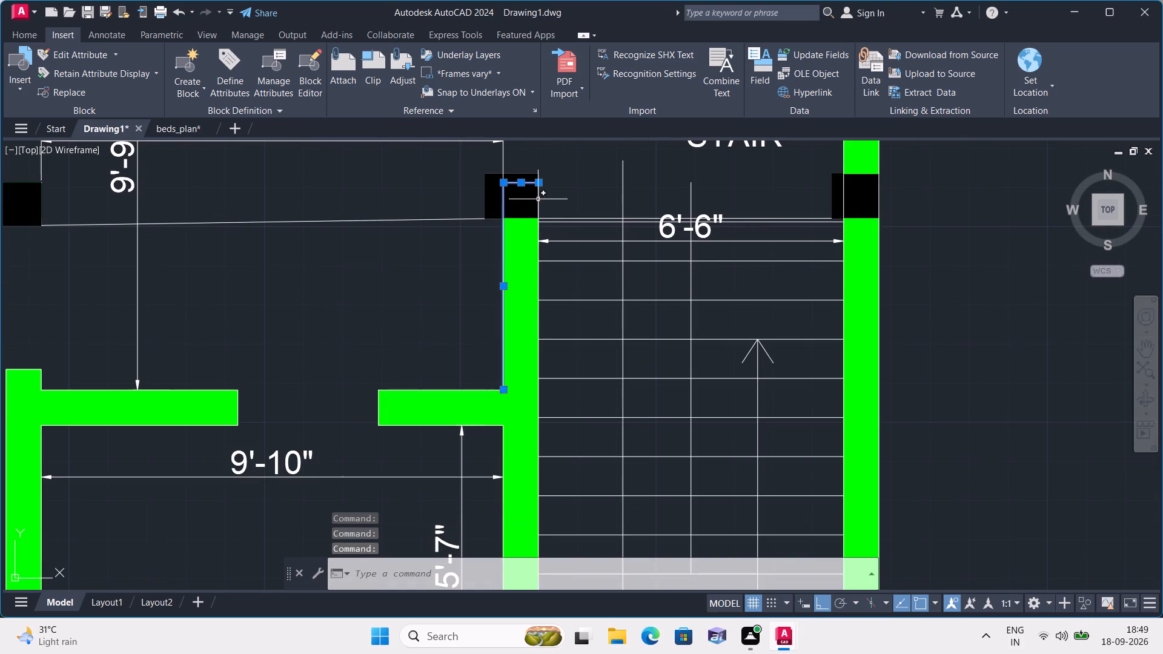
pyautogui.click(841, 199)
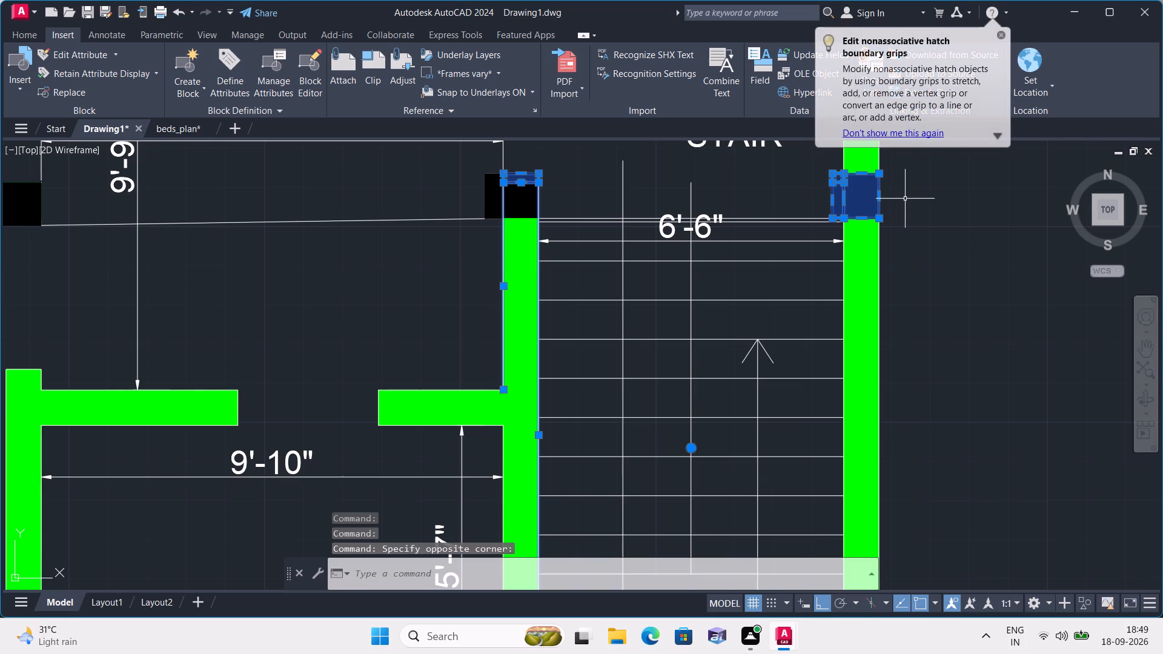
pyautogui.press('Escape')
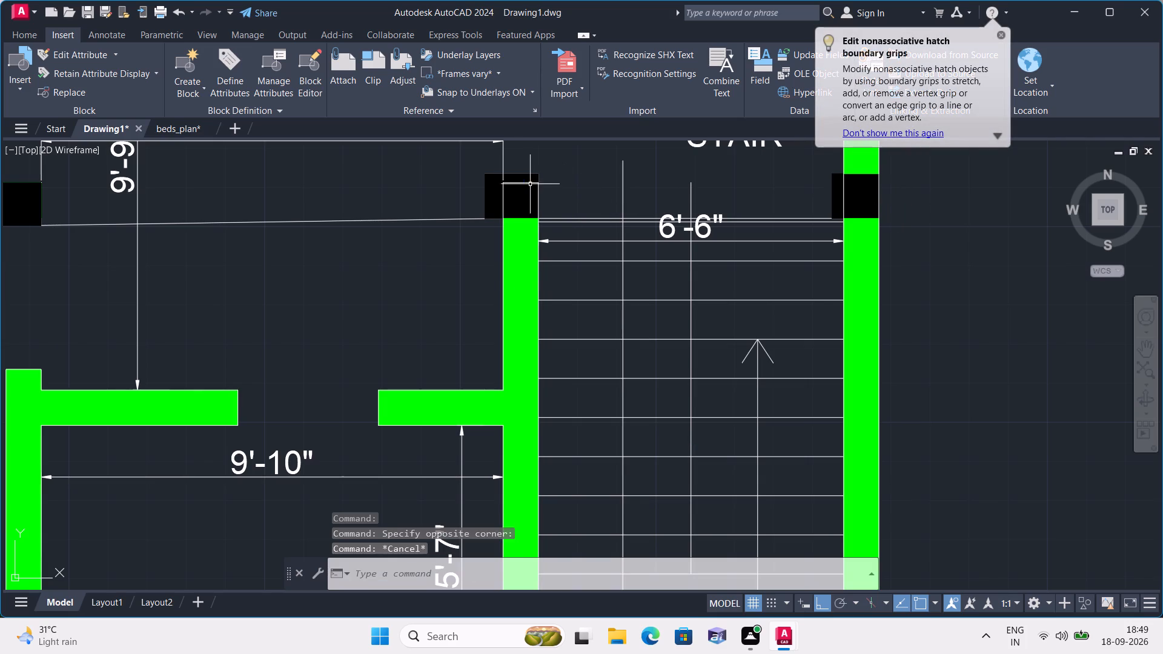
# Erase the three wall outlines running through the hall-side column: the short top line and both faces of the stair's inner wall.
pyautogui.click(530, 184)
pyautogui.click(538, 198)
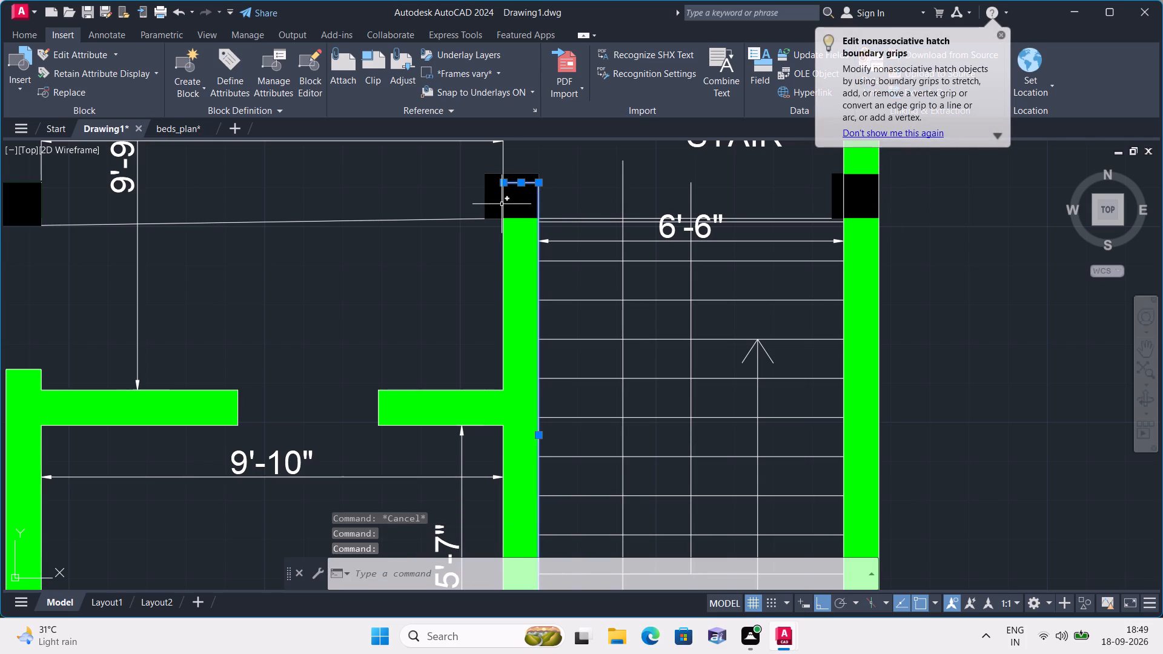
pyautogui.click(502, 204)
pyautogui.scroll(-1, 812, 282)
pyautogui.press('Delete')
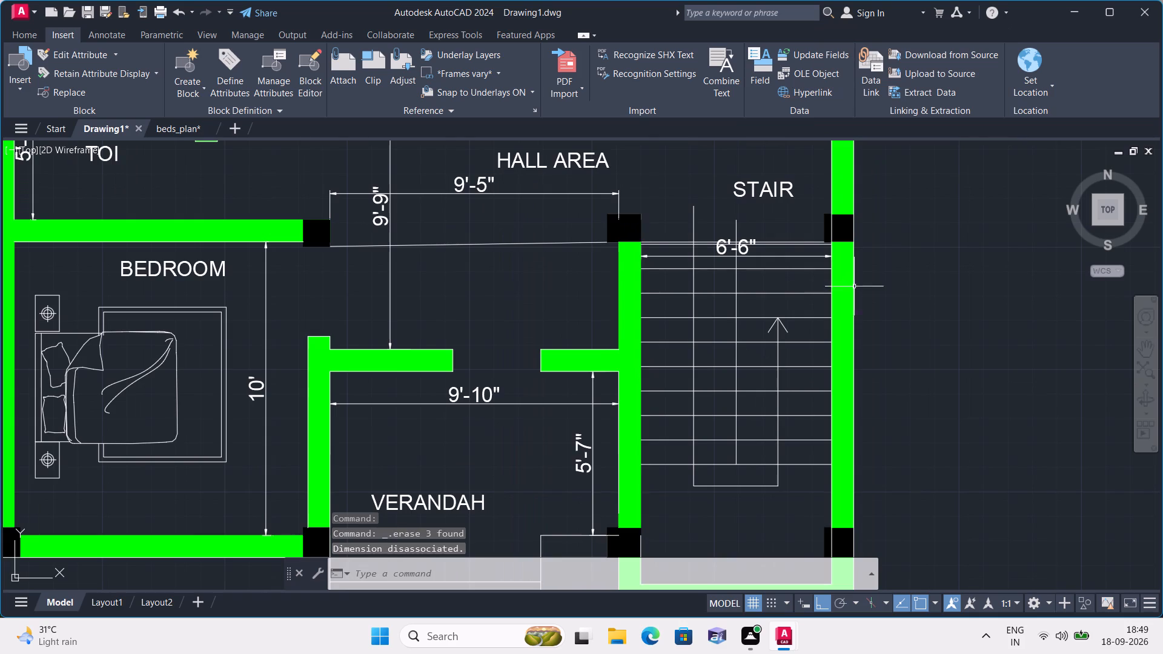
# Erase the stair outer wall's inner and outer face lines that cross the column opposite the hall-side column.
pyautogui.scroll(1, 826, 233)
pyautogui.click(832, 225)
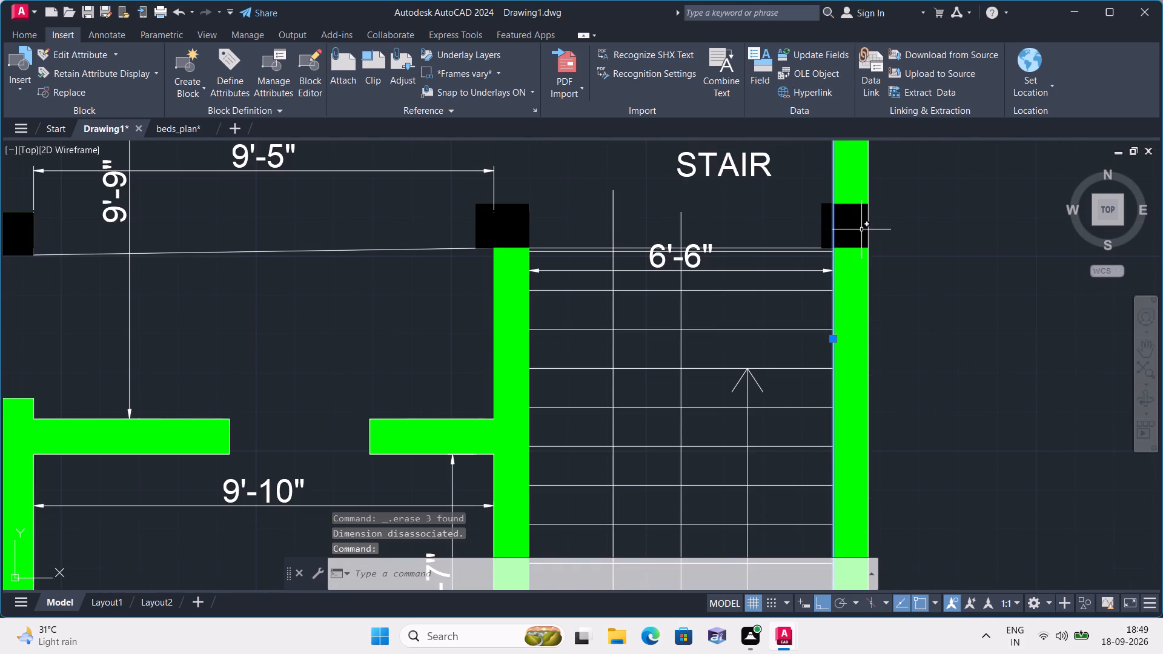
pyautogui.click(870, 225)
pyautogui.scroll(-1, 923, 227)
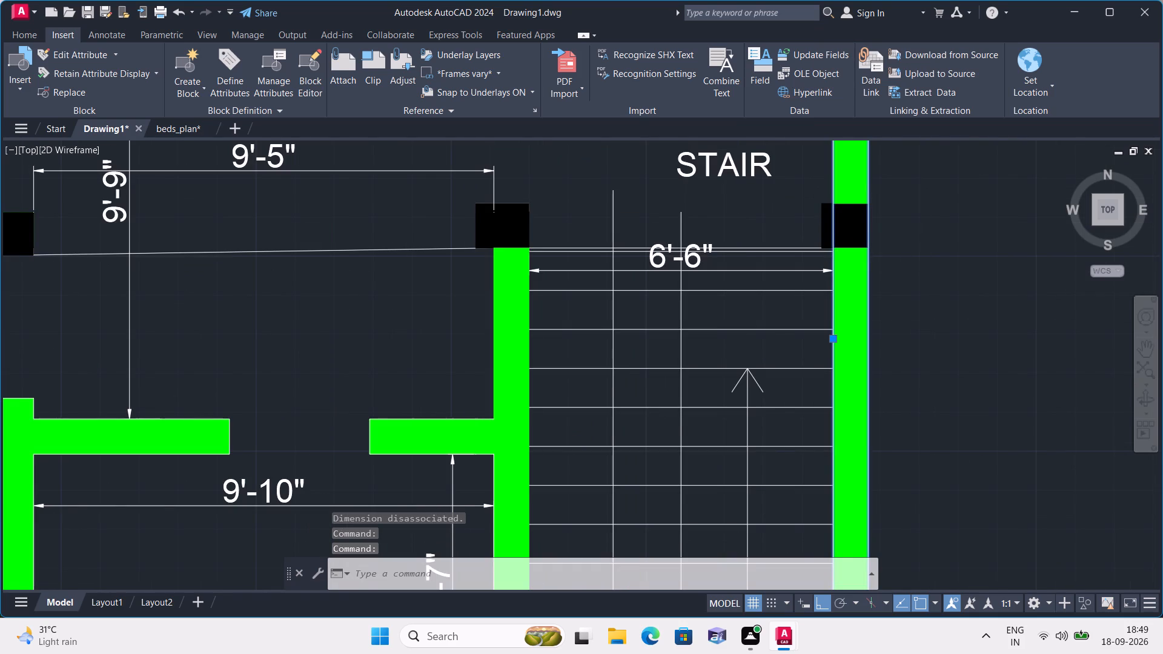
pyautogui.press('Delete')
# Erase the two short inner face lines cutting through the lower stair columns and the horizontal line from the verandah-front column.
pyautogui.moveTo(927, 246); pyautogui.dragTo(887, 181, button='middle')
pyautogui.scroll(-1, 887, 184)
pyautogui.scroll(2, 854, 385)
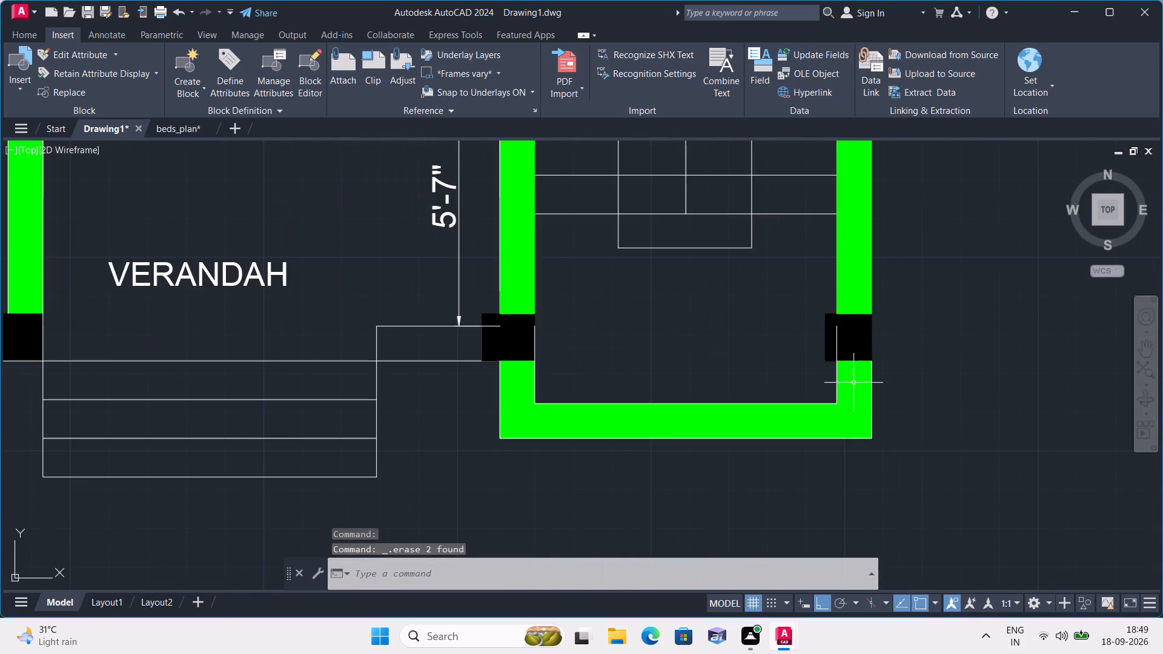
pyautogui.click(837, 348)
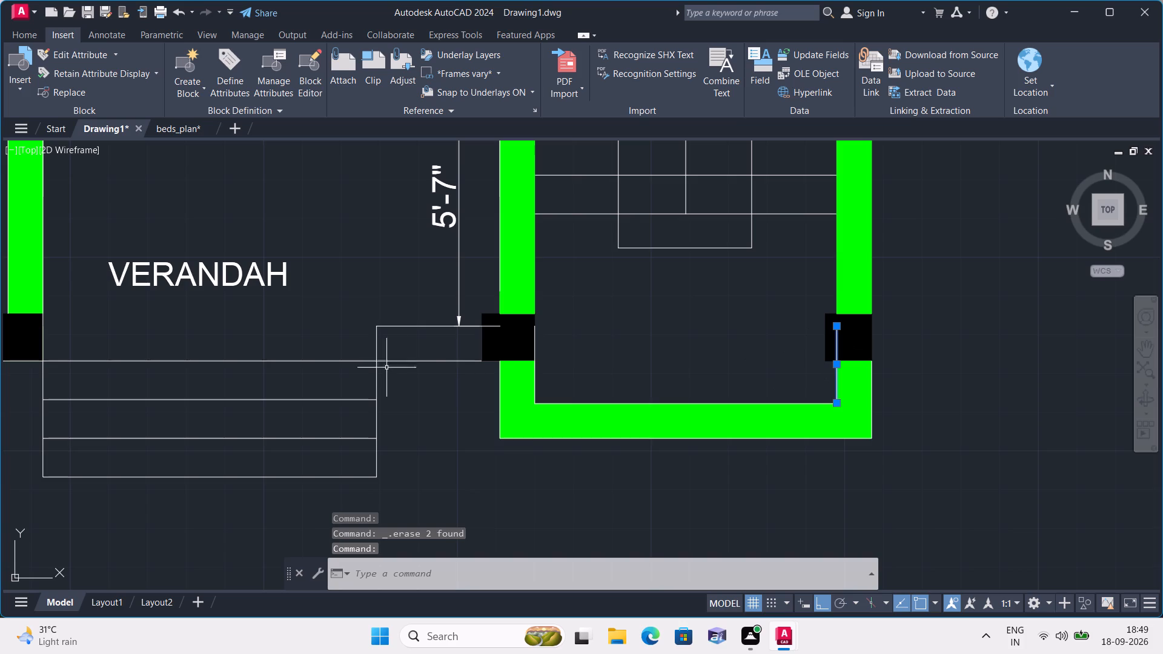
pyautogui.click(535, 337)
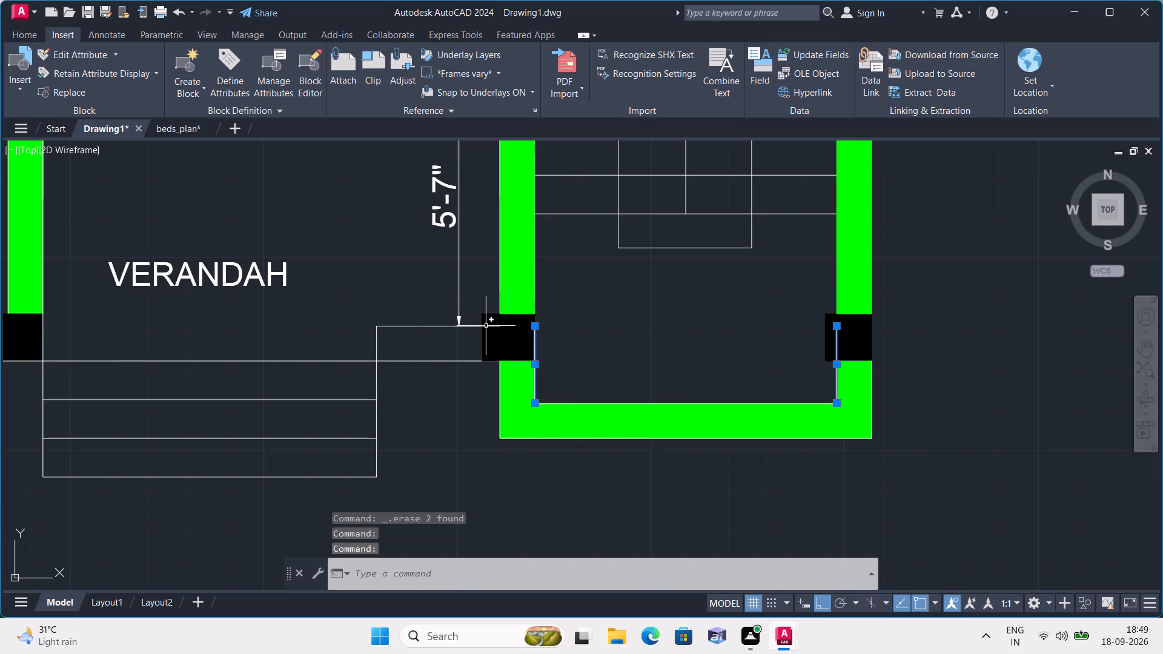
pyautogui.click(486, 326)
pyautogui.scroll(-1, 662, 308)
pyautogui.press('Delete')
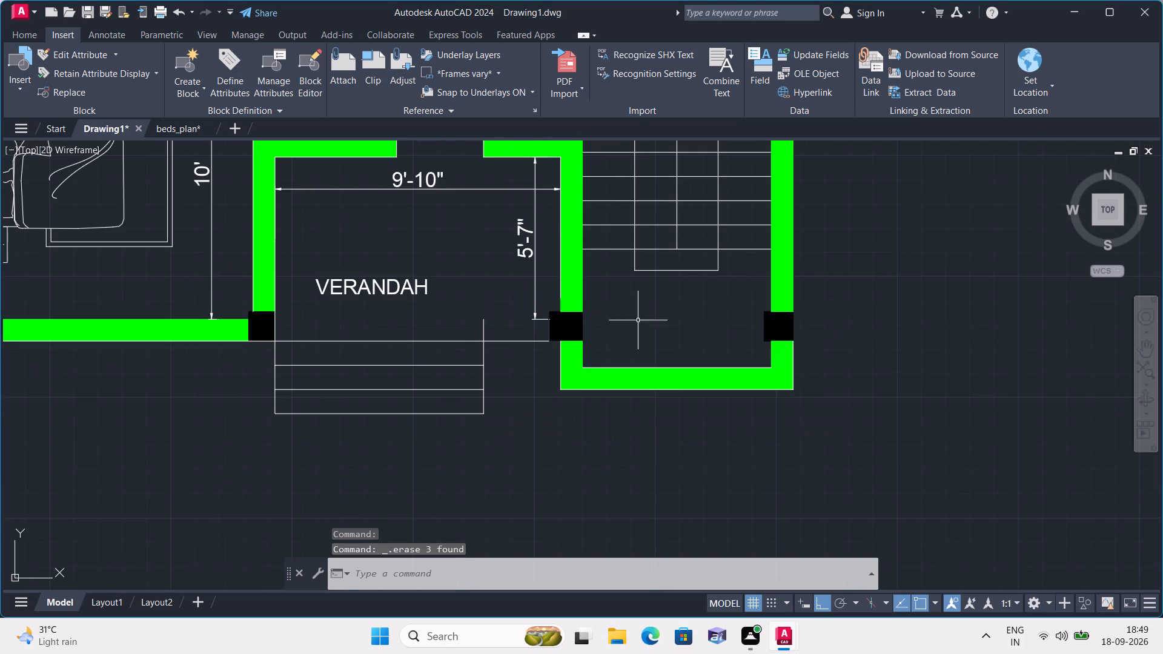
# Draw a horizontal line from the upper end of the entrance steps' stair-side edge to the stair wall's verandah-side face.
pyautogui.scroll(1, 511, 335)
pyautogui.scroll(-1, 511, 335)
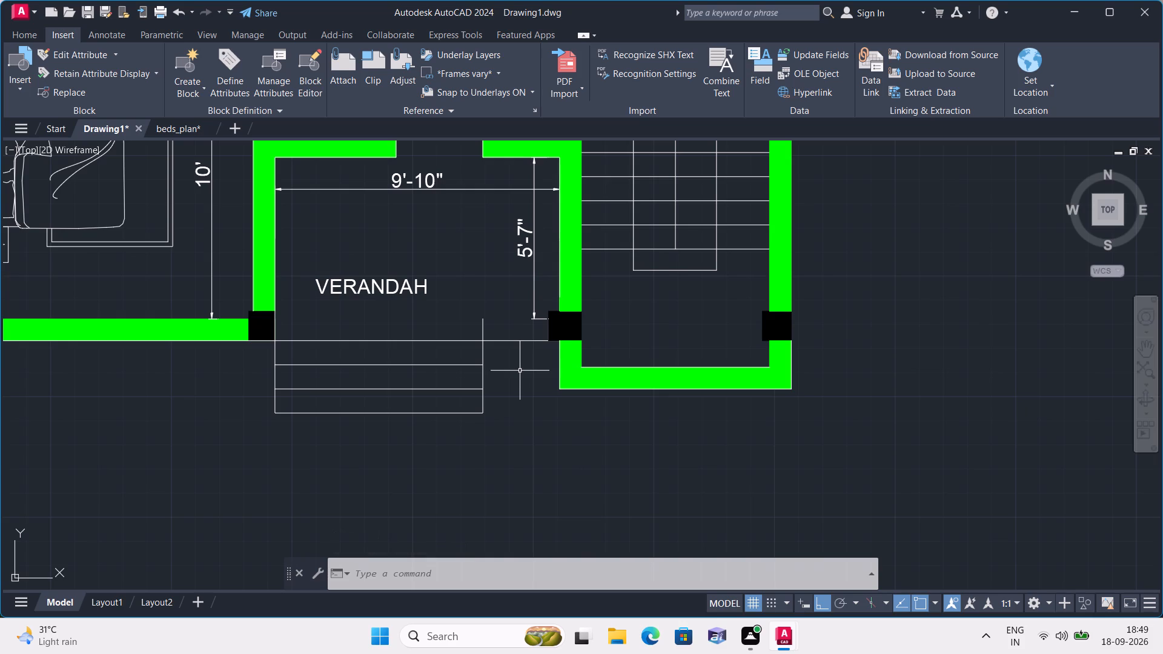
pyautogui.write('l')
pyautogui.press('space')
pyautogui.click(482, 317)
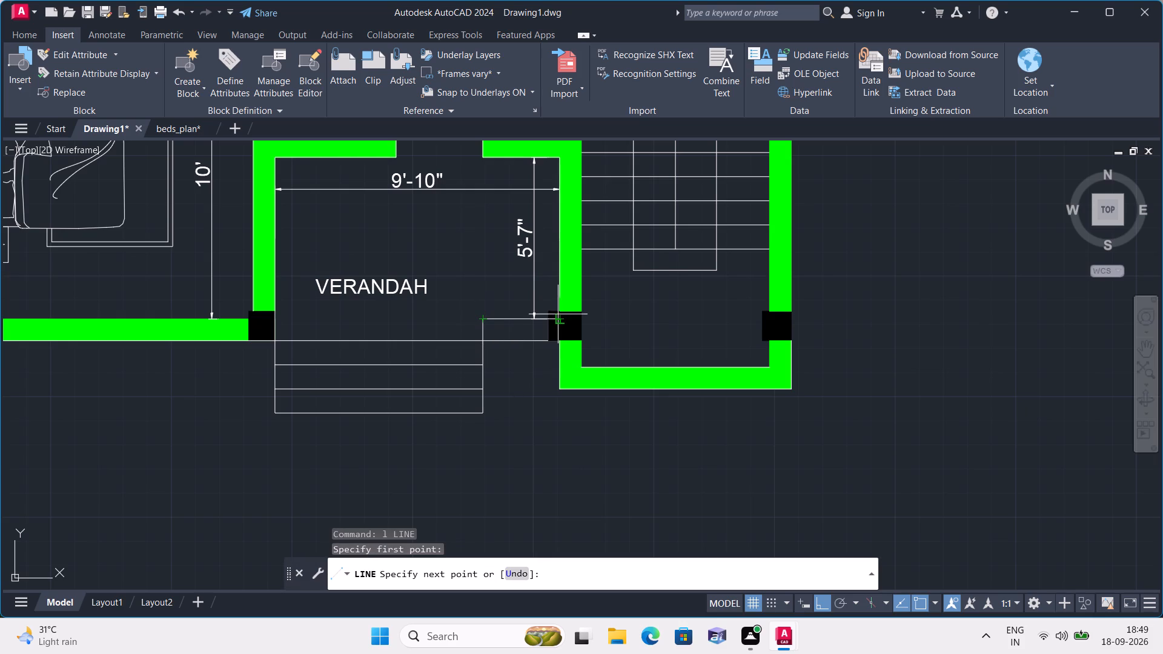
pyautogui.scroll(2, 554, 318)
pyautogui.click(560, 320)
pyautogui.press('space')
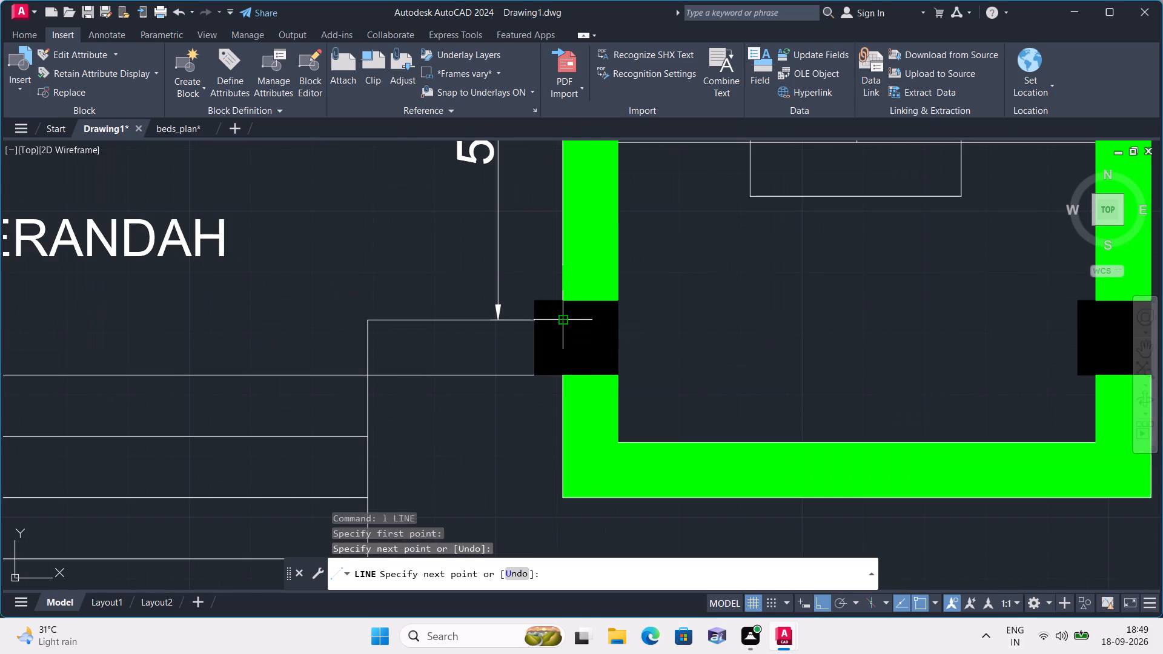
# Hatch the short verandah-front wall between the entrance steps and the stair-side column in solid green.
pyautogui.scroll(-2, 578, 325)
pyautogui.moveTo(667, 328); pyautogui.dragTo(655, 280, button='middle')
pyautogui.write('h')
pyautogui.press('space')
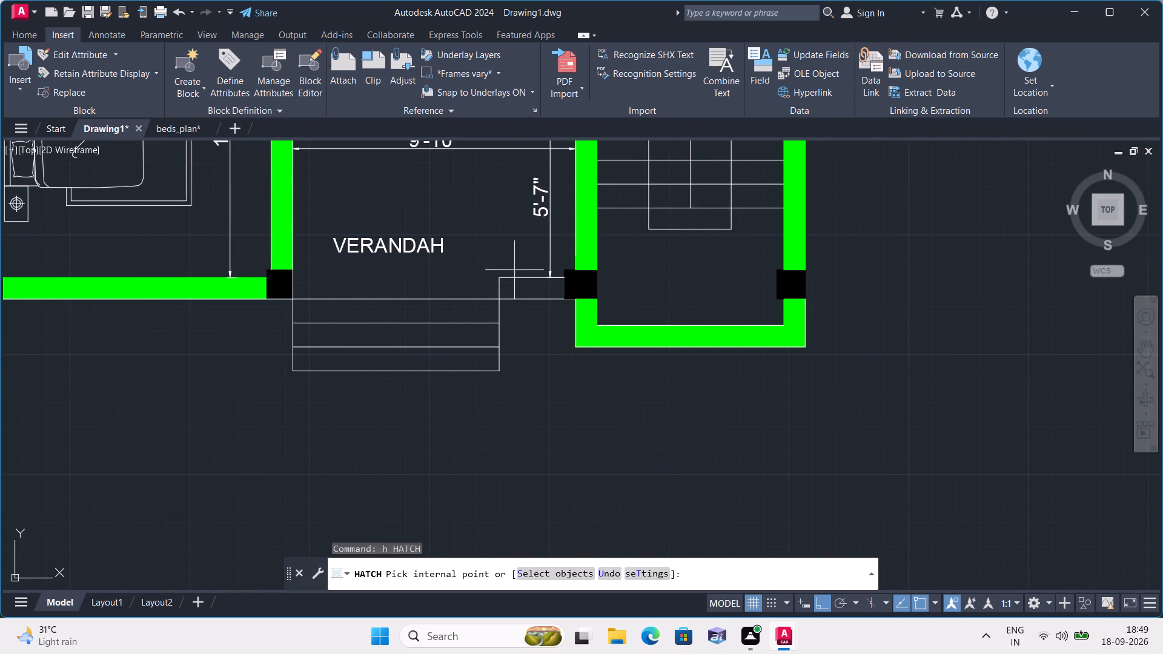
pyautogui.click(538, 289)
pyautogui.press('Escape')
# Look over the whole floor plan to check the column and wall fills, room labels and dimensions.
pyautogui.scroll(-1, 510, 294)
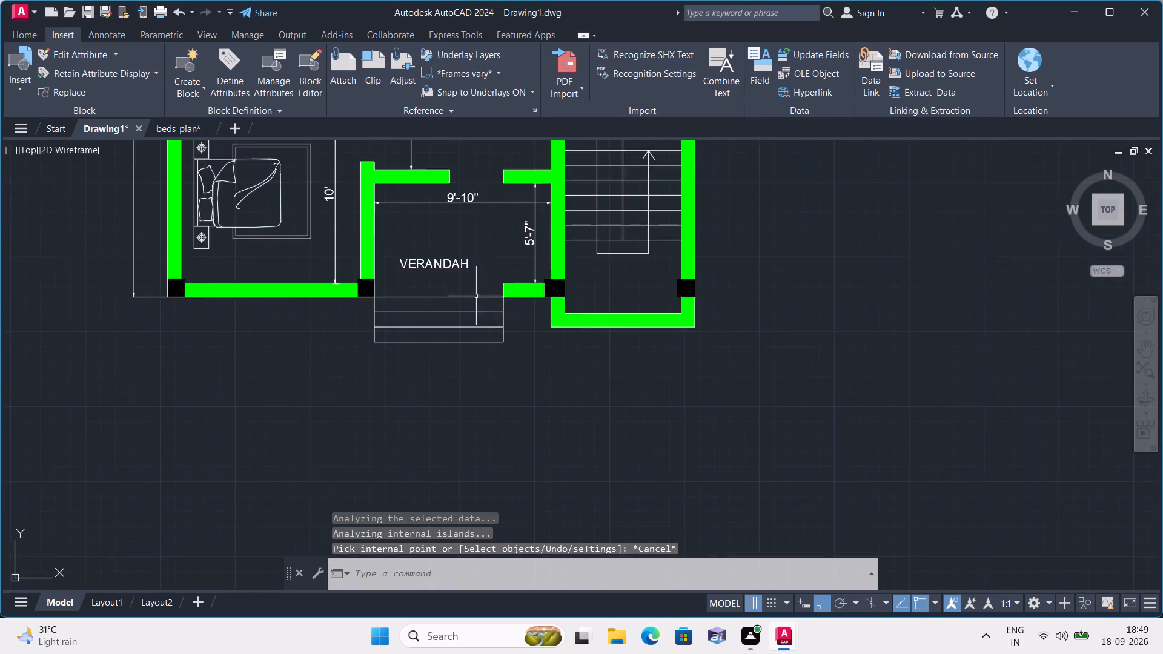
pyautogui.scroll(-1, 476, 296)
pyautogui.scroll(-1, 465, 237)
pyautogui.moveTo(465, 242); pyautogui.dragTo(488, 370, button='middle')
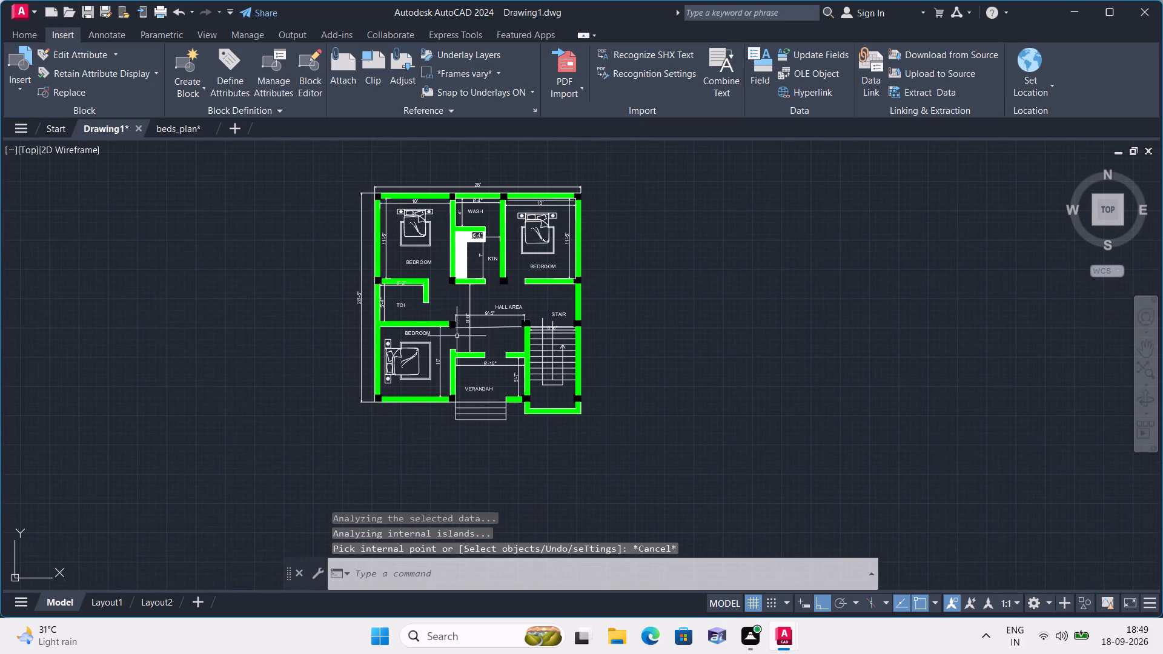
pyautogui.moveTo(411, 253); pyautogui.dragTo(420, 320, button='middle')
pyautogui.scroll(2, 474, 233)
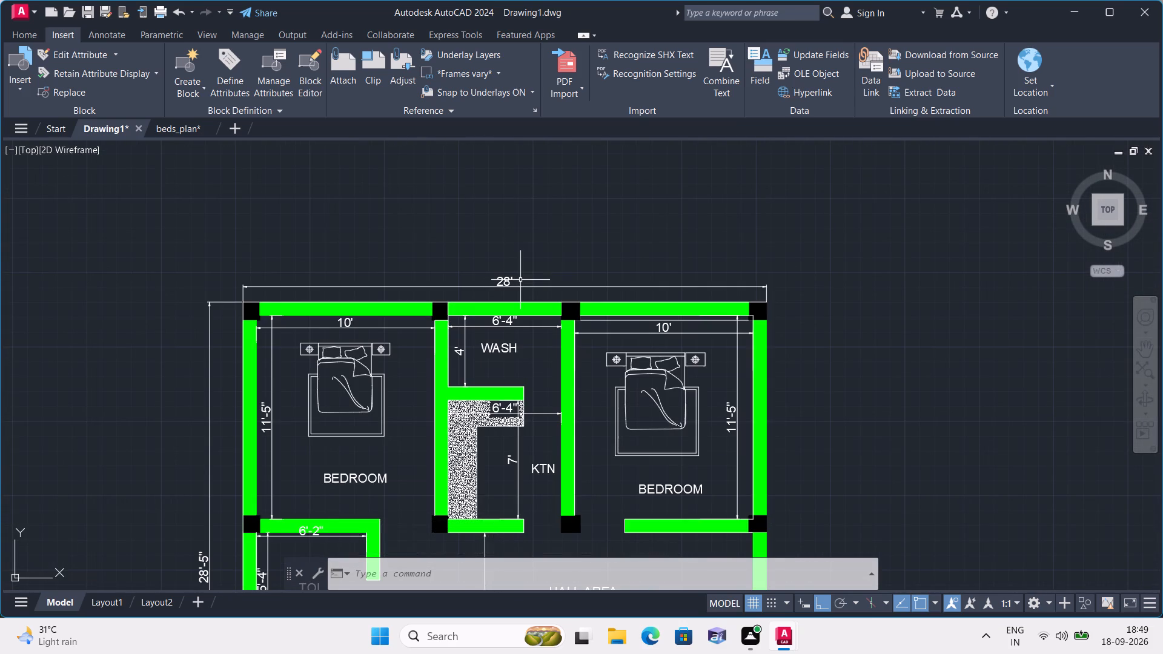
pyautogui.moveTo(373, 382); pyautogui.dragTo(363, 203, button='middle')
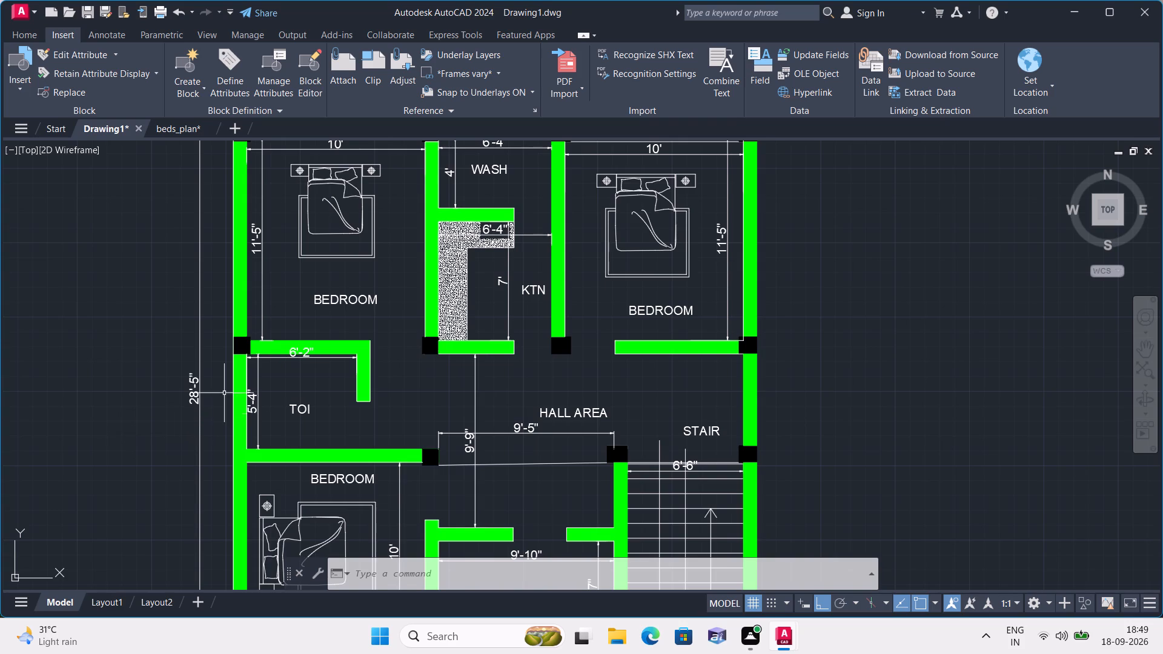
pyautogui.moveTo(225, 389); pyautogui.dragTo(188, 511, button='middle')
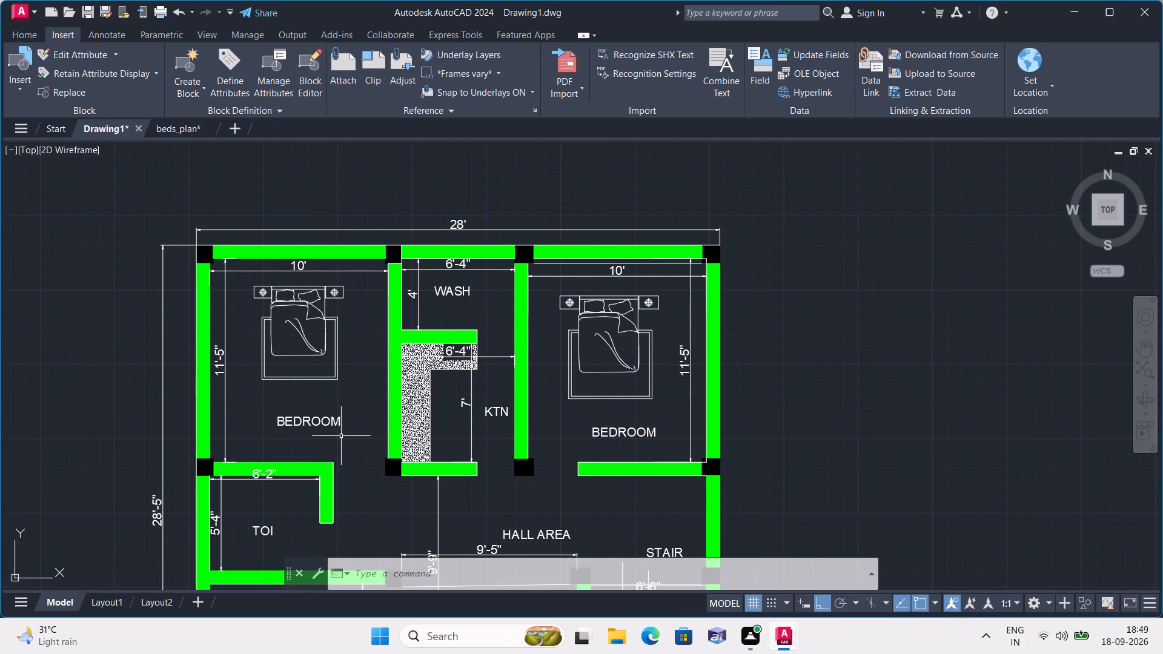
pyautogui.moveTo(340, 436); pyautogui.dragTo(315, 405, button='middle')
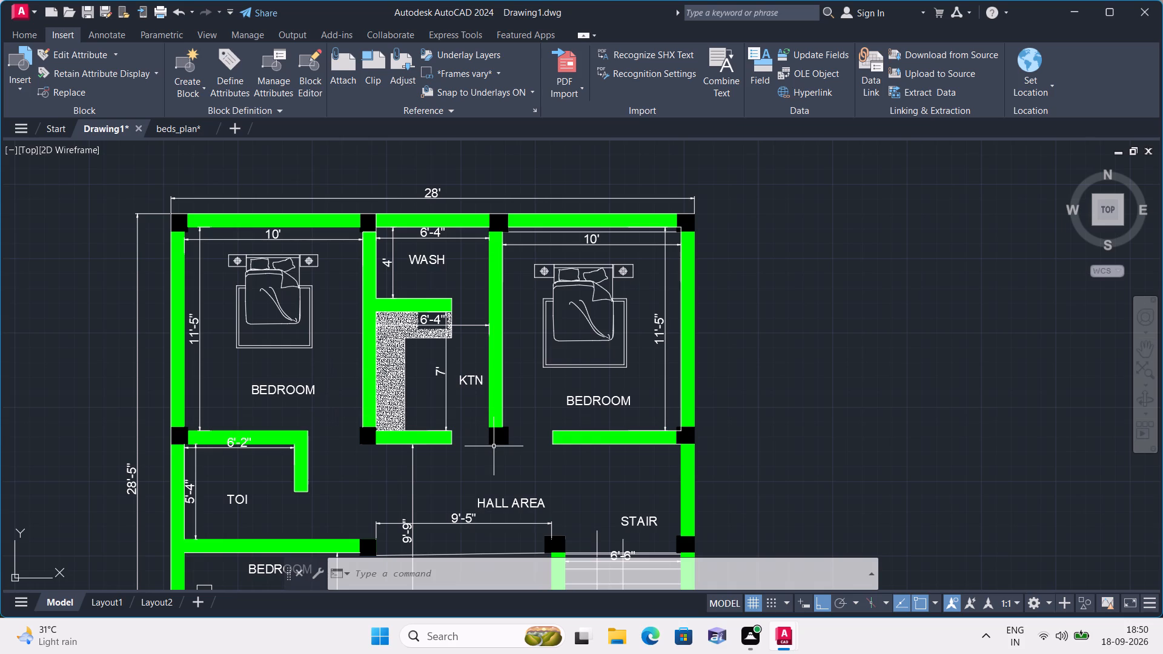
pyautogui.moveTo(489, 442); pyautogui.dragTo(460, 398, button='middle')
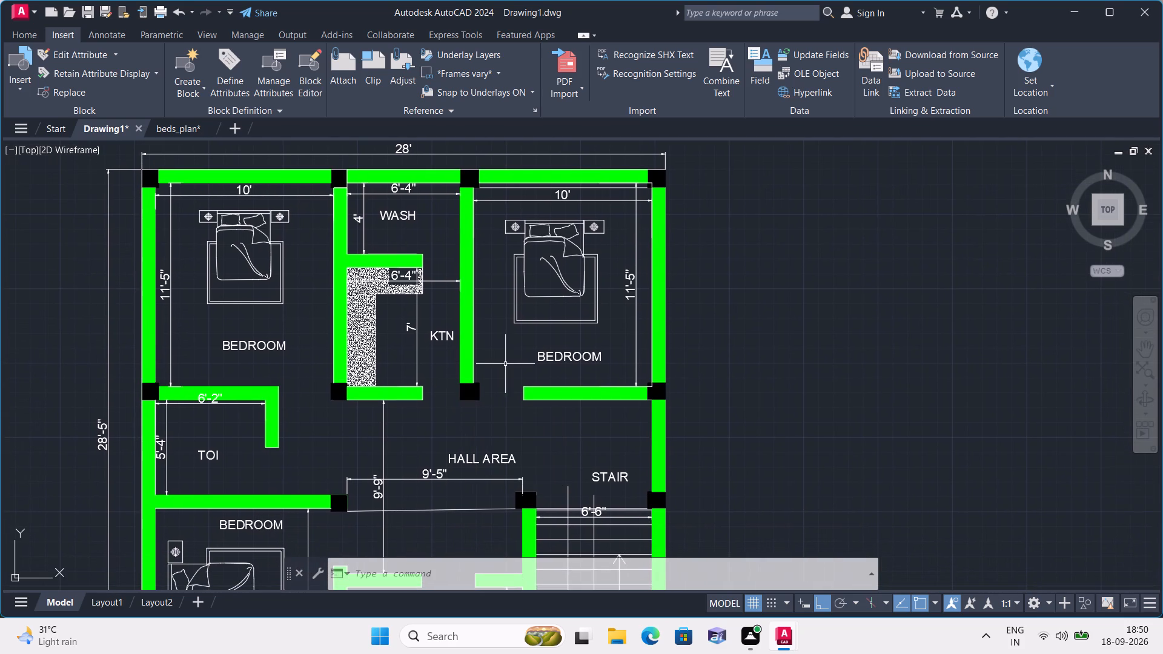
pyautogui.moveTo(568, 440); pyautogui.dragTo(545, 287, button='middle')
pyautogui.scroll(-1, 547, 358)
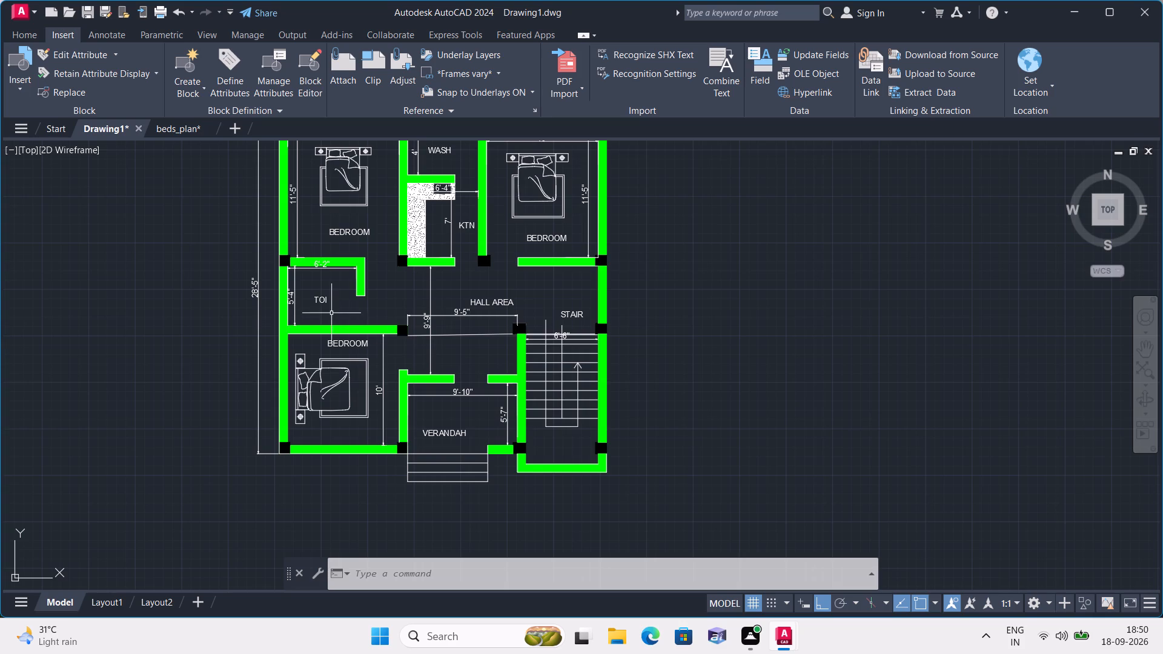
# Move the toilet's 6'-2" width dimension down into the room, clear of the green wall above it.
pyautogui.scroll(2, 317, 299)
pyautogui.click(323, 220)
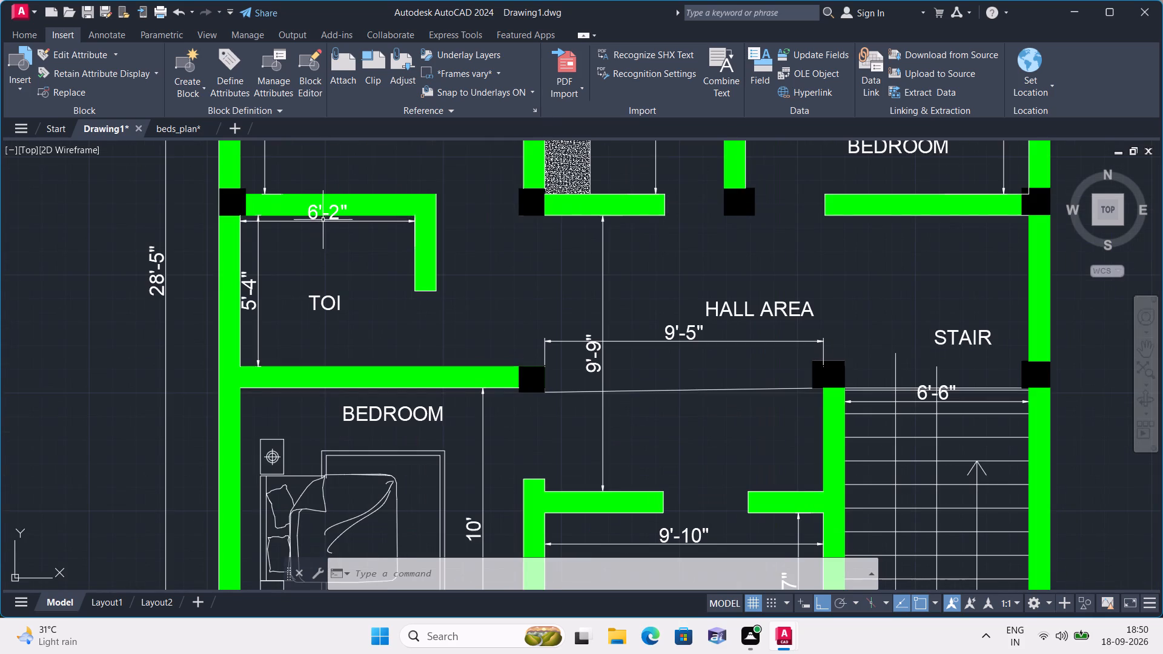
pyautogui.click(34, 34)
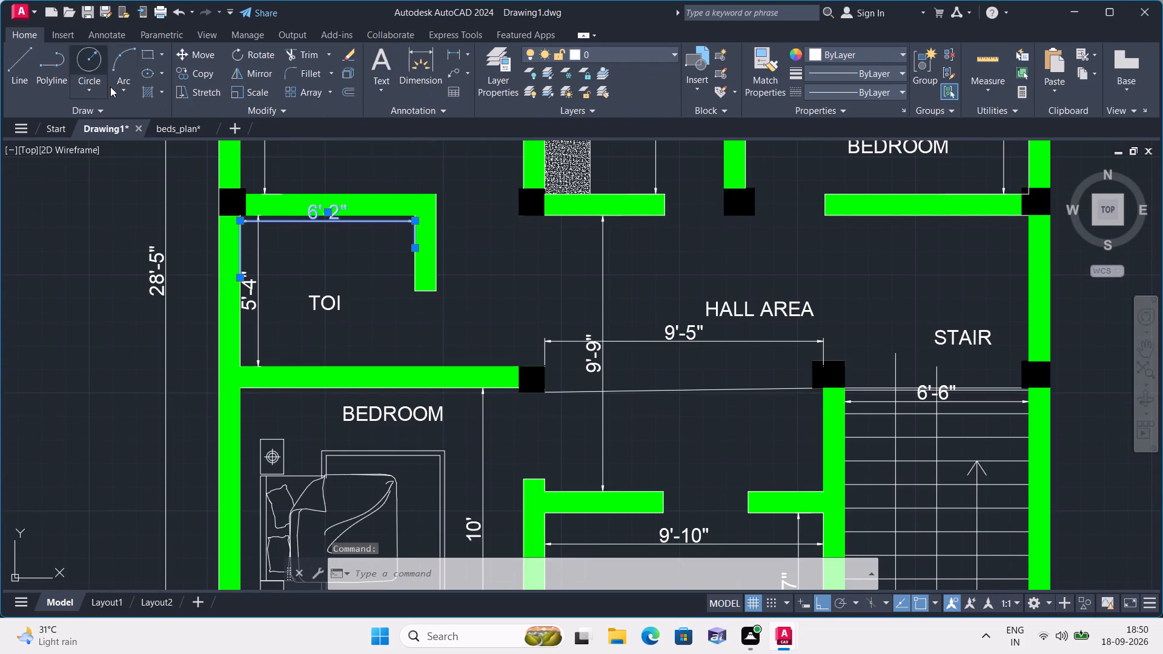
pyautogui.click(200, 53)
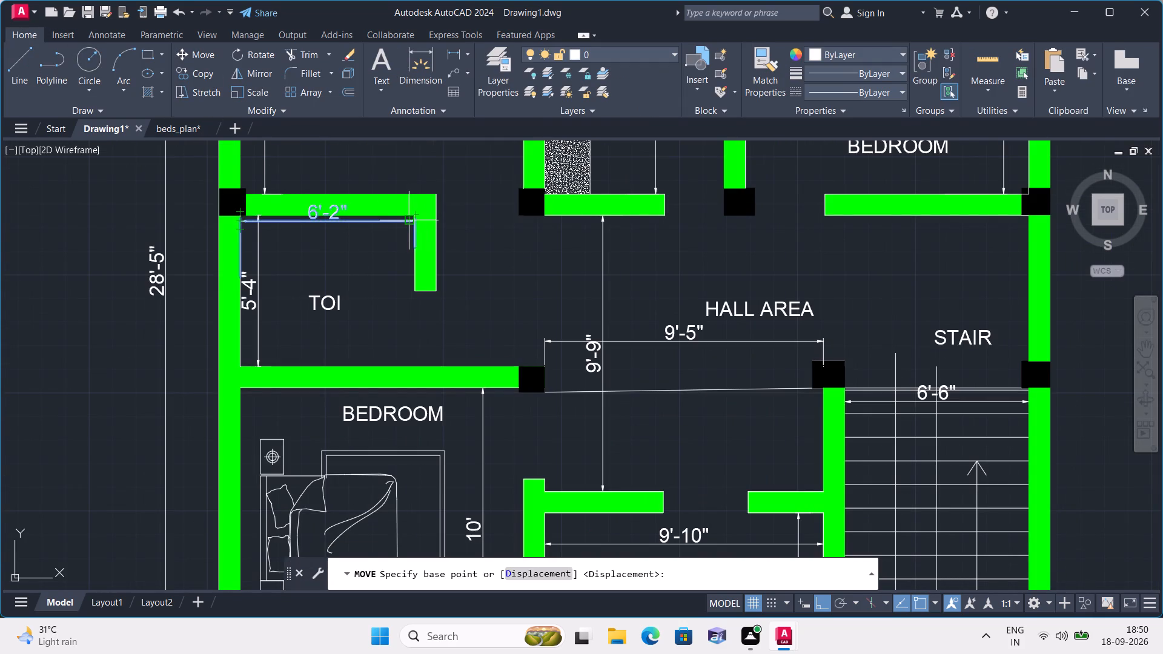
pyautogui.click(410, 216)
pyautogui.click(410, 239)
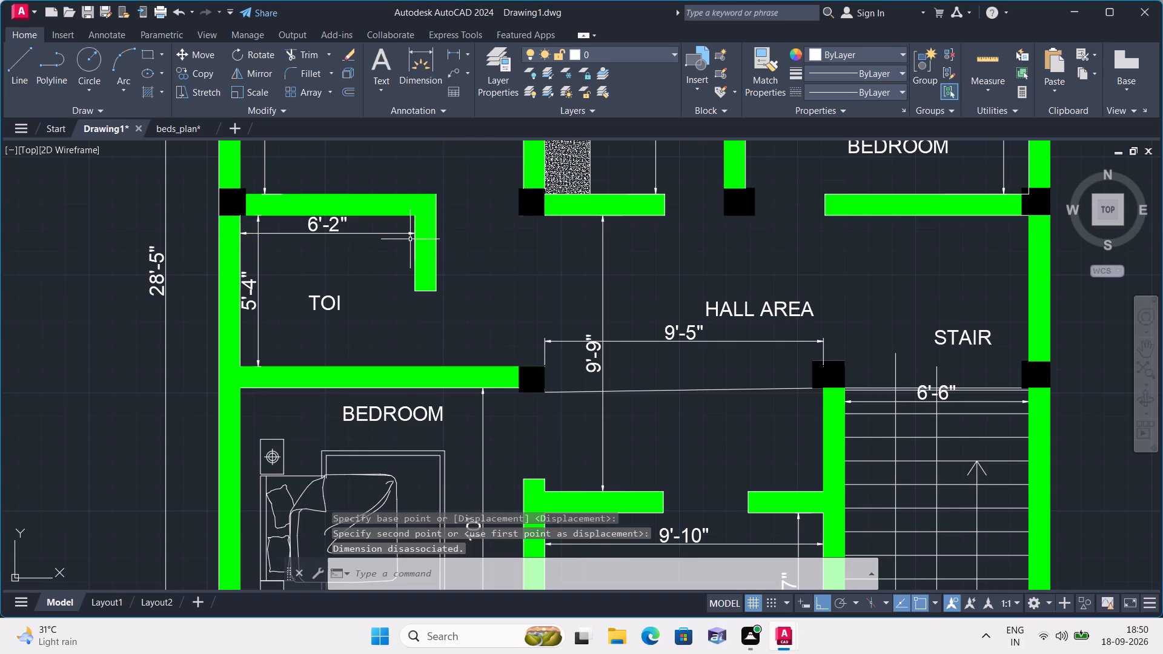
pyautogui.press('Escape')
# Add a horizontal linear dimension across the lower bedroom between its side walls, placed below the bed near the bottom wall.
pyautogui.moveTo(407, 275); pyautogui.dragTo(394, 235, button='middle')
pyautogui.scroll(-1, 401, 265)
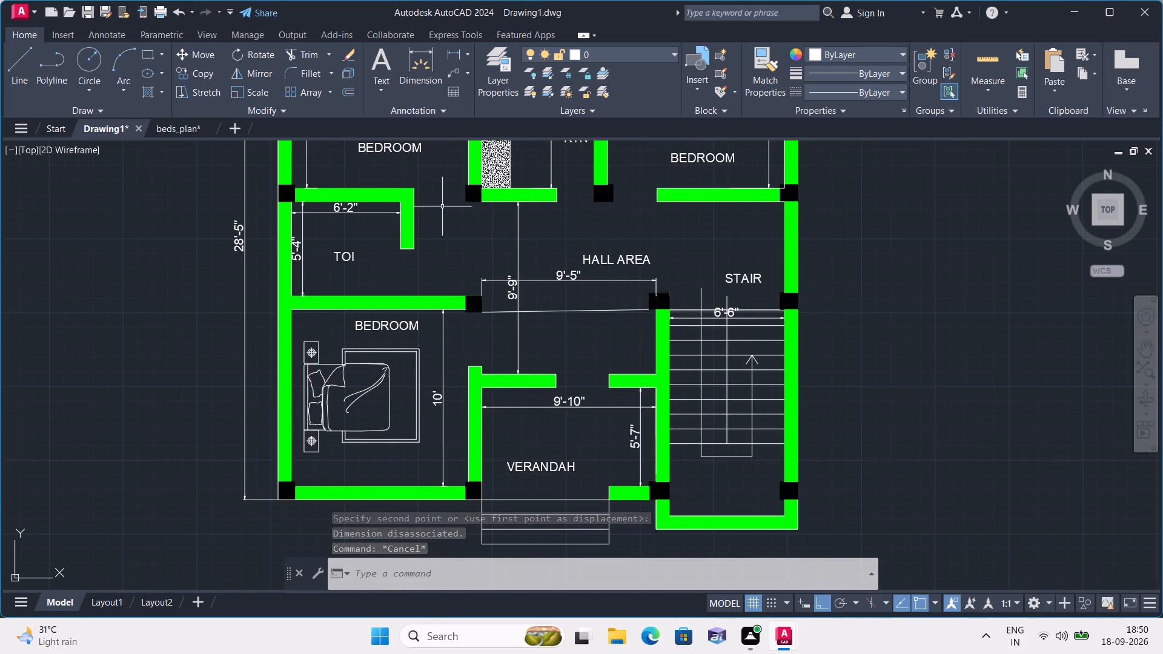
pyautogui.click(467, 51)
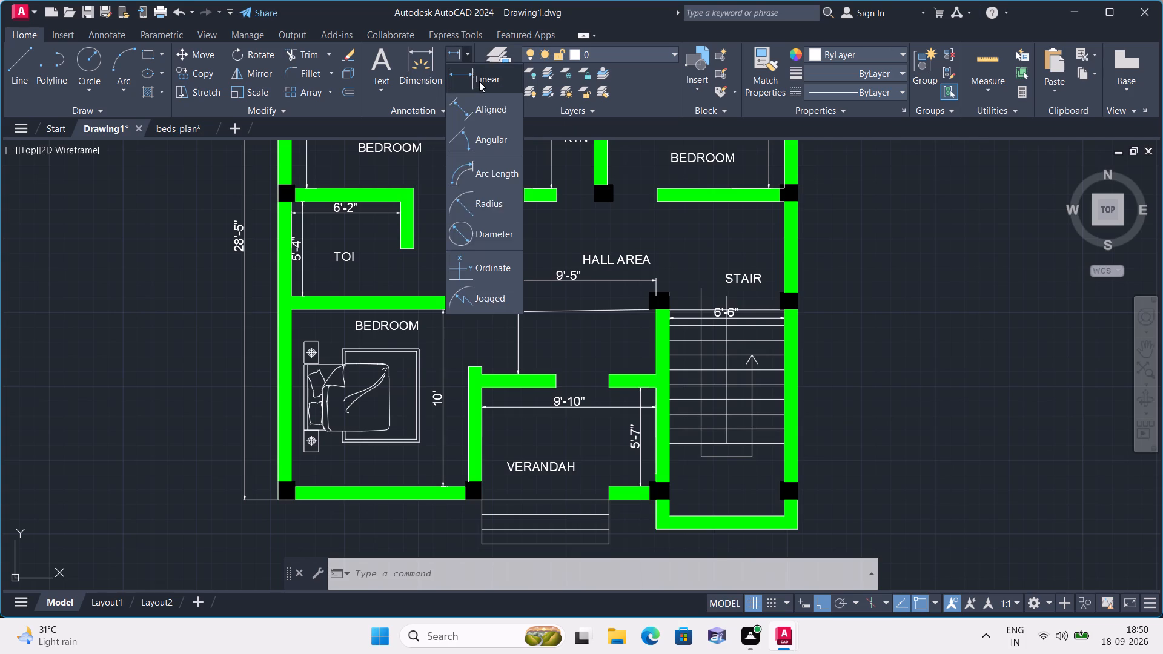
pyautogui.click(479, 80)
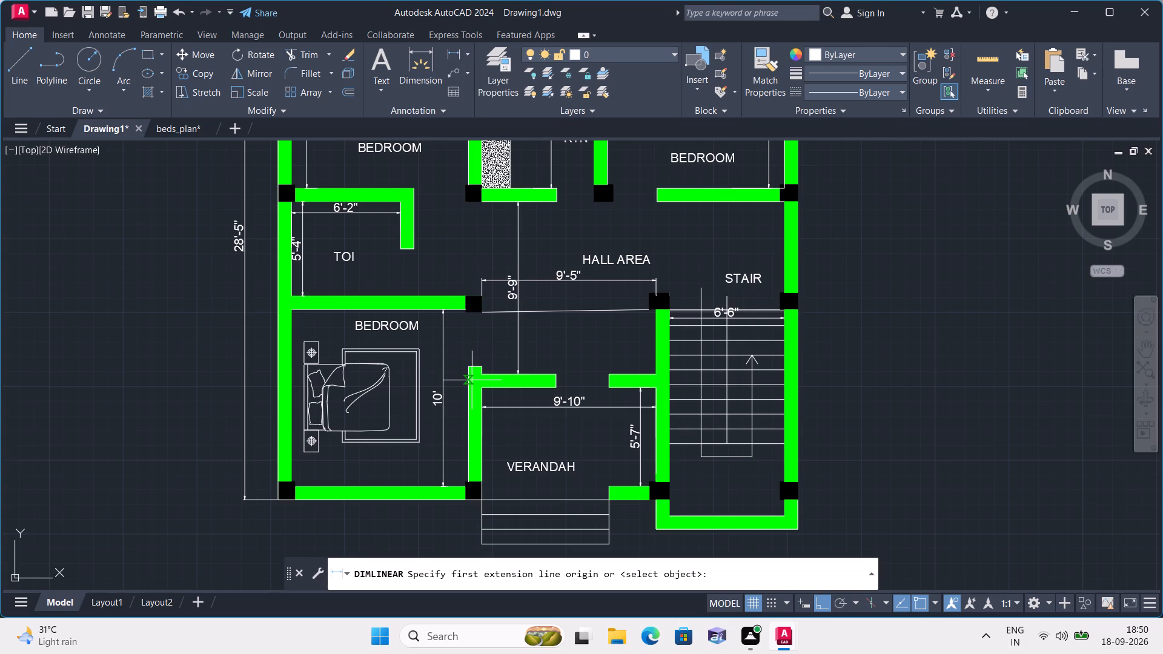
pyautogui.click(469, 386)
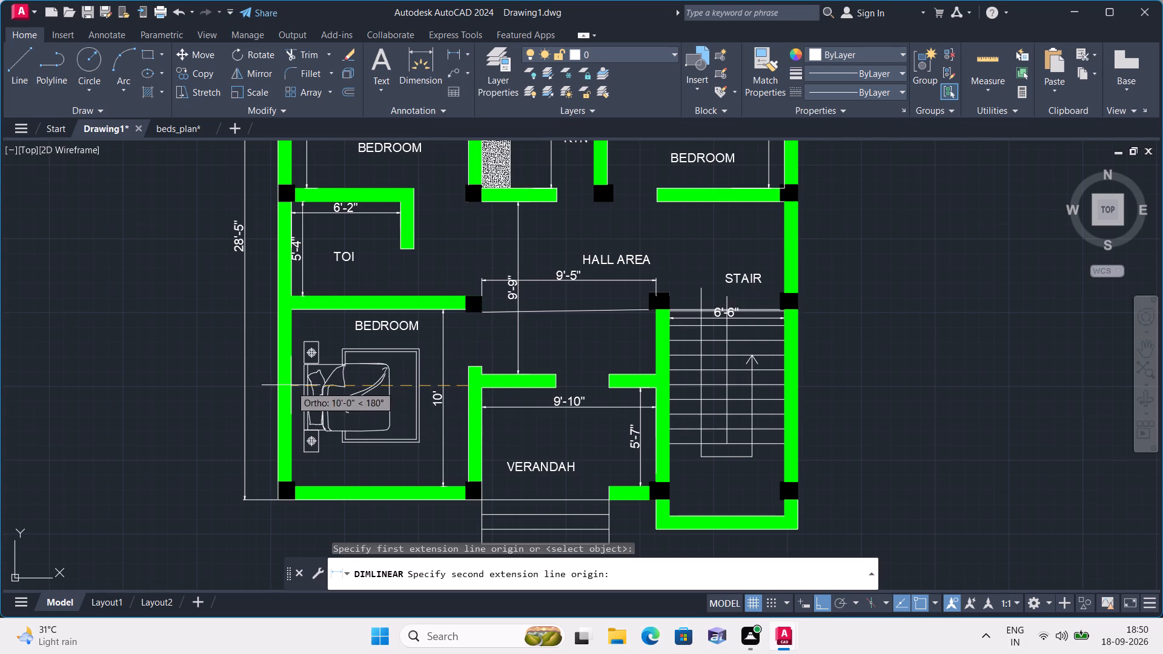
pyautogui.click(291, 385)
pyautogui.click(307, 469)
# Set the text height of the lower bedroom's horizontal dimension to 6".
pyautogui.click(378, 469)
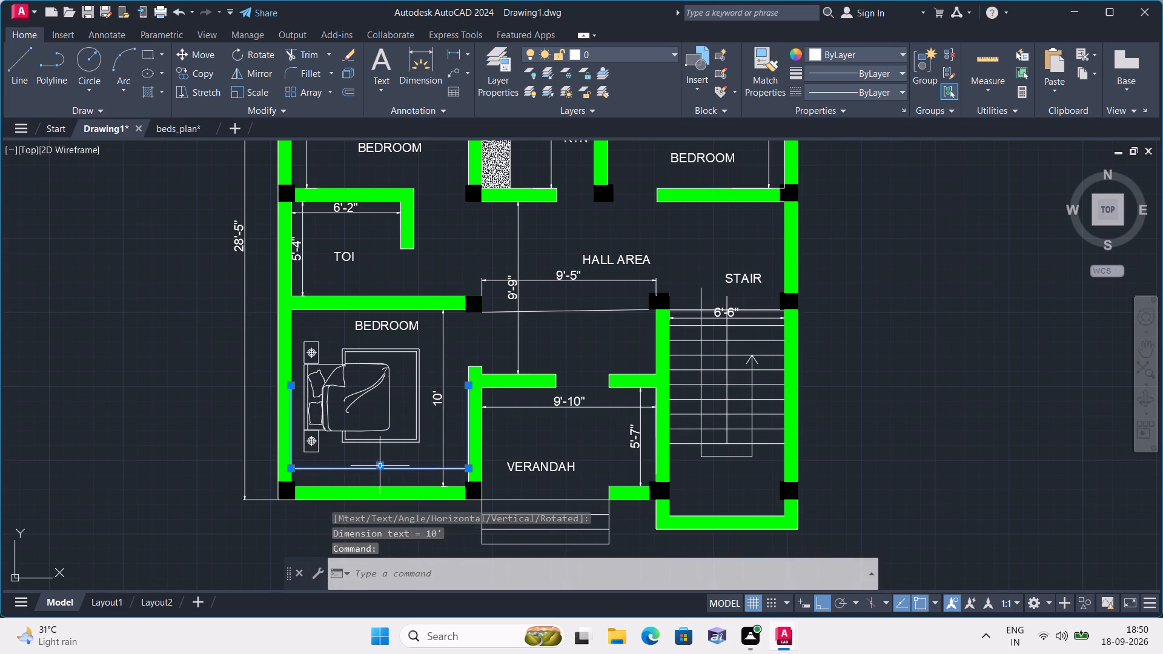
pyautogui.rightClick(193, 381)
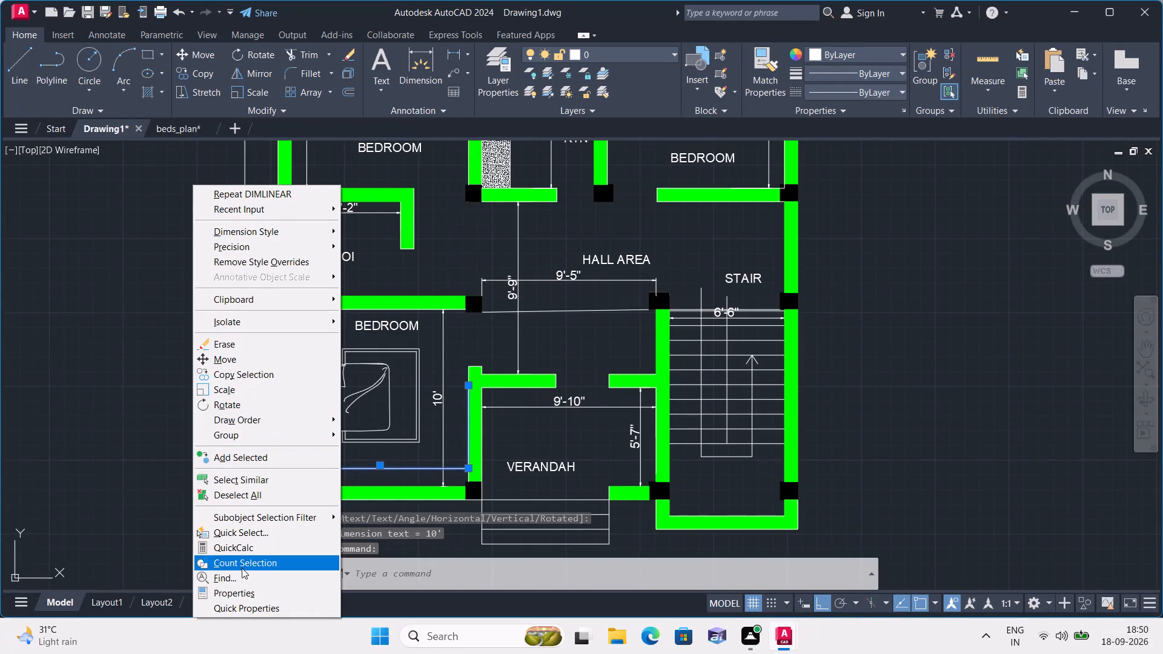
pyautogui.click(242, 589)
pyautogui.scroll(-3, 107, 424)
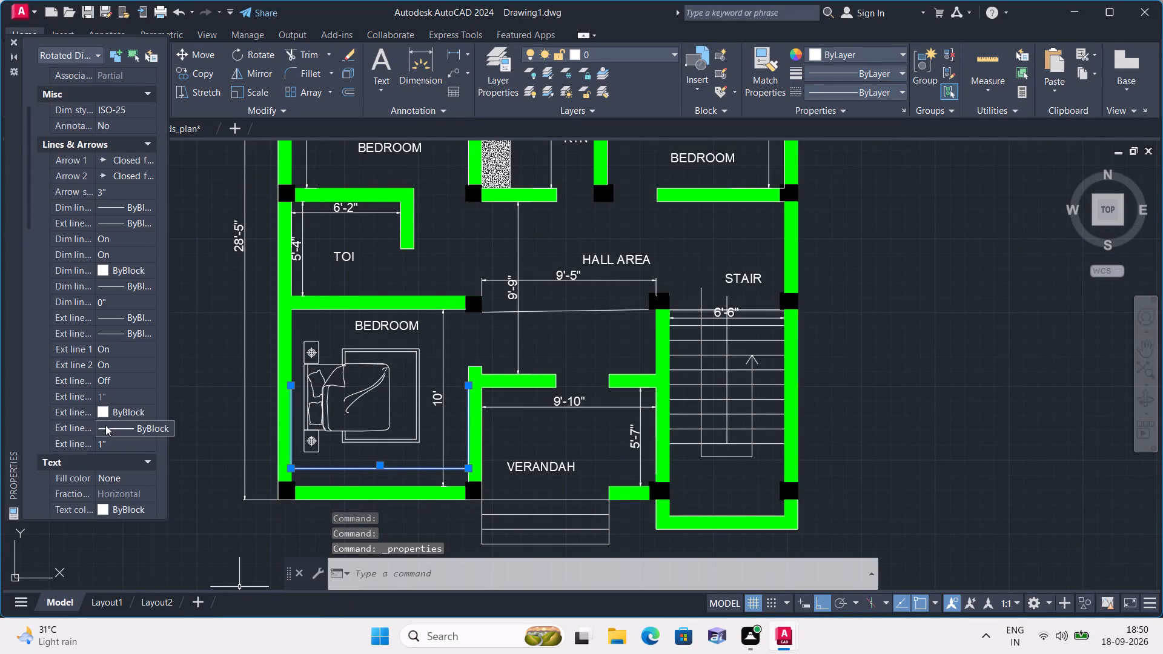
pyautogui.scroll(-2, 122, 460)
pyautogui.click(121, 373)
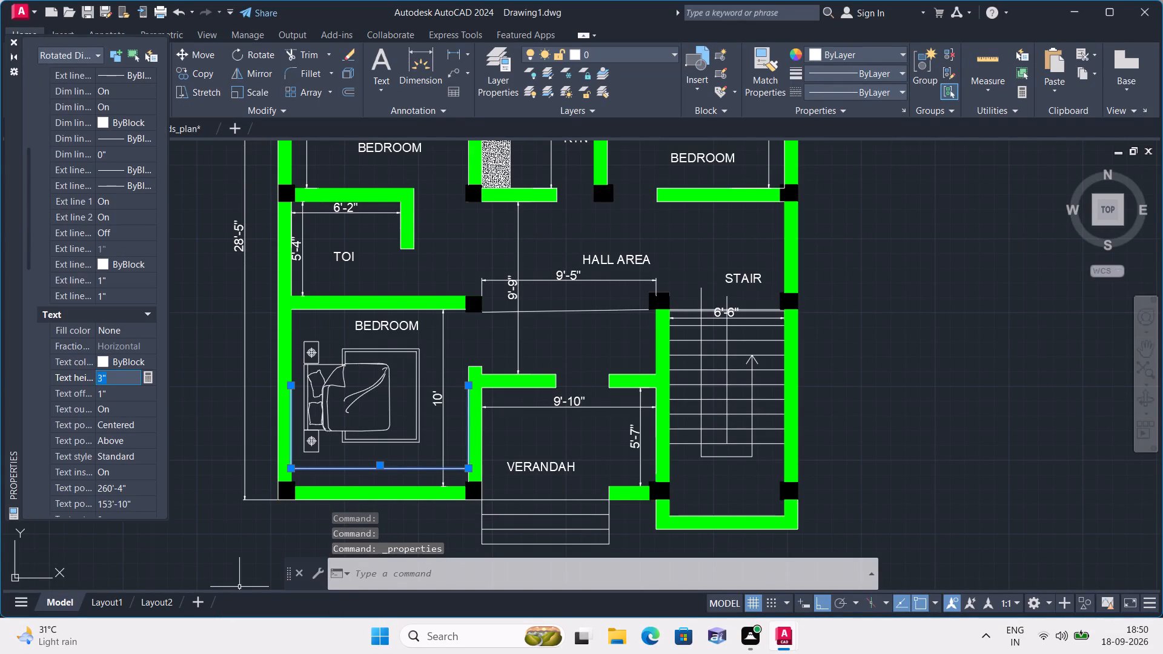
pyautogui.press('BackSpace')
pyautogui.write('10')
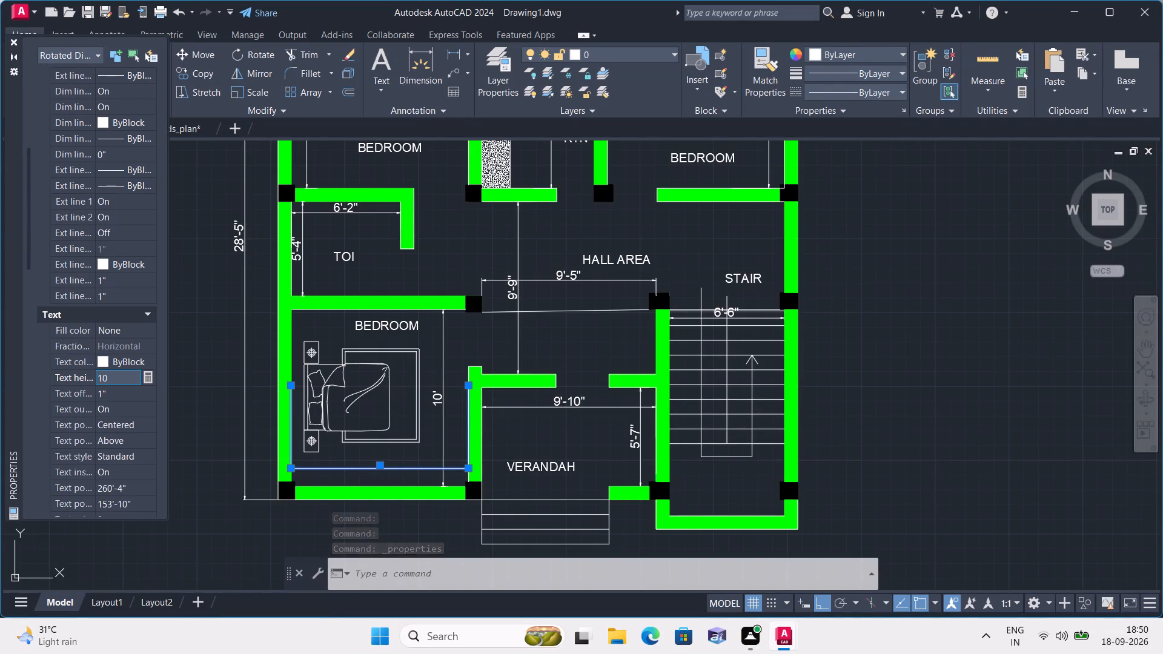
pyautogui.press('BackSpace')
pyautogui.press('BackSpace')
pyautogui.write('6"')
pyautogui.click(159, 378)
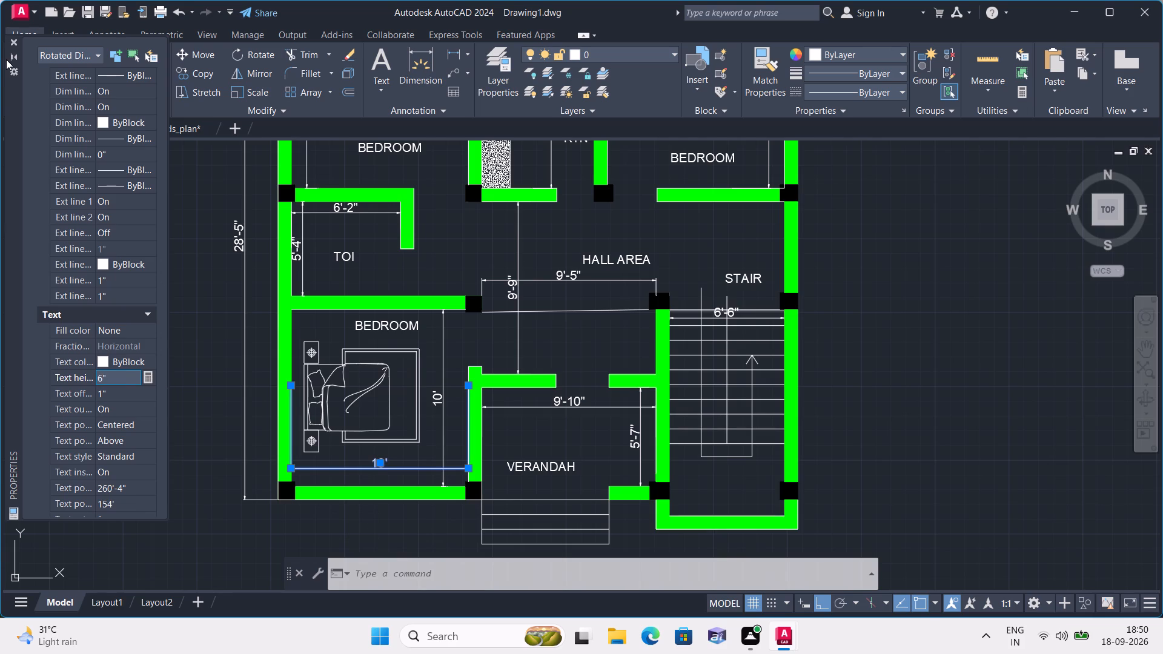
pyautogui.click(19, 39)
pyautogui.press('Escape')
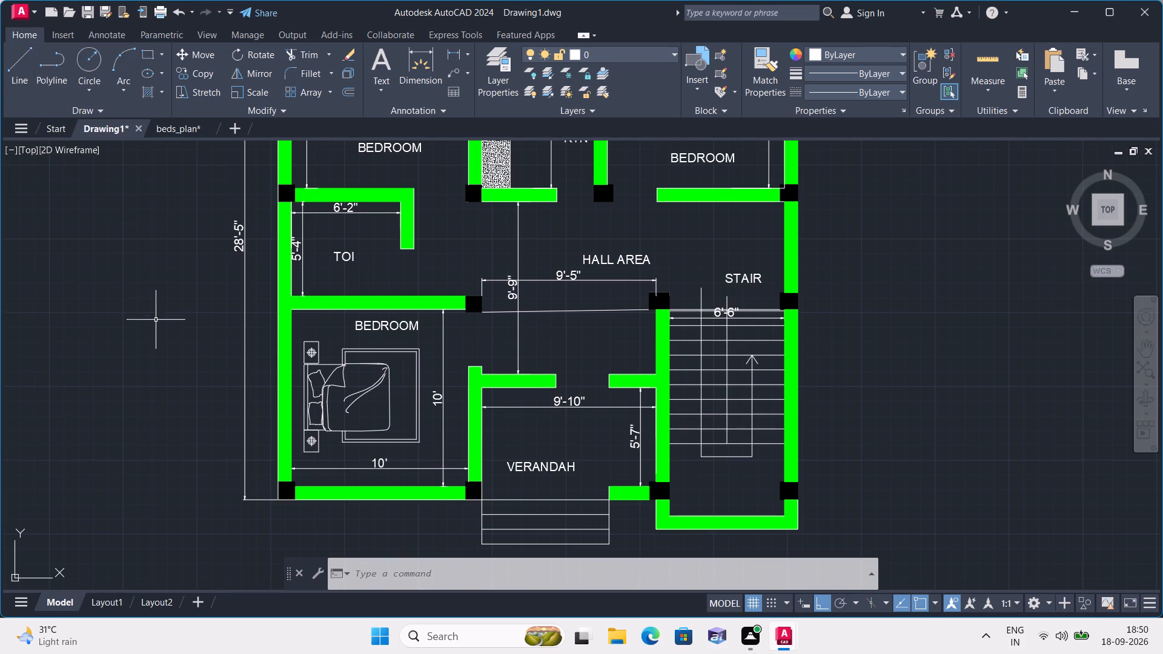
# Erase the slightly slanted line crossing the hall between the bedroom-corner column and the stair column.
pyautogui.moveTo(154, 320); pyautogui.dragTo(108, 334, button='middle')
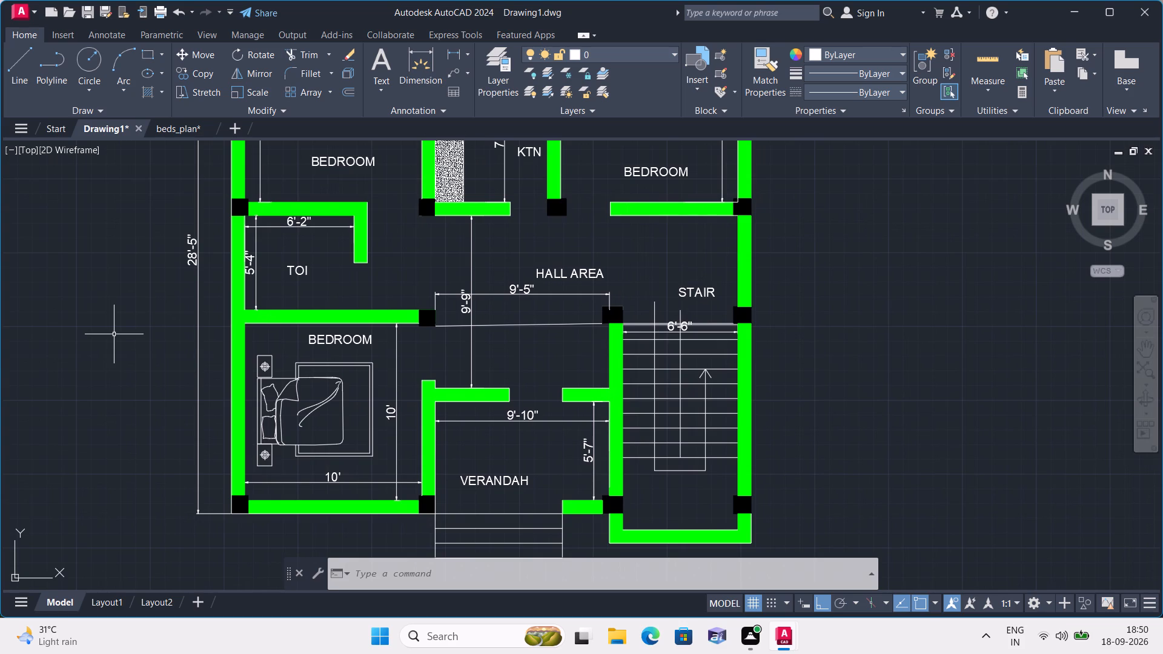
pyautogui.moveTo(541, 476); pyautogui.dragTo(522, 471, button='middle')
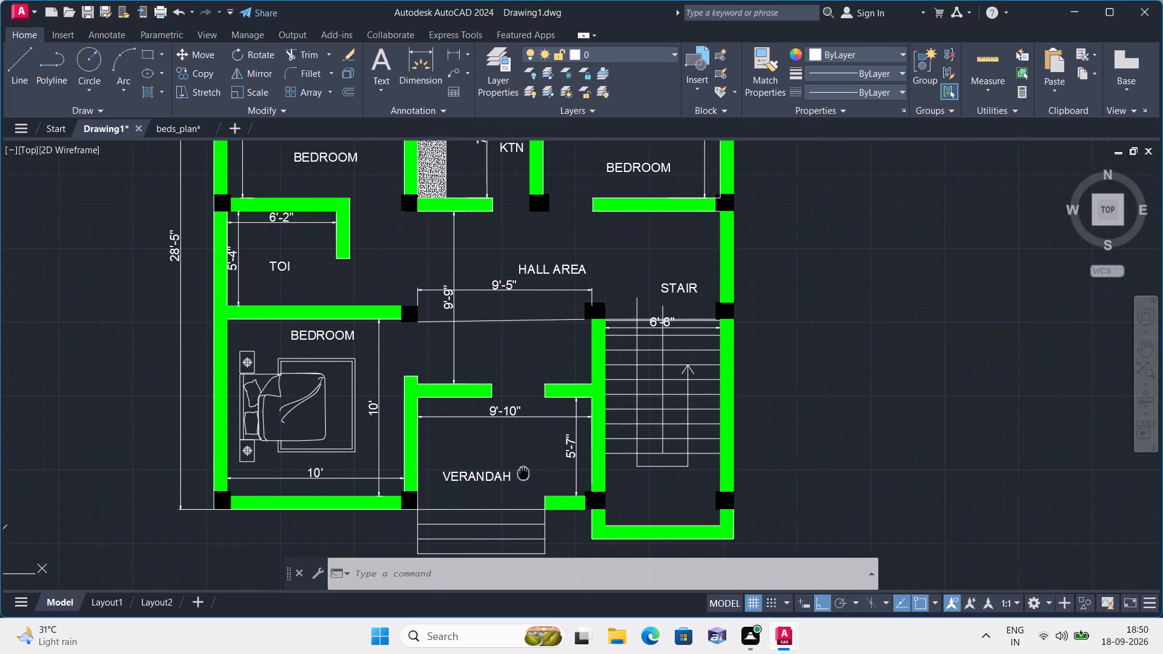
pyautogui.moveTo(522, 471); pyautogui.dragTo(423, 418, button='middle')
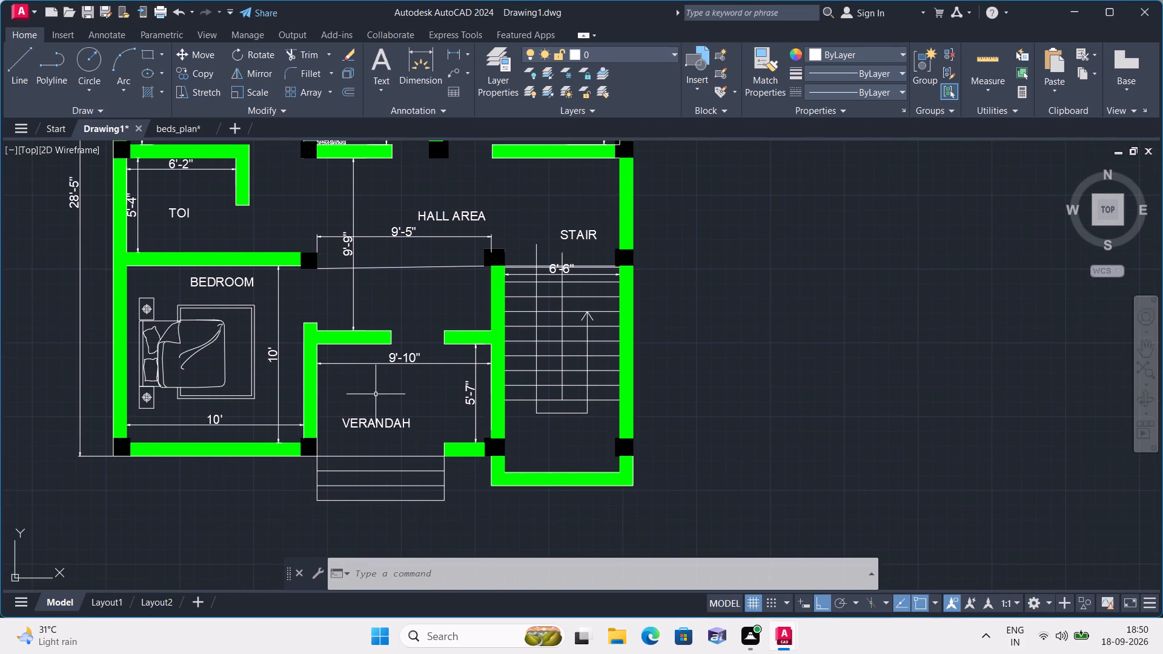
pyautogui.moveTo(373, 392); pyautogui.dragTo(310, 447, button='middle')
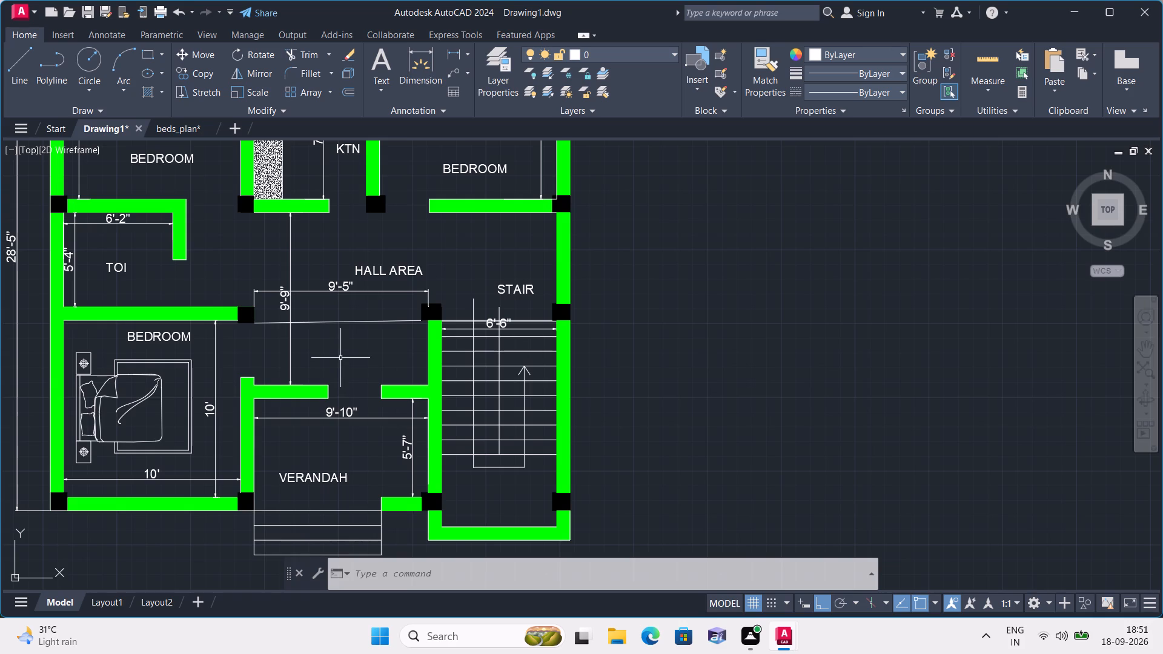
pyautogui.click(340, 322)
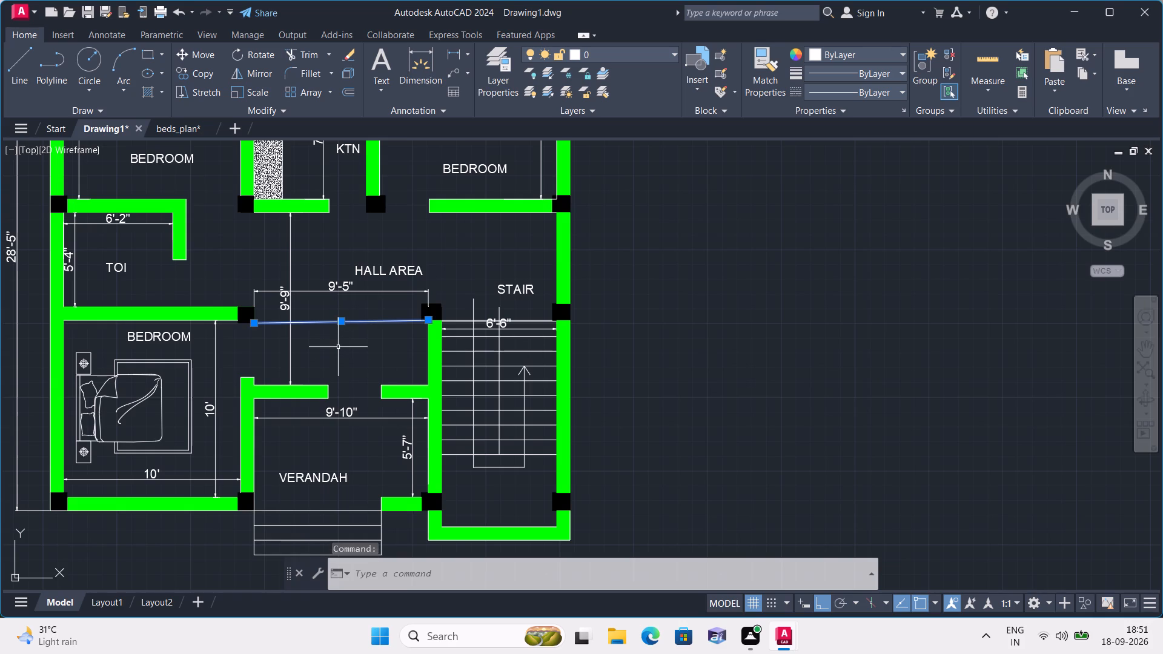
pyautogui.press('Delete')
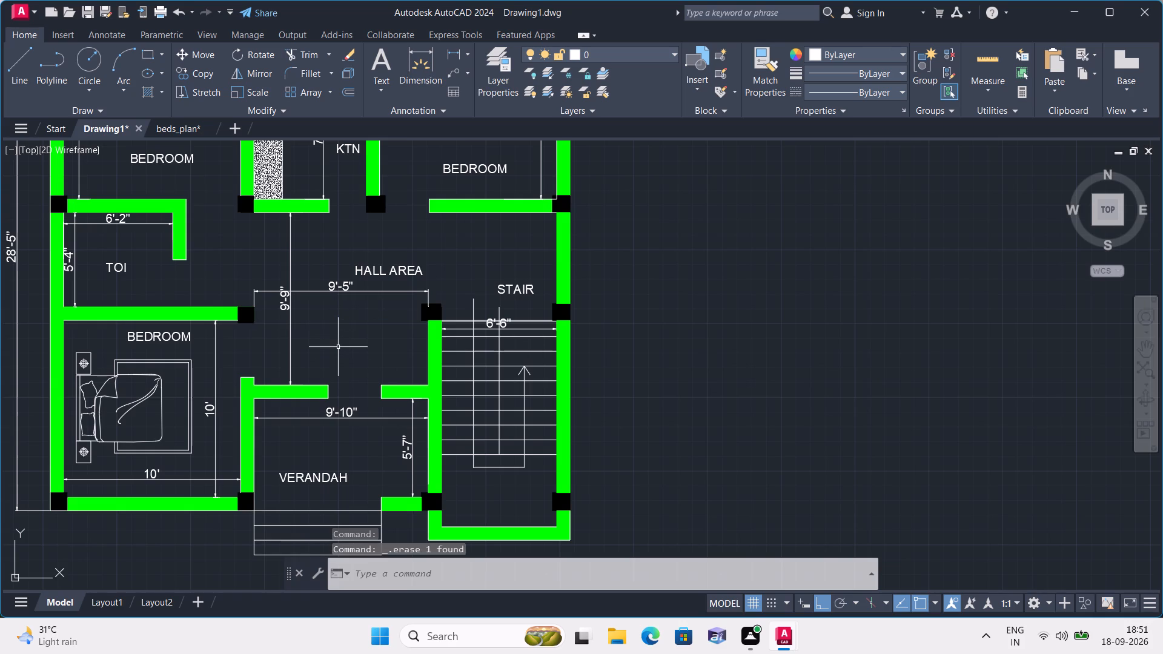
# Erase the horizontal line along the lower edges of the two upper stair columns, just above the first tread line.
pyautogui.scroll(3, 533, 342)
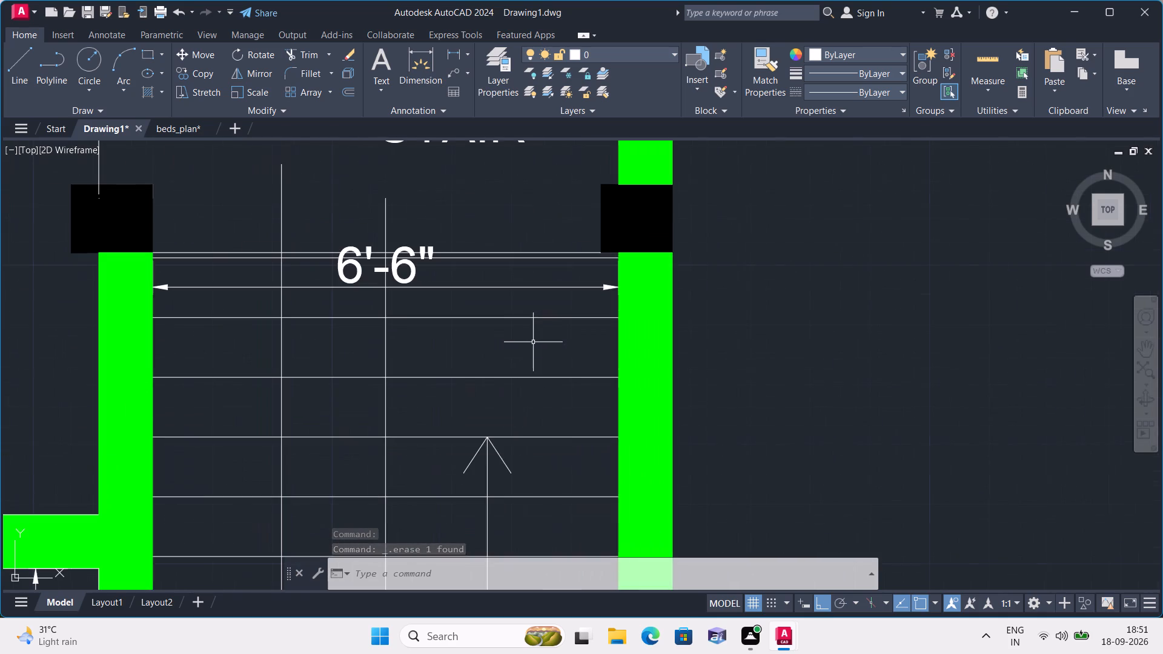
pyautogui.click(550, 251)
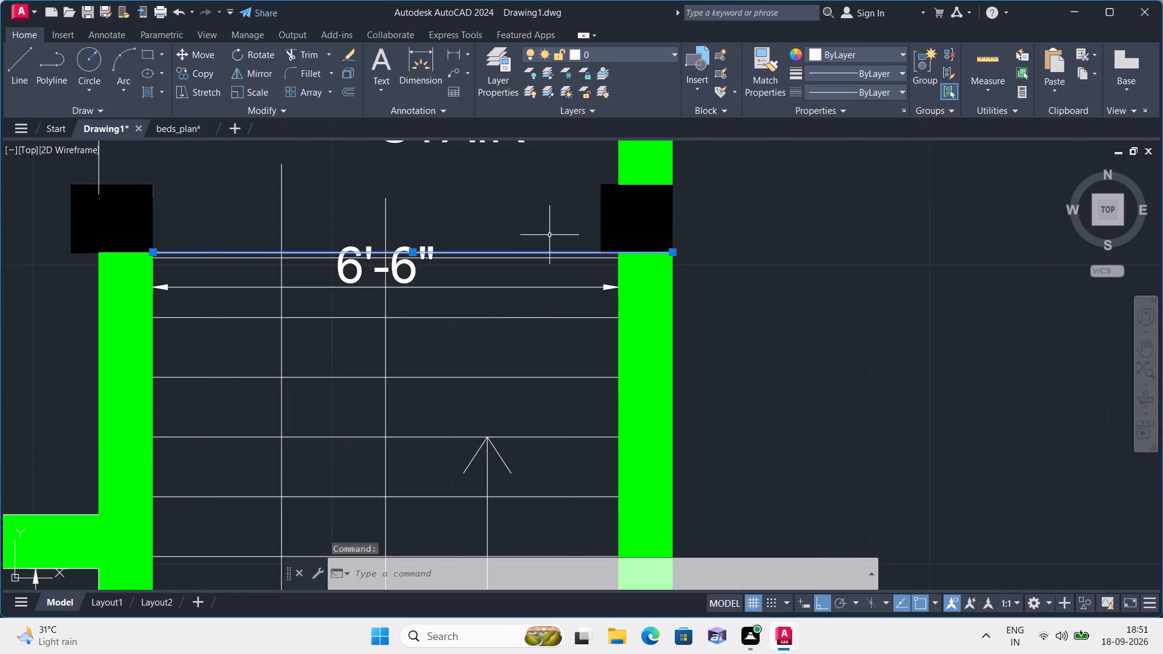
pyautogui.press('Delete')
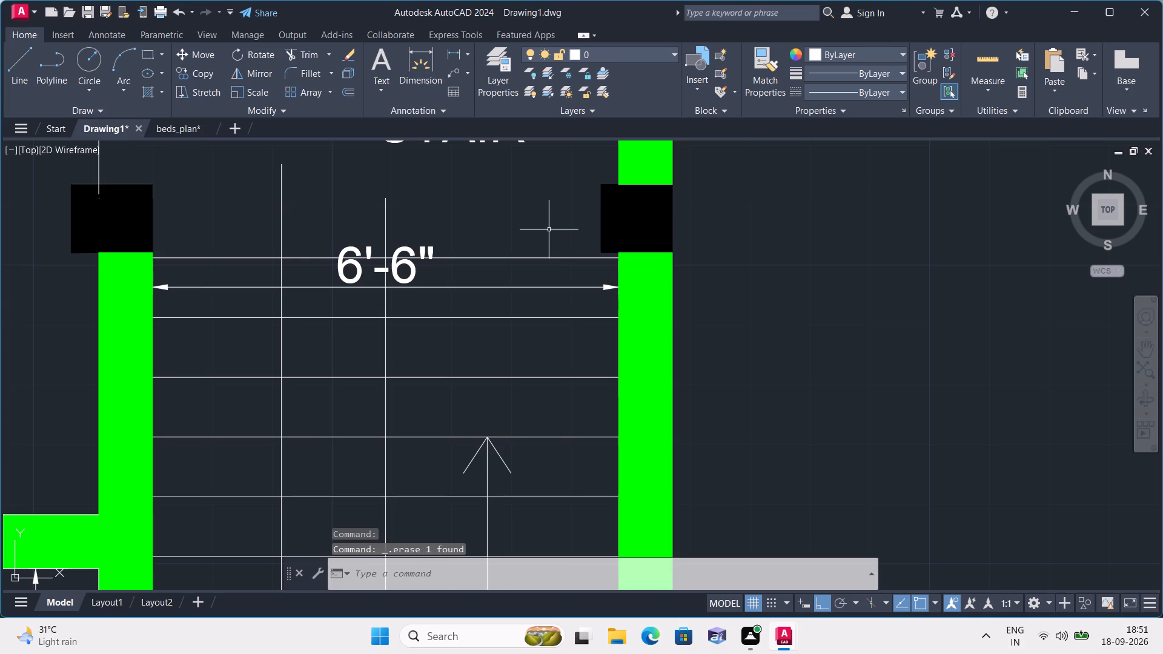
# Draw horizontal lines from the upper end of the stair's centre line to the outer wall's inner face and to the hall-side column.
pyautogui.scroll(-1, 476, 298)
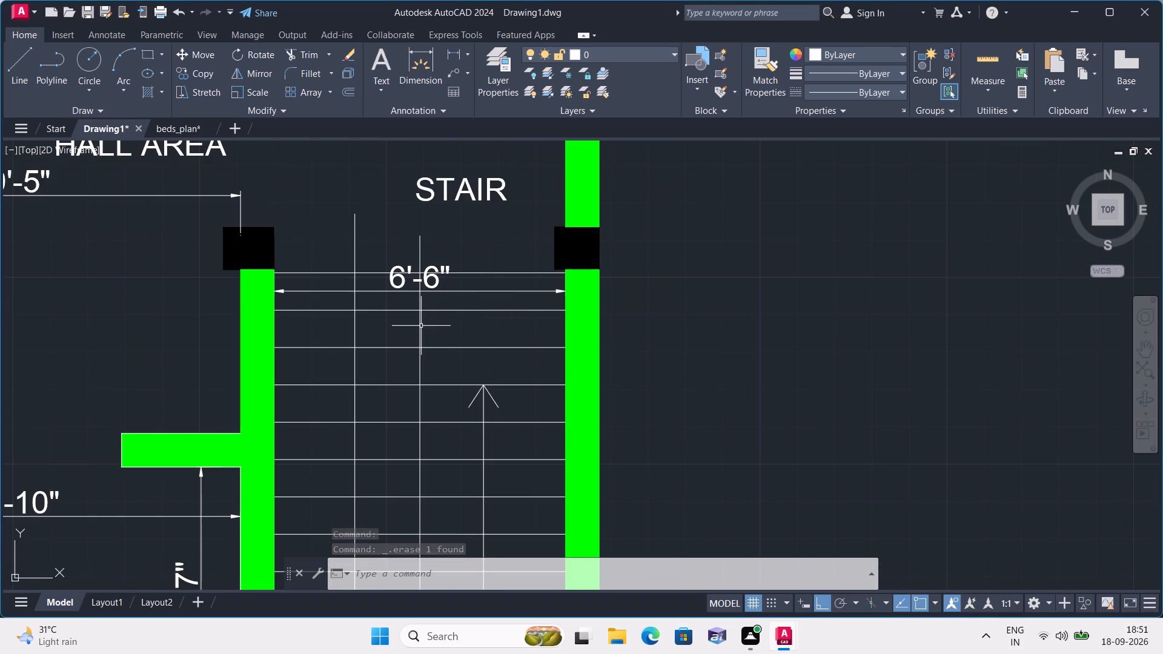
pyautogui.moveTo(445, 406); pyautogui.dragTo(405, 303, button='middle')
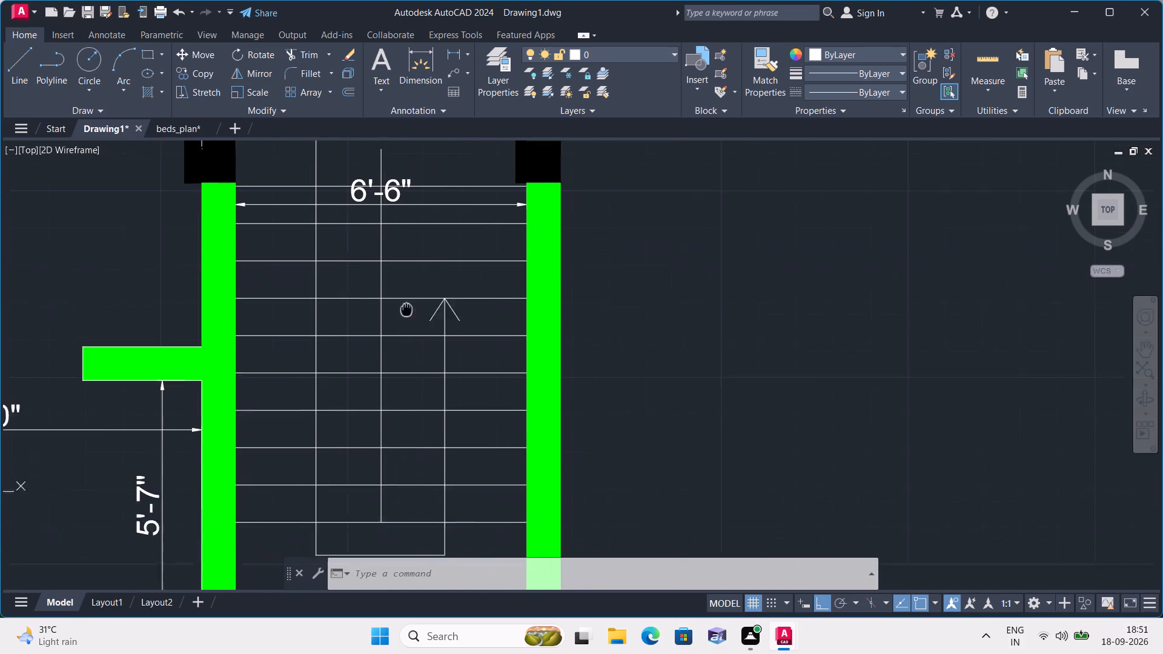
pyautogui.moveTo(405, 303); pyautogui.dragTo(405, 289, button='middle')
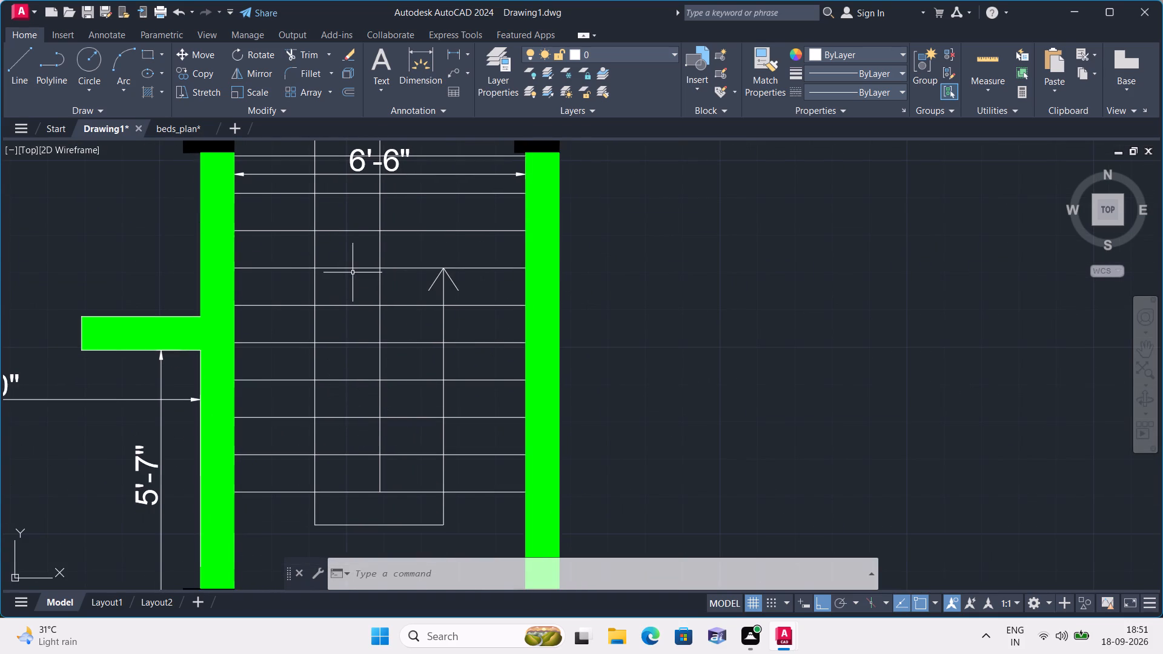
pyautogui.moveTo(352, 193); pyautogui.dragTo(376, 328, button='middle')
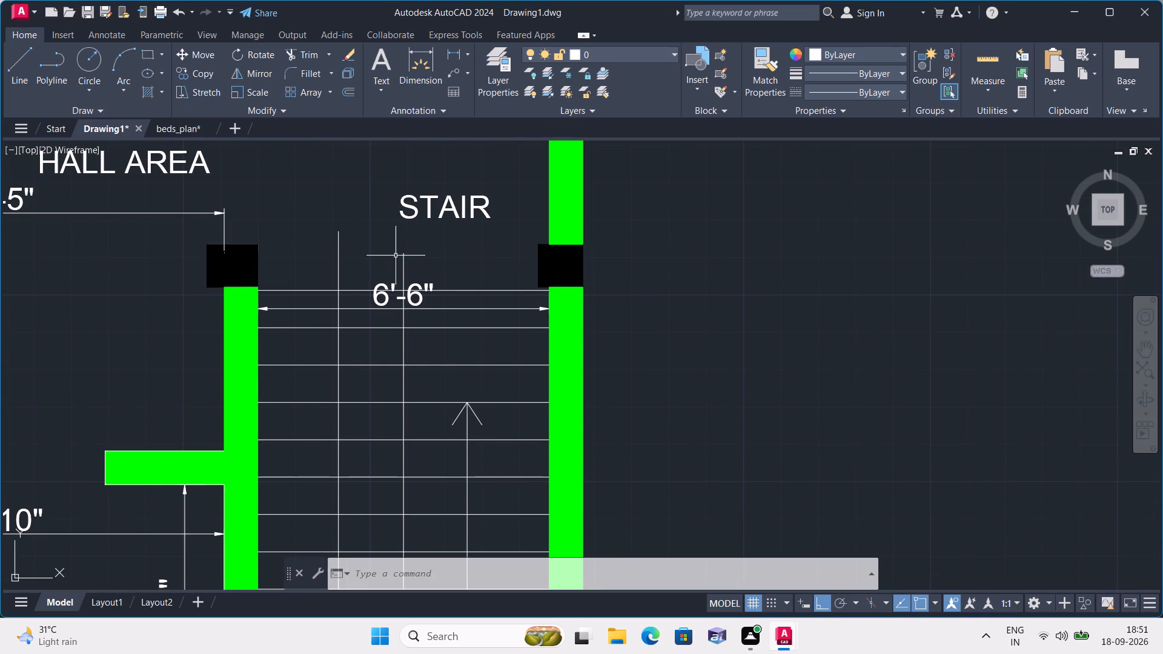
pyautogui.write('l')
pyautogui.press('space')
pyautogui.click(399, 251)
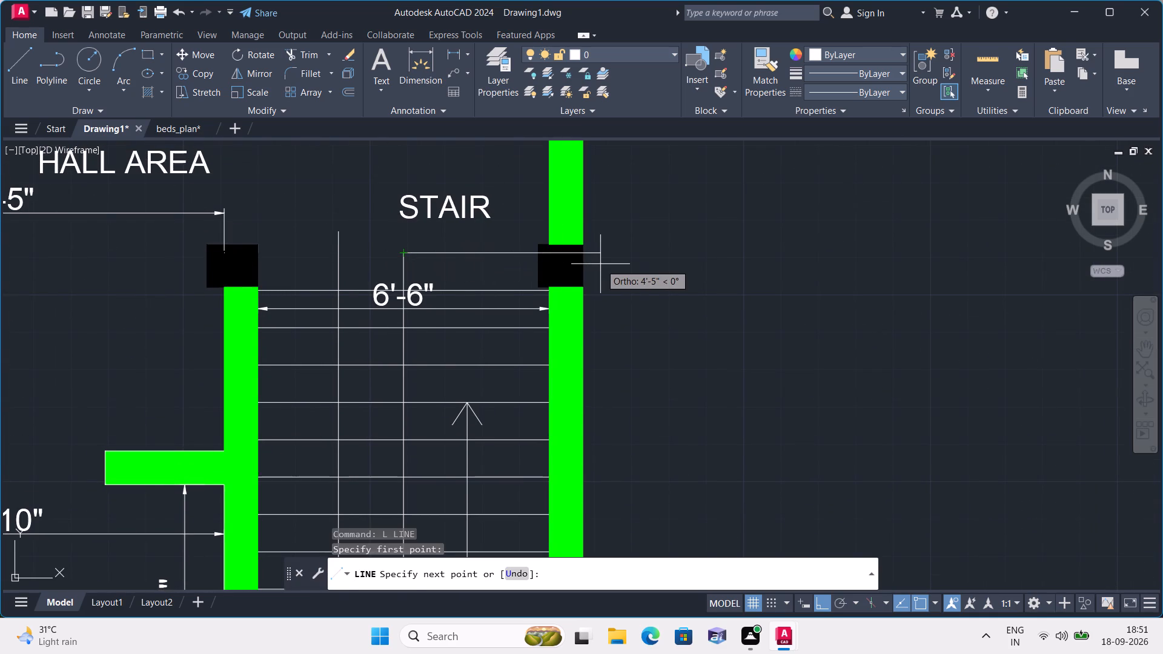
pyautogui.scroll(1, 539, 264)
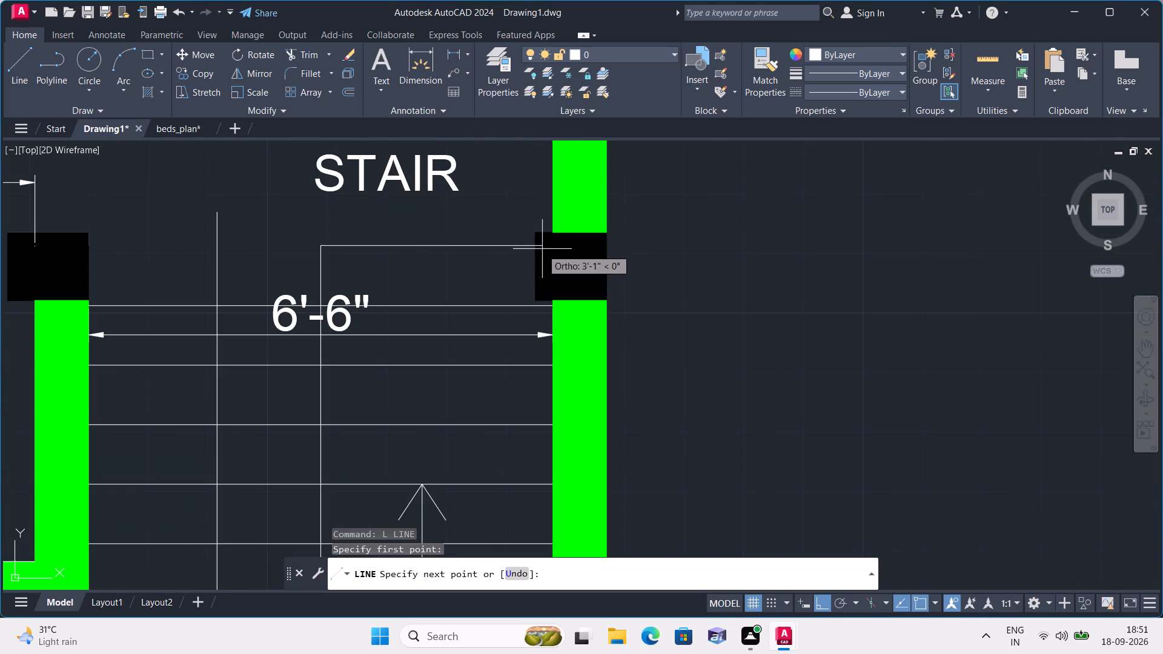
pyautogui.click(554, 246)
pyautogui.press('space')
pyautogui.press('space')
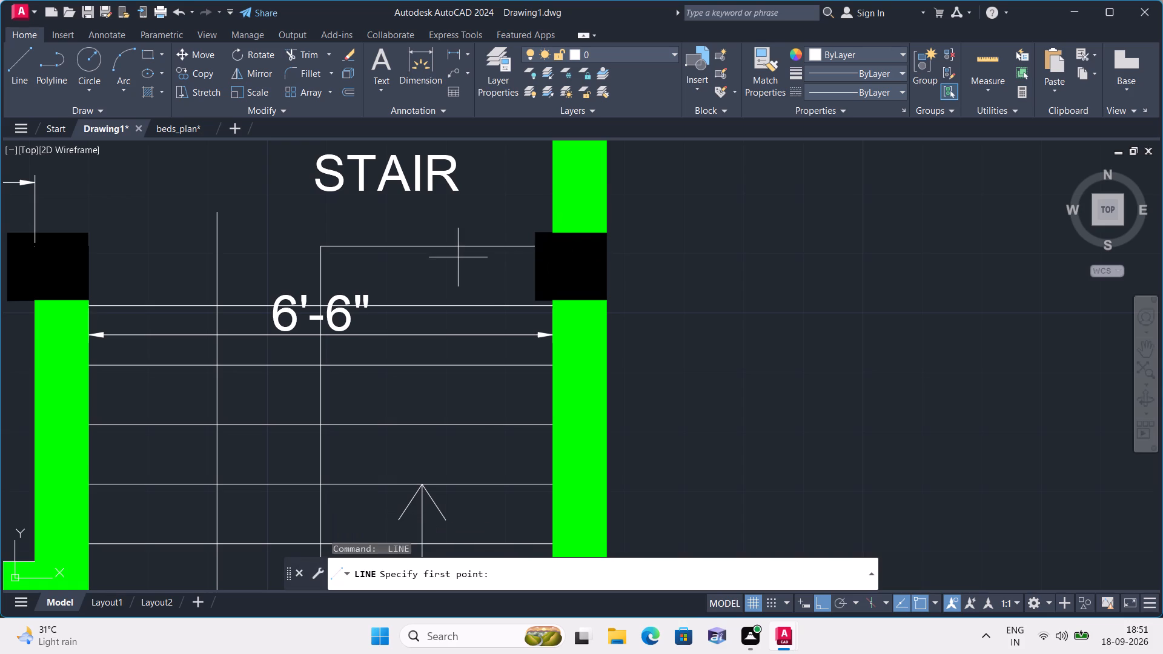
pyautogui.click(324, 249)
pyautogui.click(88, 249)
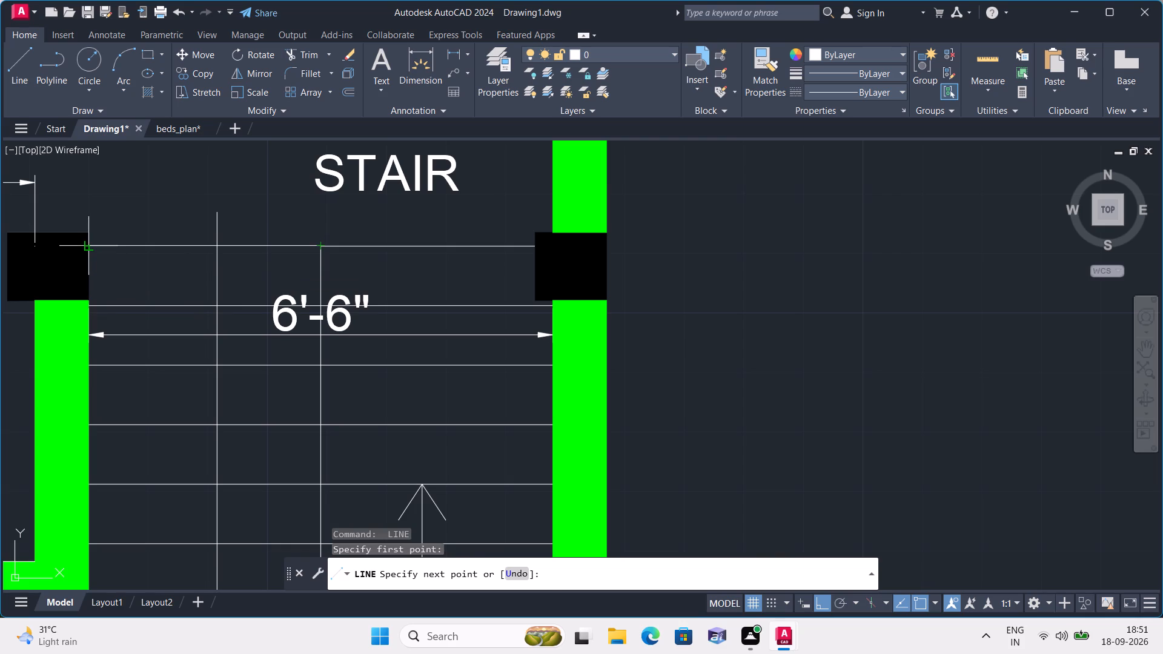
pyautogui.press('space')
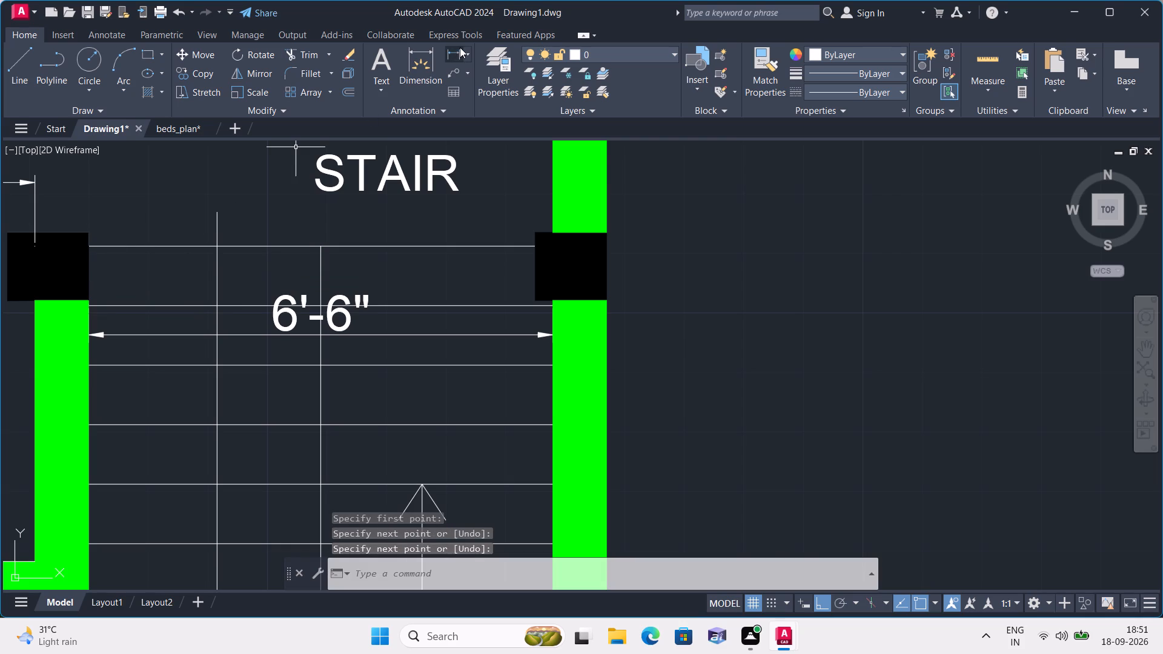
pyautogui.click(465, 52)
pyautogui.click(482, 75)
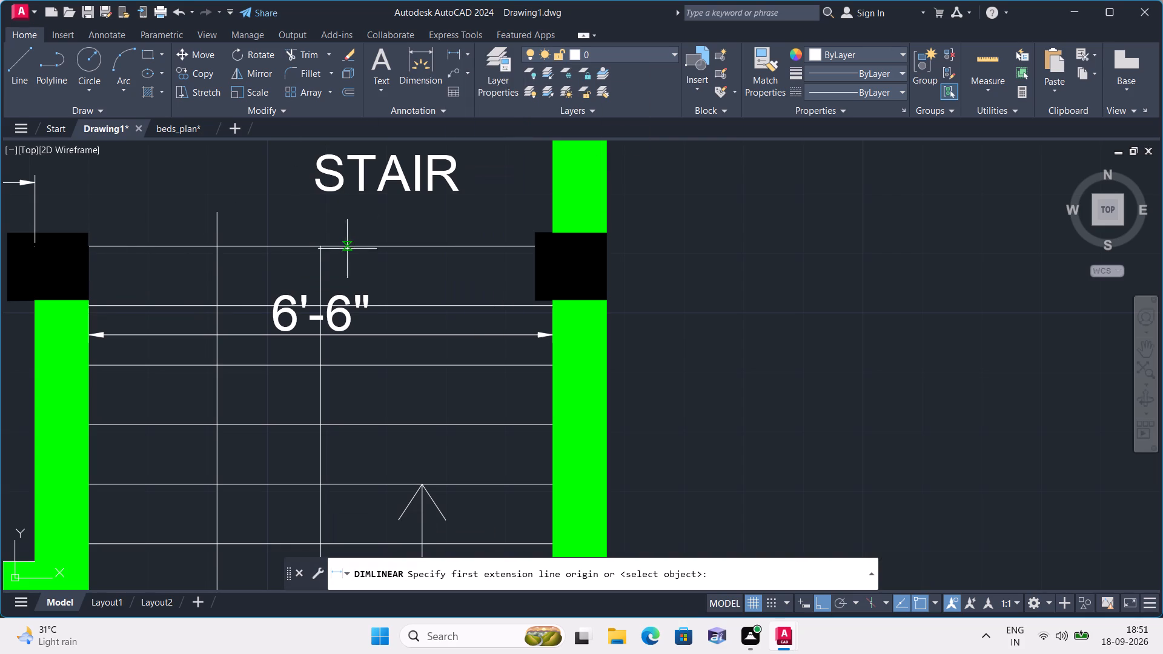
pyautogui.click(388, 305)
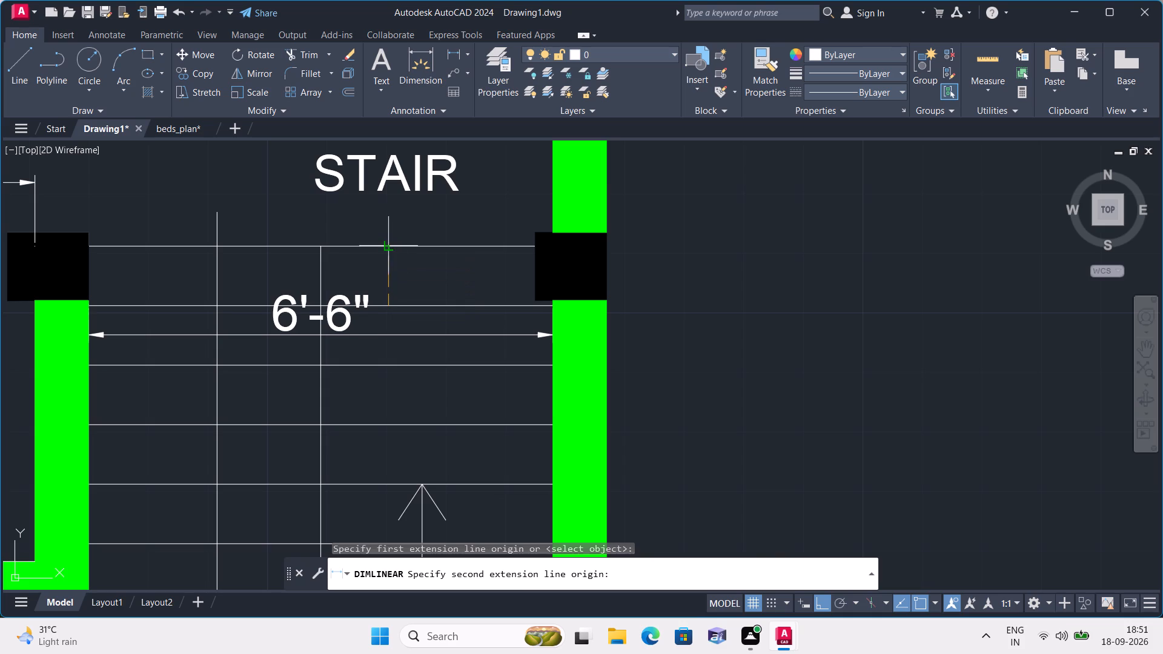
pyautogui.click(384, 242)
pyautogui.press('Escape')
# Examine the whole floor plan room by room, from the stair and hall to the bedrooms, wash, kitchen and verandah, for leftover lines.
pyautogui.scroll(-1, 339, 242)
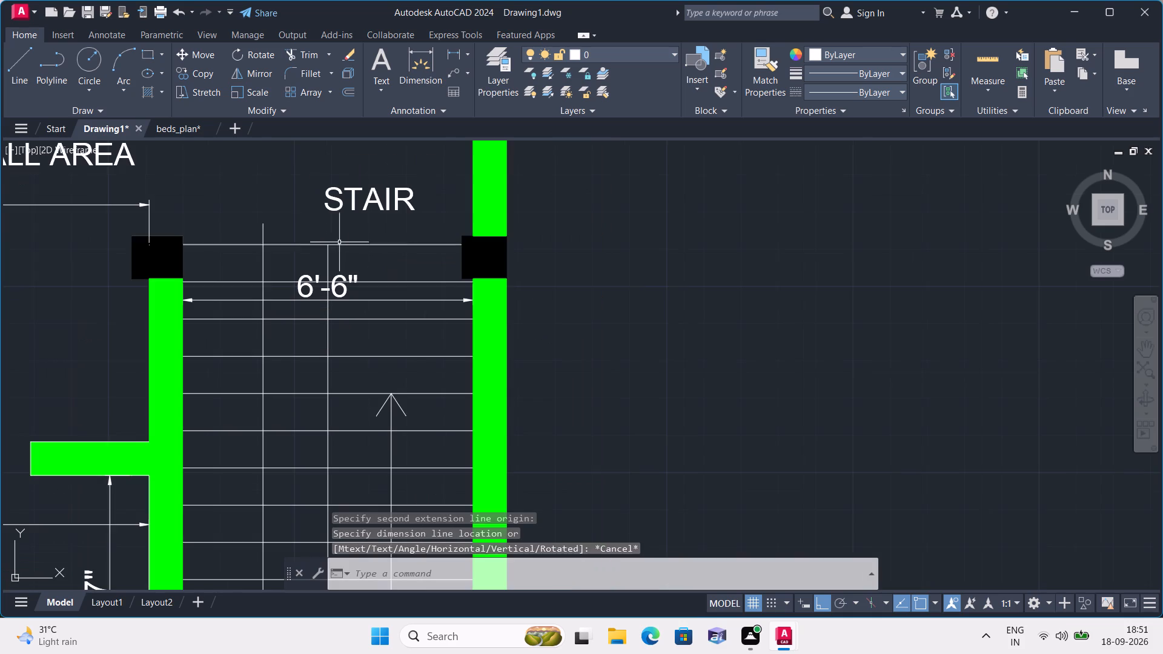
pyautogui.scroll(-1, 270, 263)
pyautogui.moveTo(296, 270); pyautogui.dragTo(306, 317, button='middle')
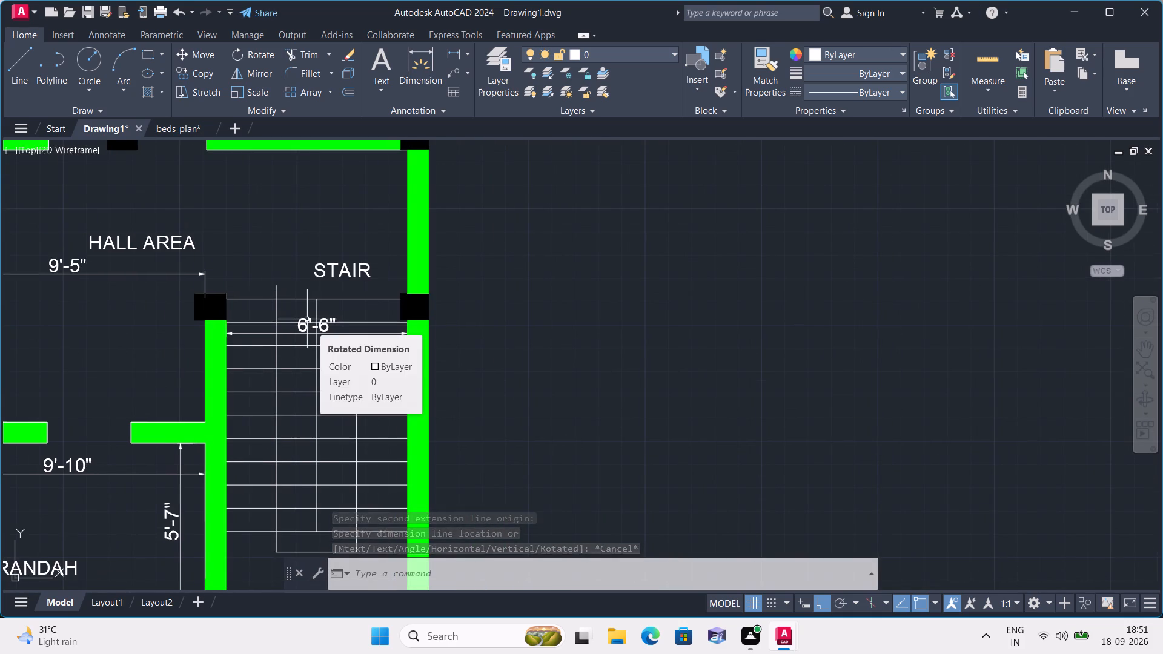
pyautogui.scroll(-1, 307, 319)
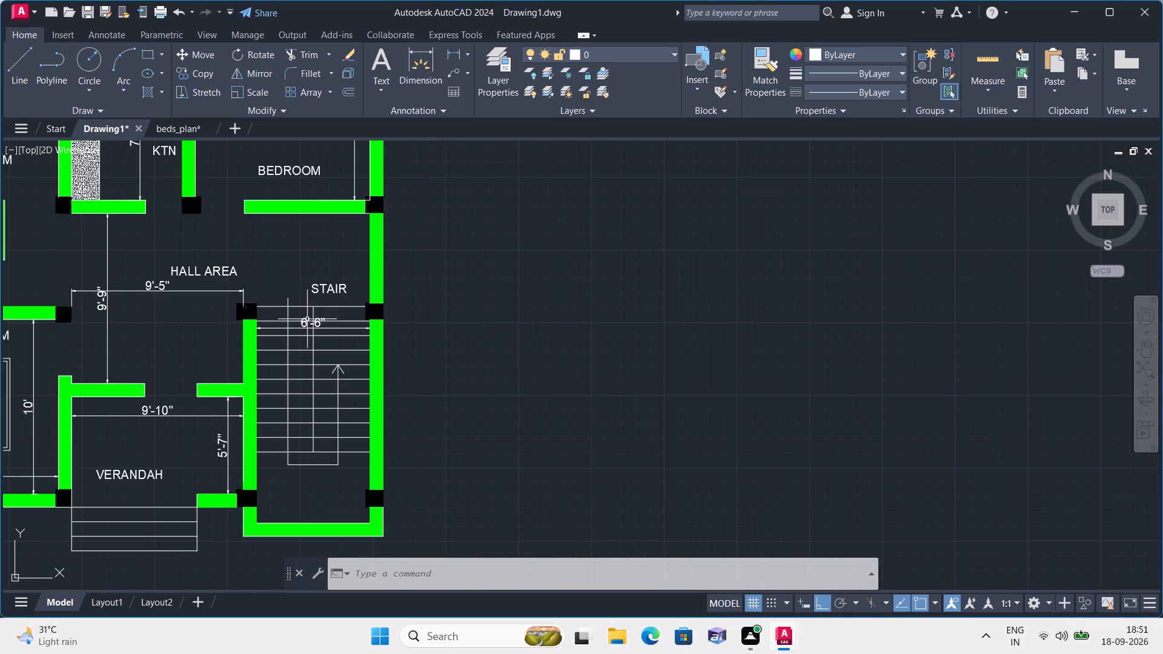
pyautogui.scroll(-1, 307, 319)
pyautogui.moveTo(292, 301); pyautogui.dragTo(407, 355, button='middle')
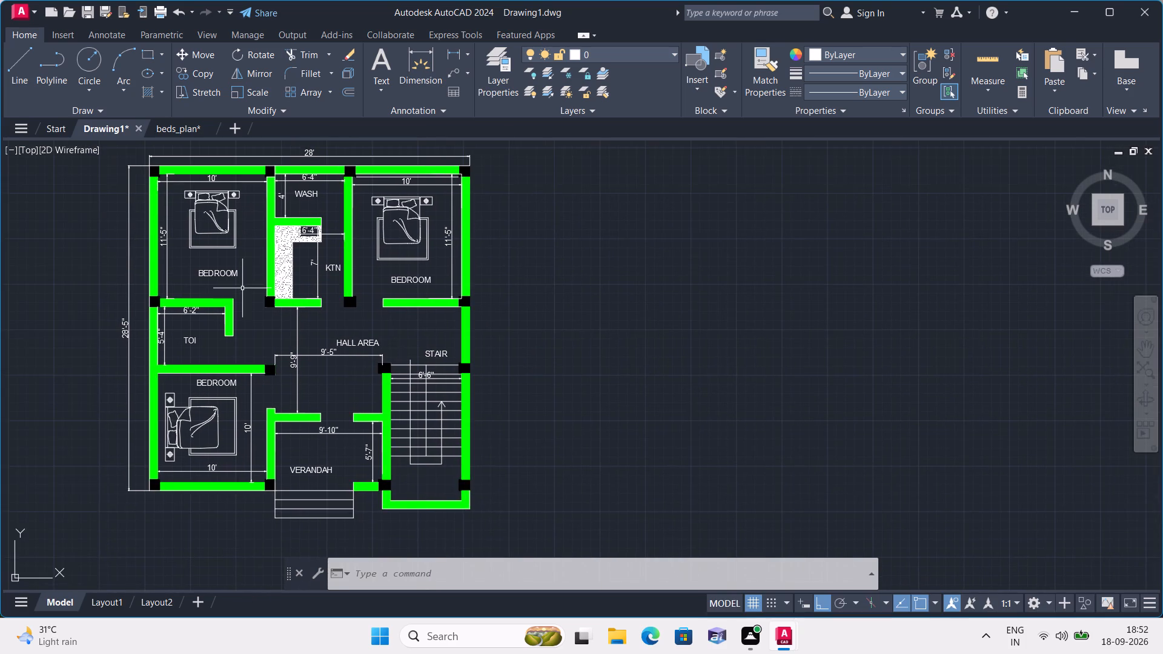
pyautogui.scroll(2, 242, 288)
pyautogui.moveTo(245, 293); pyautogui.dragTo(343, 452, button='middle')
pyautogui.scroll(-1, 343, 452)
pyautogui.scroll(-1, 266, 345)
pyautogui.scroll(2, 266, 345)
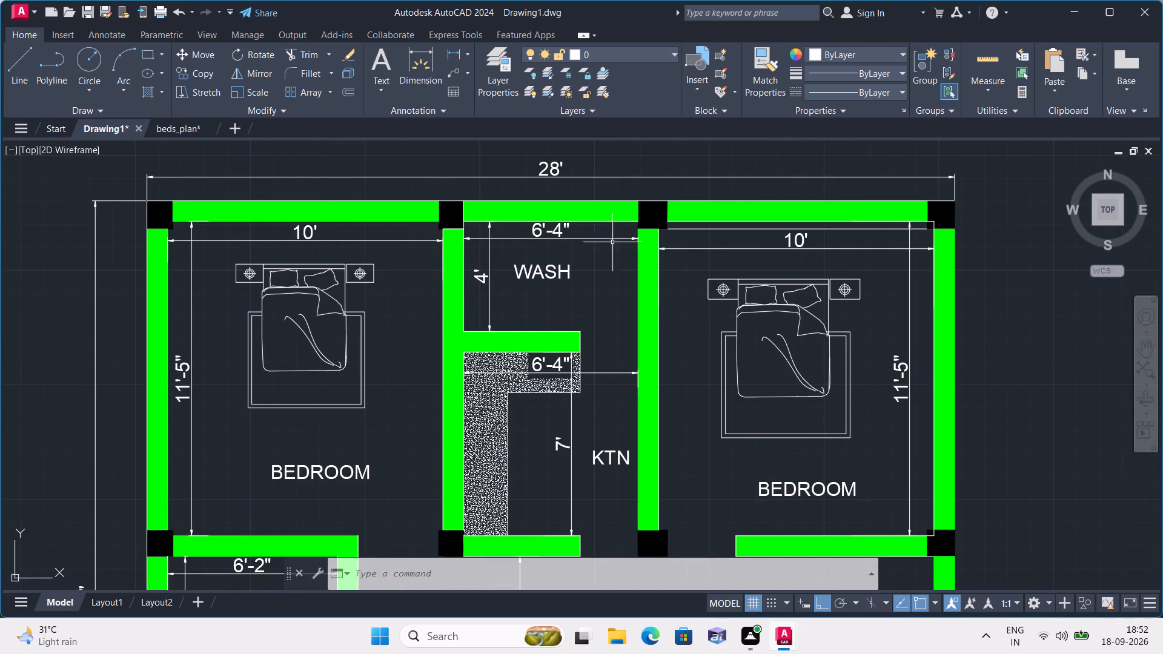
pyautogui.scroll(2, 618, 241)
pyautogui.scroll(-1, 568, 268)
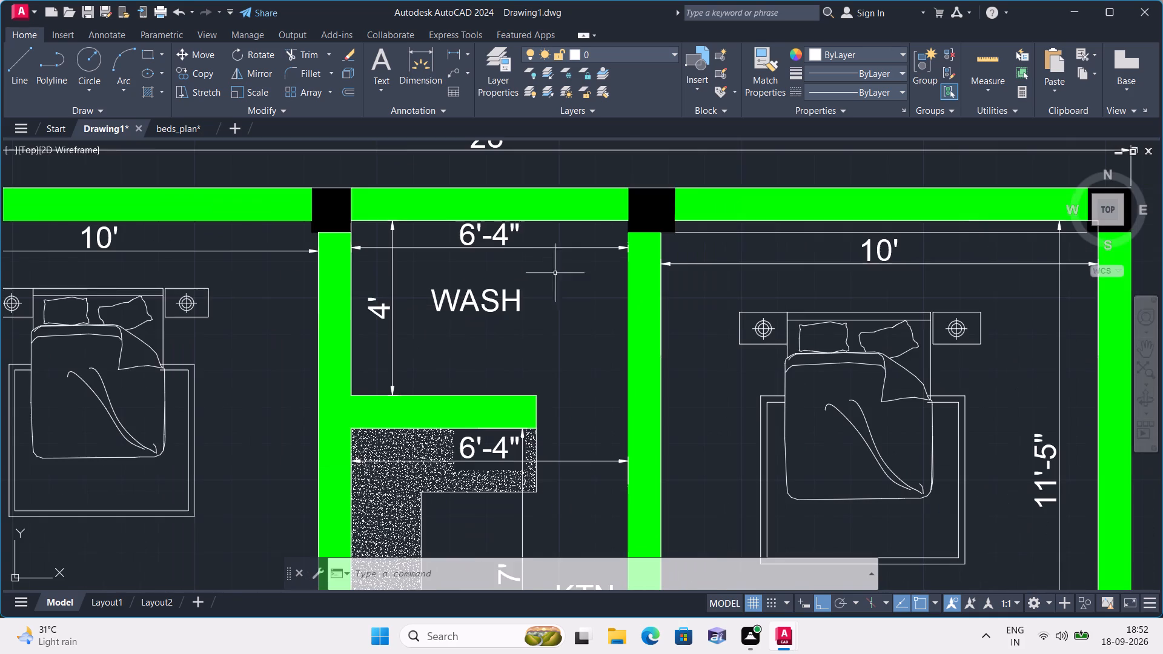
pyautogui.scroll(-1, 287, 303)
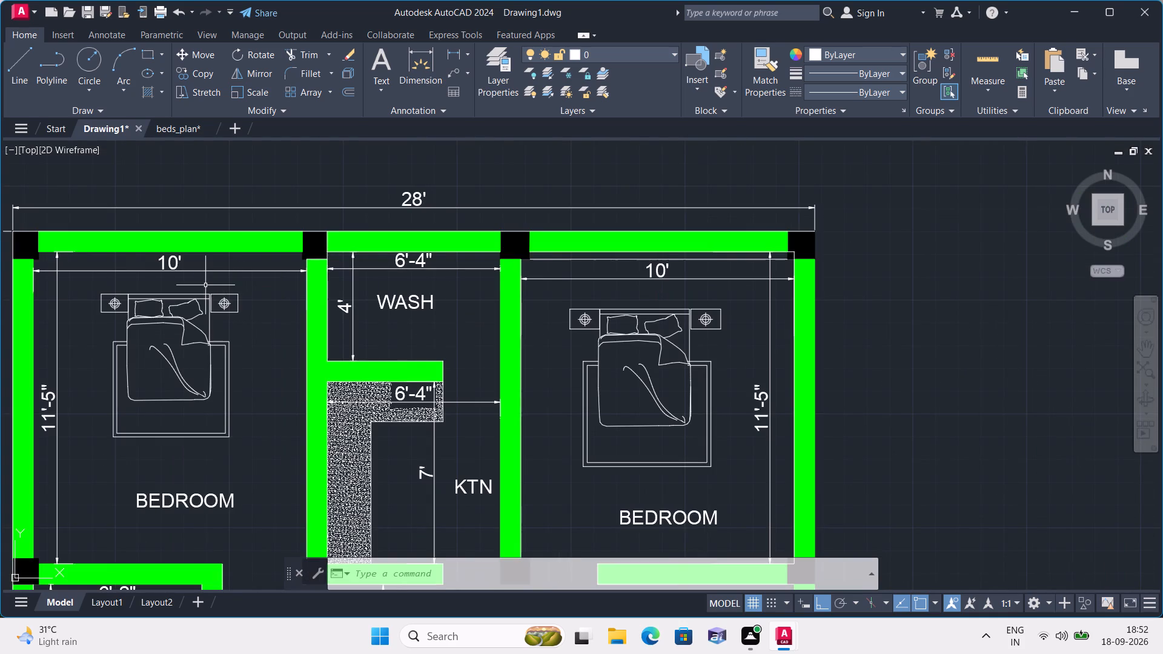
pyautogui.moveTo(138, 421); pyautogui.dragTo(160, 329, button='middle')
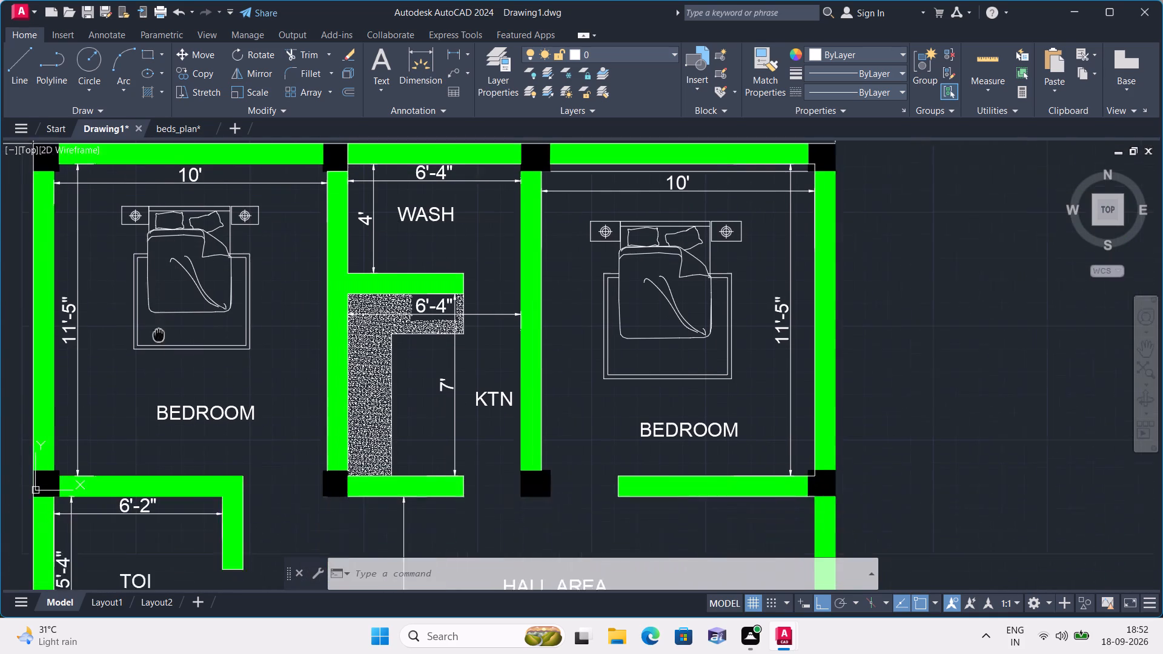
pyautogui.moveTo(160, 329); pyautogui.dragTo(170, 294, button='middle')
pyautogui.scroll(-1, 170, 306)
pyautogui.moveTo(177, 401); pyautogui.dragTo(166, 294, button='middle')
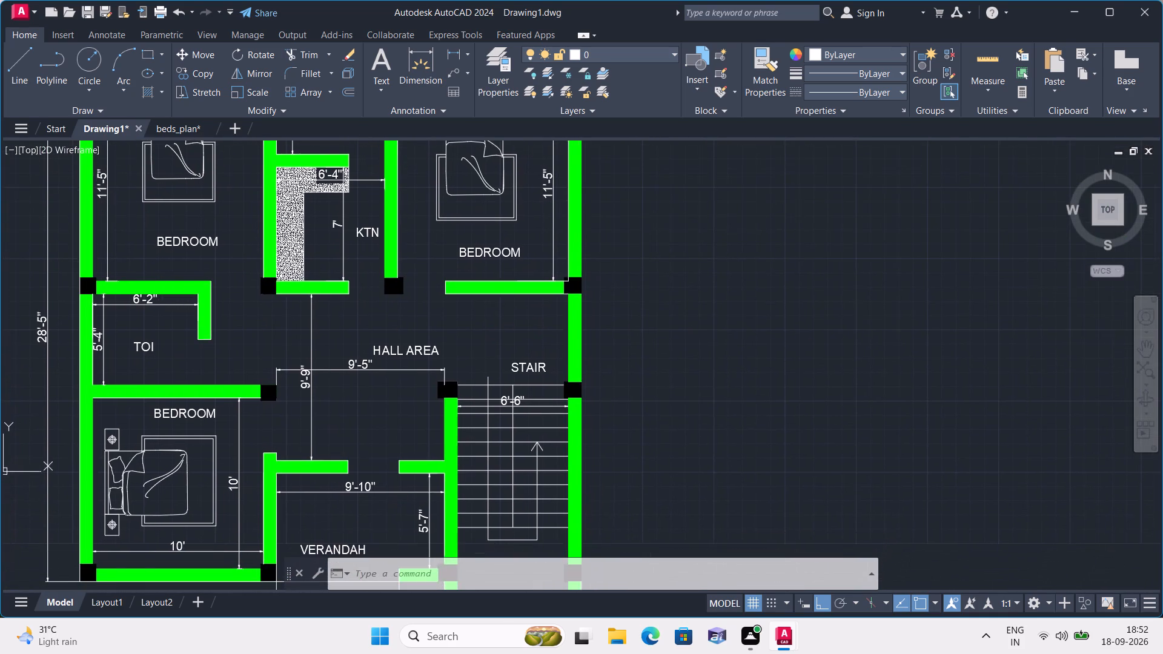
pyautogui.scroll(-1, 171, 424)
pyautogui.scroll(1, 206, 334)
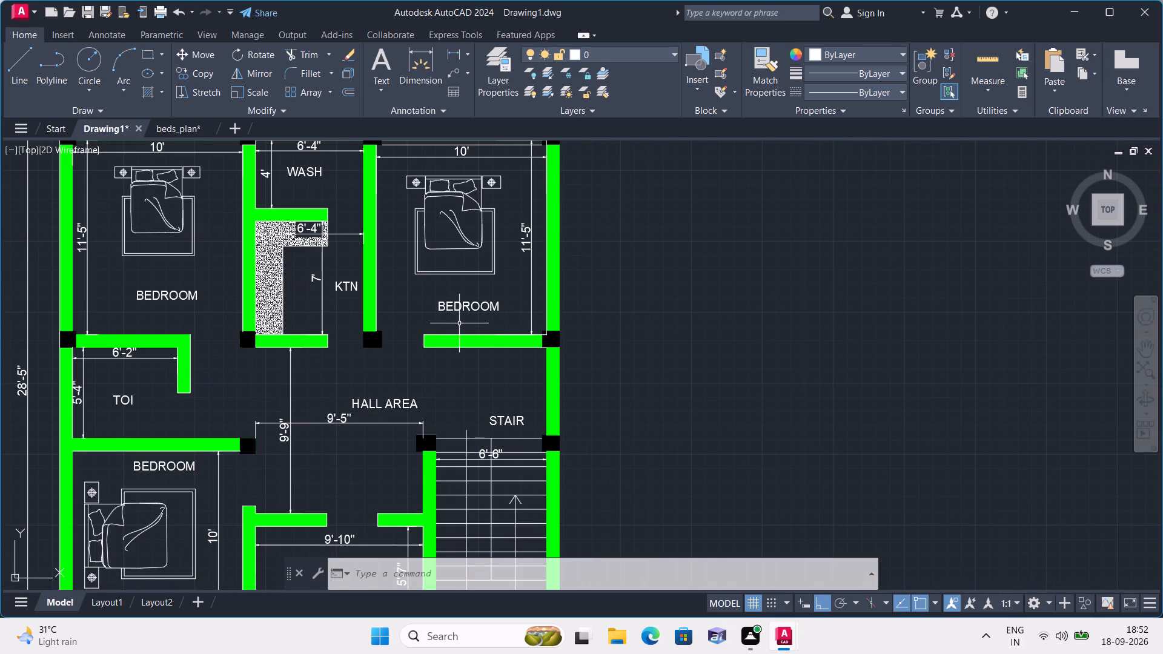
pyautogui.scroll(-1, 505, 320)
pyautogui.moveTo(505, 320); pyautogui.dragTo(466, 275, button='middle')
pyautogui.scroll(2, 465, 374)
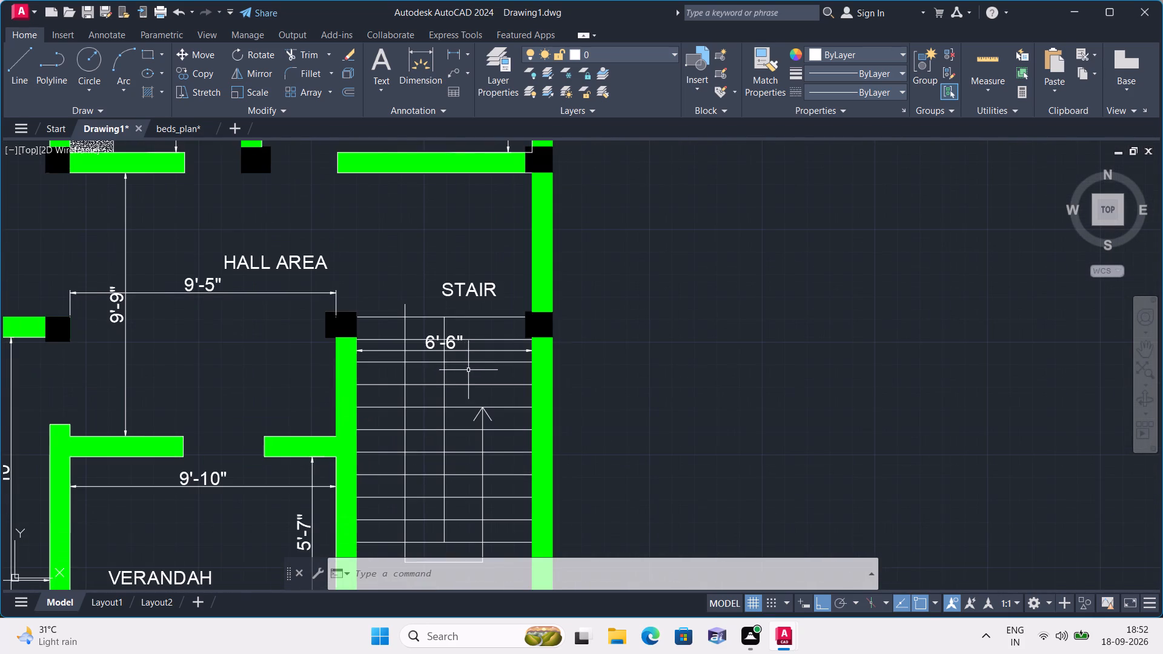
pyautogui.moveTo(475, 378); pyautogui.dragTo(456, 301, button='middle')
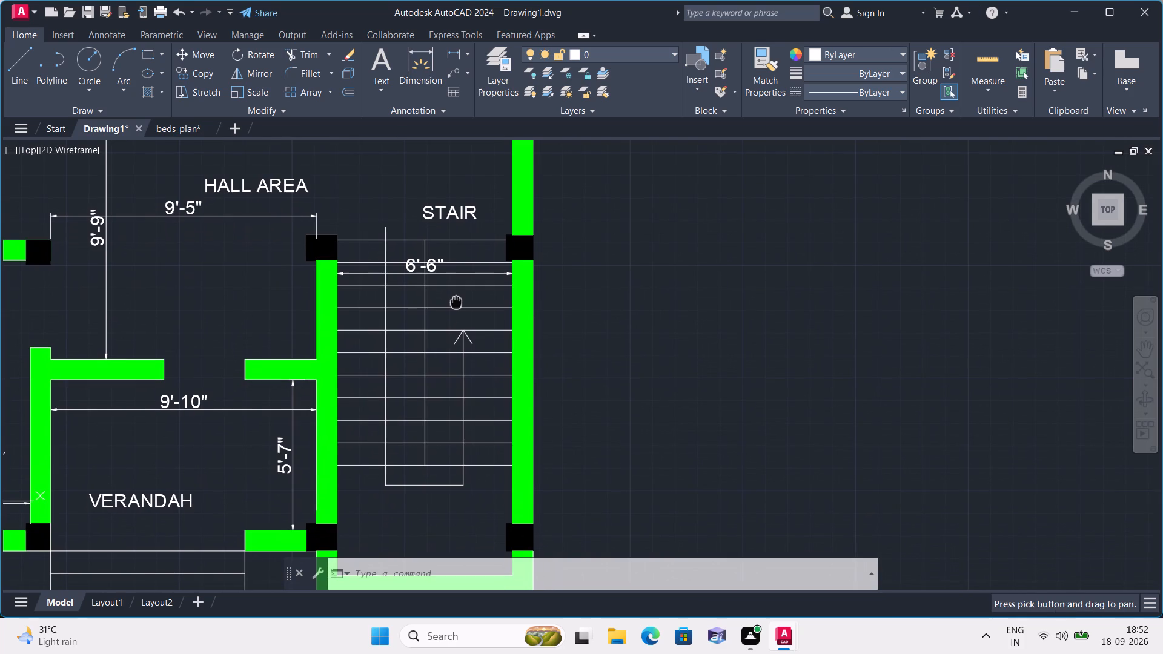
pyautogui.scroll(-2, 456, 301)
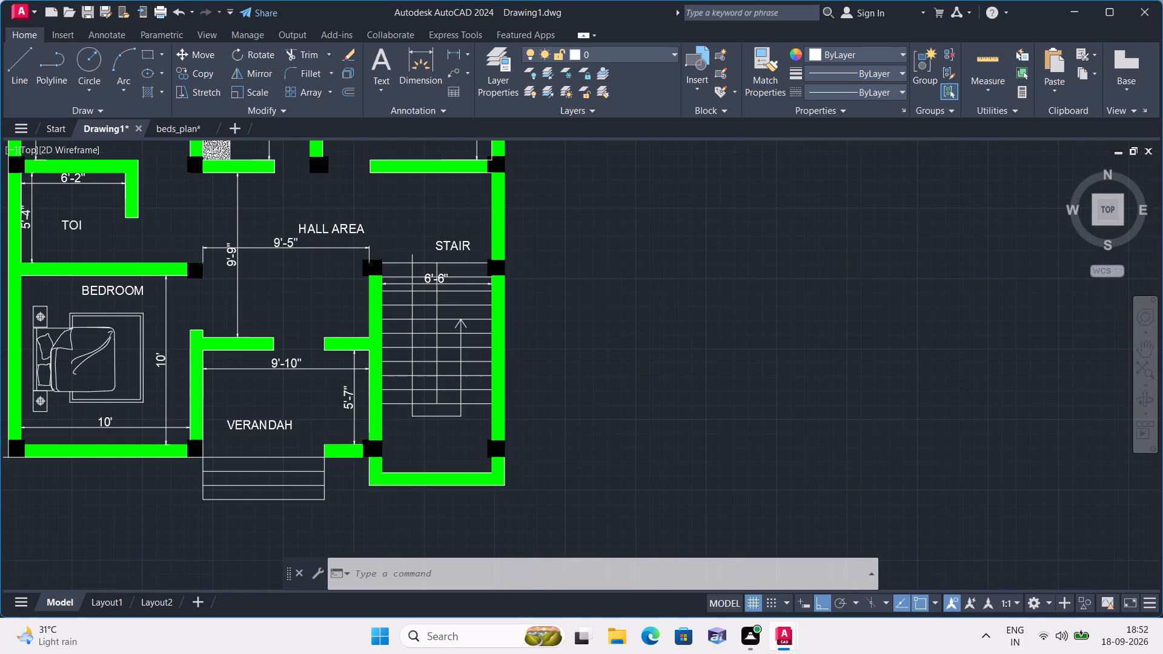
pyautogui.scroll(-1, 469, 336)
pyautogui.moveTo(502, 261); pyautogui.dragTo(492, 314, button='middle')
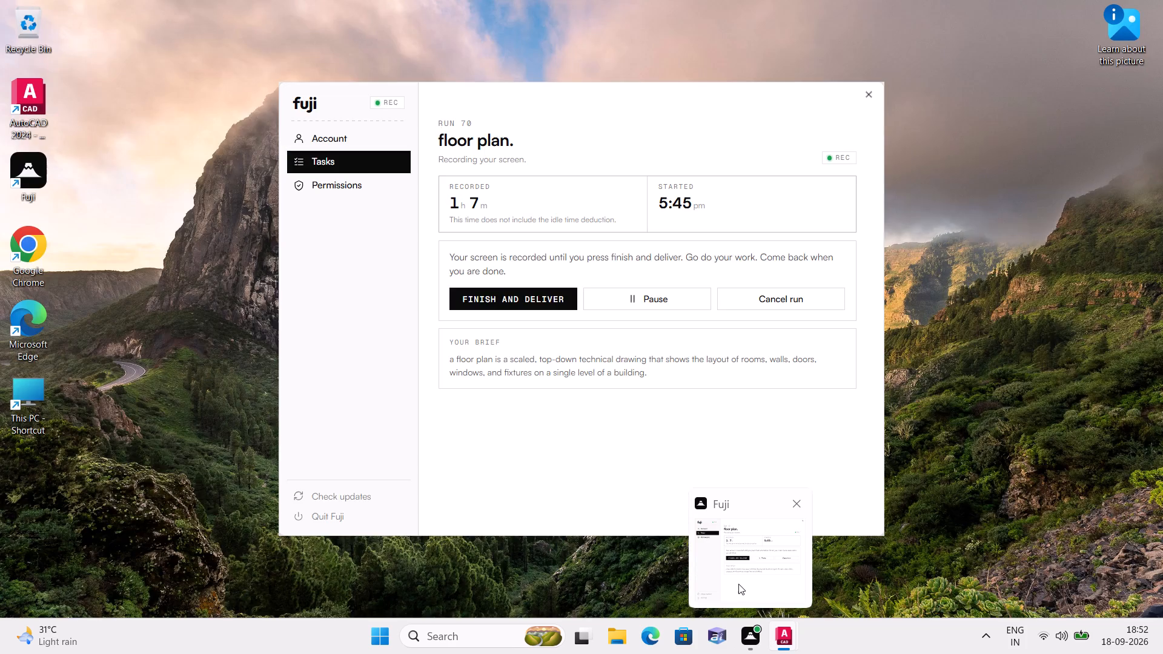
# Erase the two thin wall-edge lines of the kitchen-side bedroom that meet at its column above the stair, along the lower and outer walls.
pyautogui.scroll(1, 399, 323)
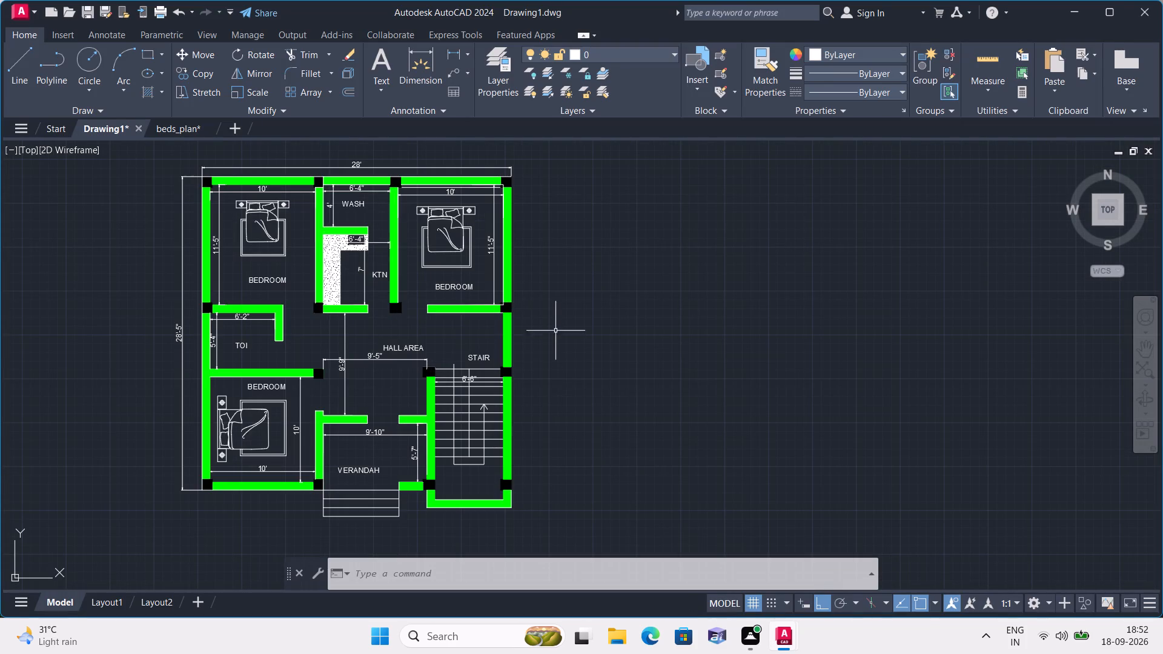
pyautogui.scroll(2, 507, 315)
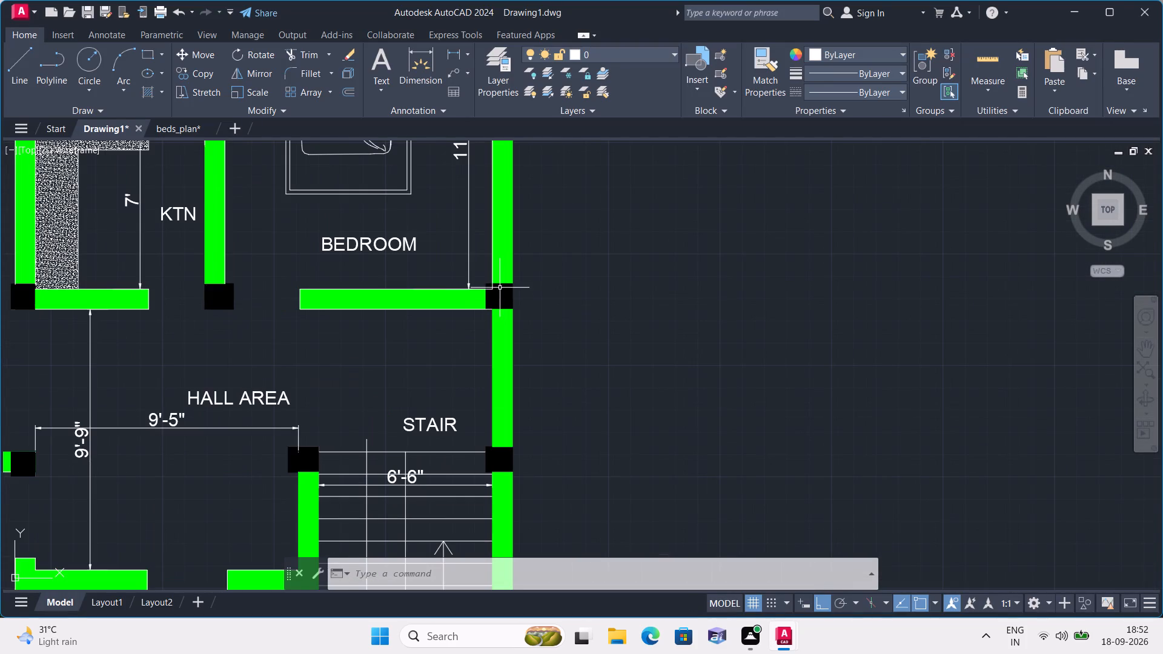
pyautogui.click(489, 289)
pyautogui.scroll(-1, 529, 286)
pyautogui.scroll(2, 509, 286)
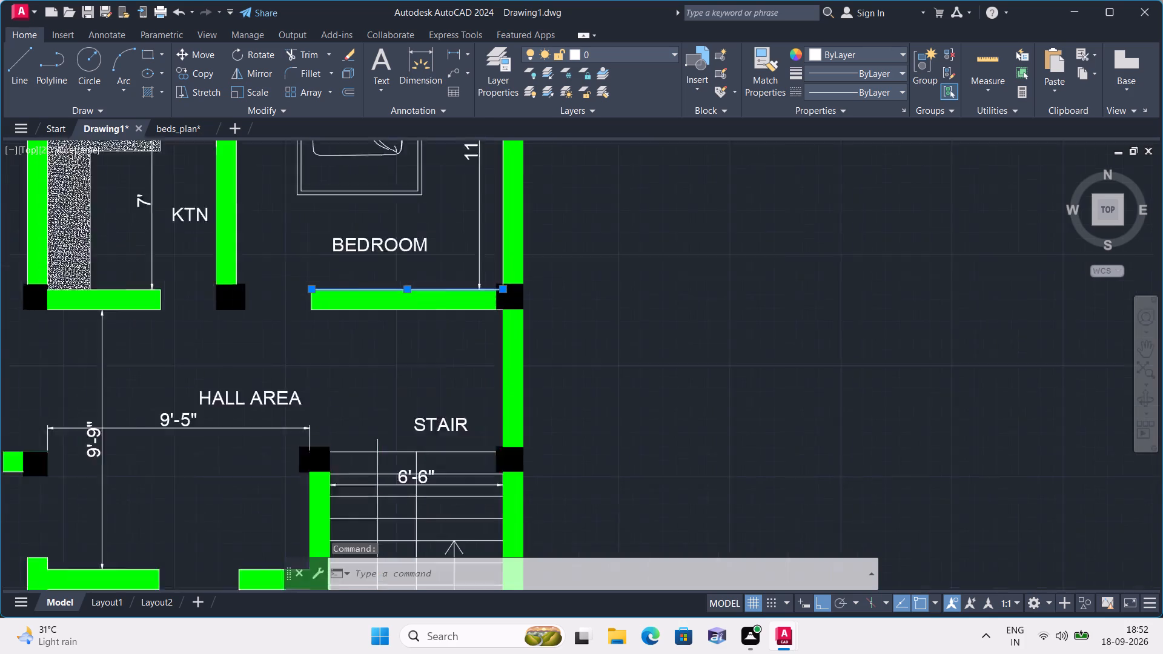
pyautogui.scroll(1, 509, 286)
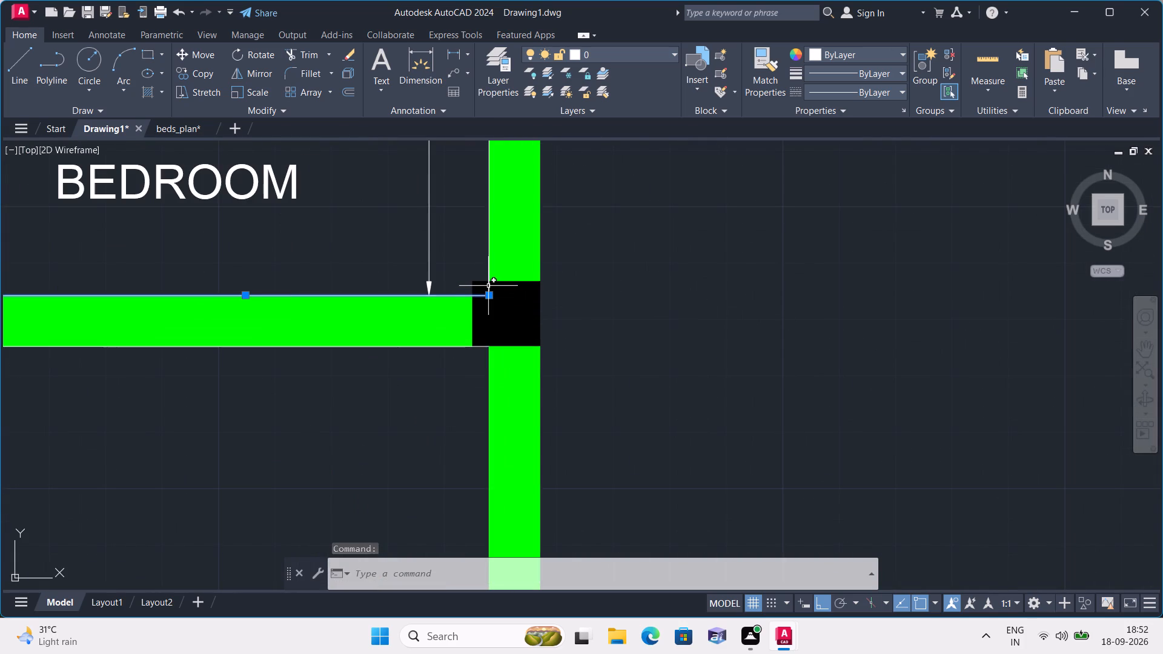
pyautogui.click(488, 285)
pyautogui.scroll(-2, 571, 267)
pyautogui.press('Delete')
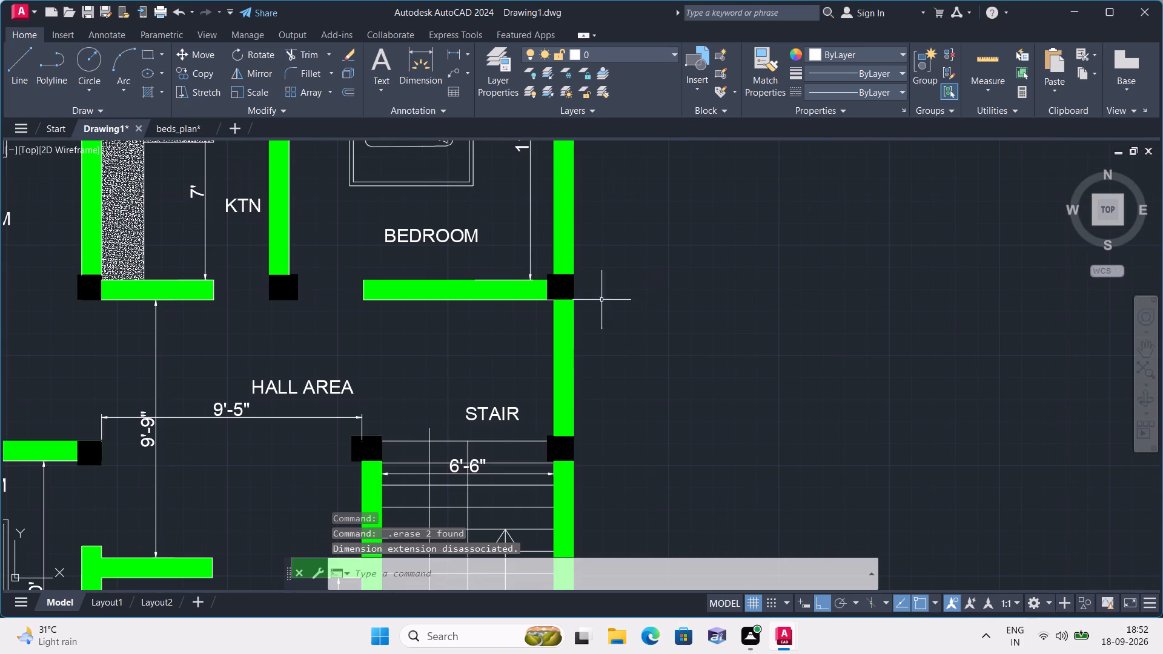
# Erase the thin line along the upper wall's inner face in the bedroom above the stair.
pyautogui.scroll(-2, 532, 319)
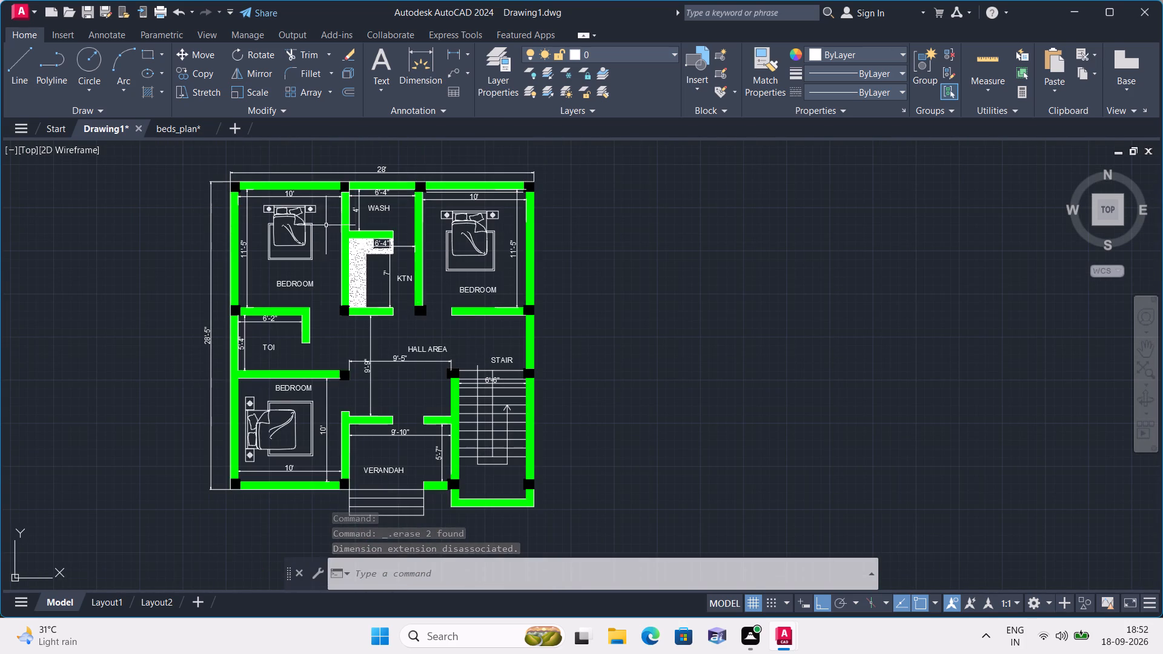
pyautogui.scroll(2, 520, 197)
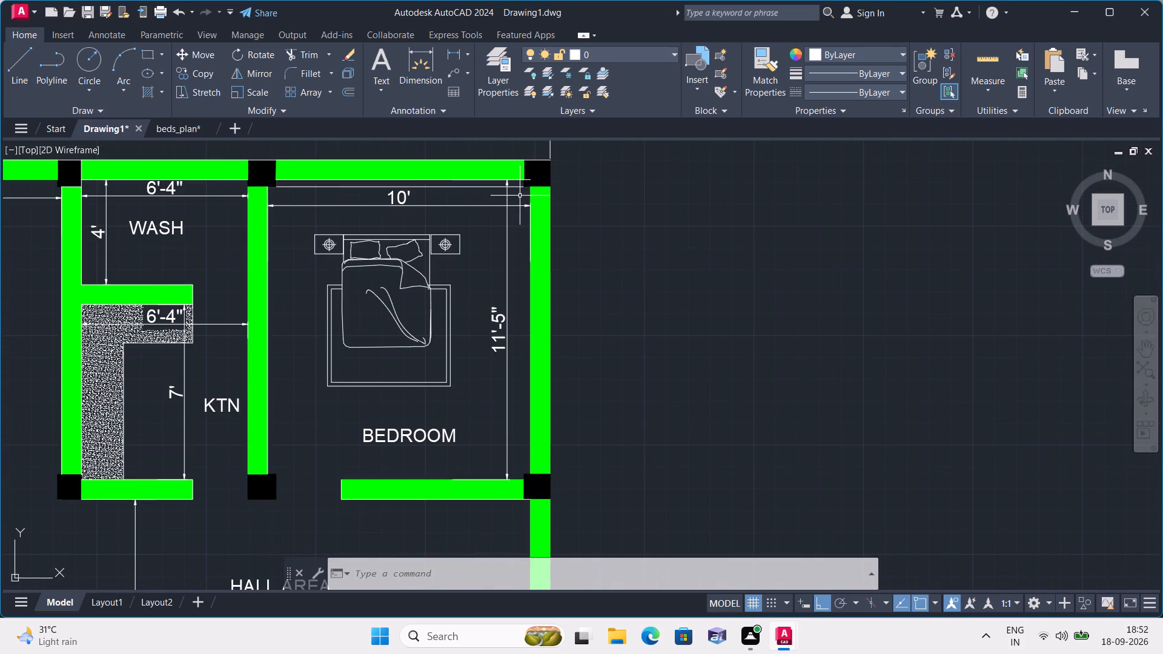
pyautogui.scroll(3, 535, 180)
pyautogui.click(492, 177)
pyautogui.scroll(-2, 646, 165)
pyautogui.press('Delete')
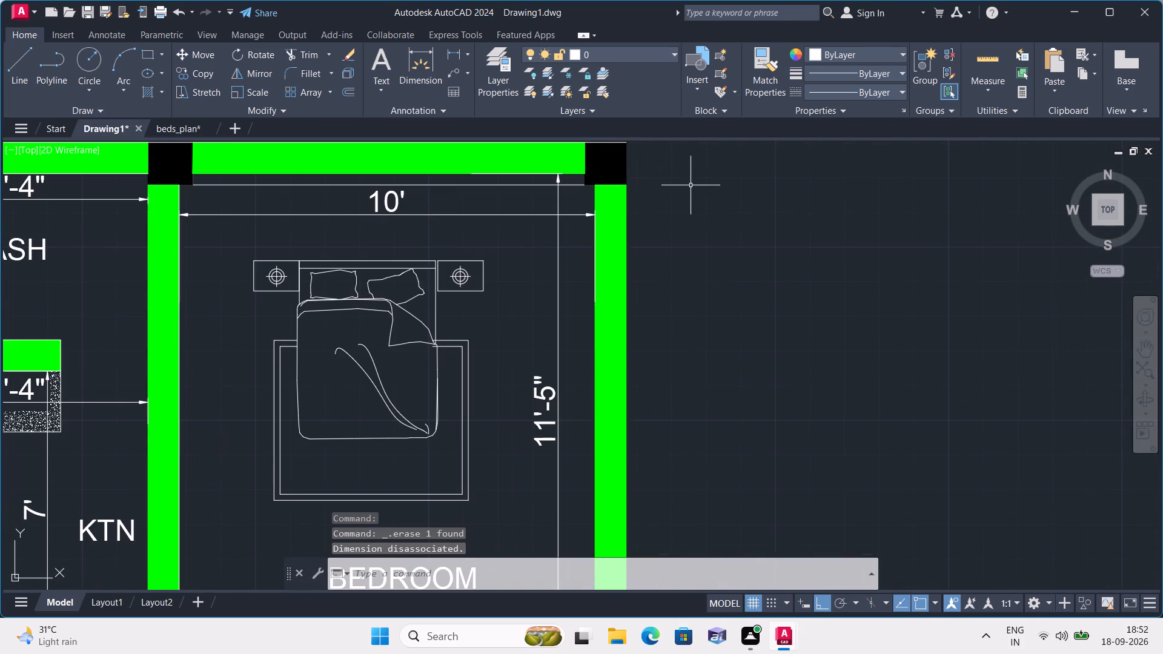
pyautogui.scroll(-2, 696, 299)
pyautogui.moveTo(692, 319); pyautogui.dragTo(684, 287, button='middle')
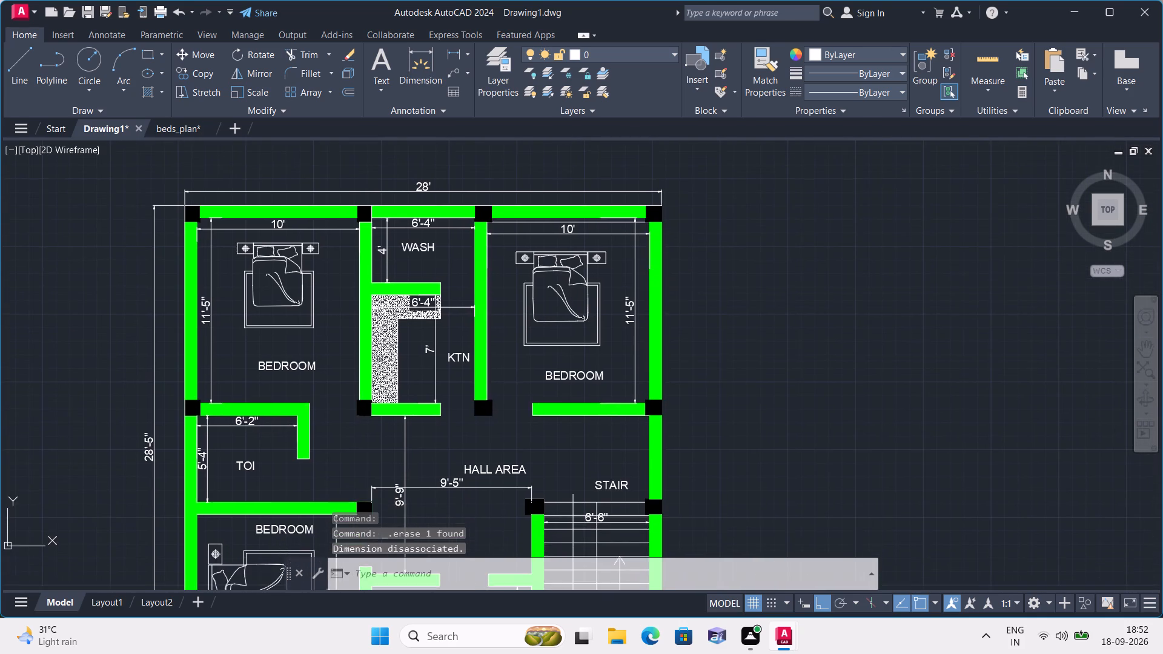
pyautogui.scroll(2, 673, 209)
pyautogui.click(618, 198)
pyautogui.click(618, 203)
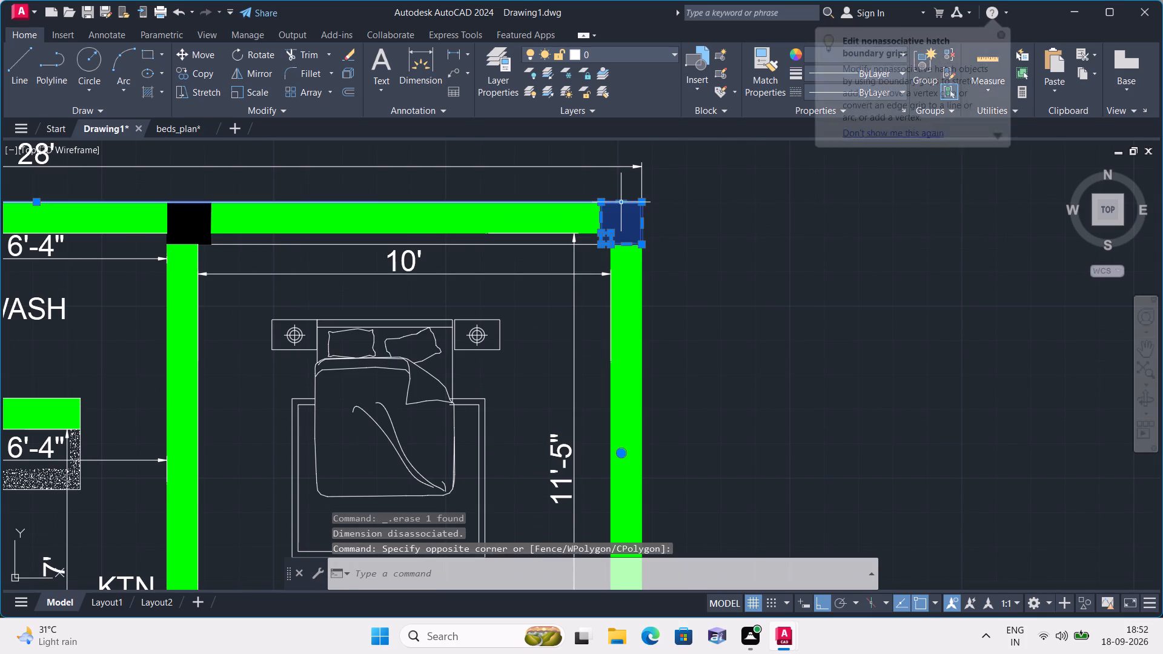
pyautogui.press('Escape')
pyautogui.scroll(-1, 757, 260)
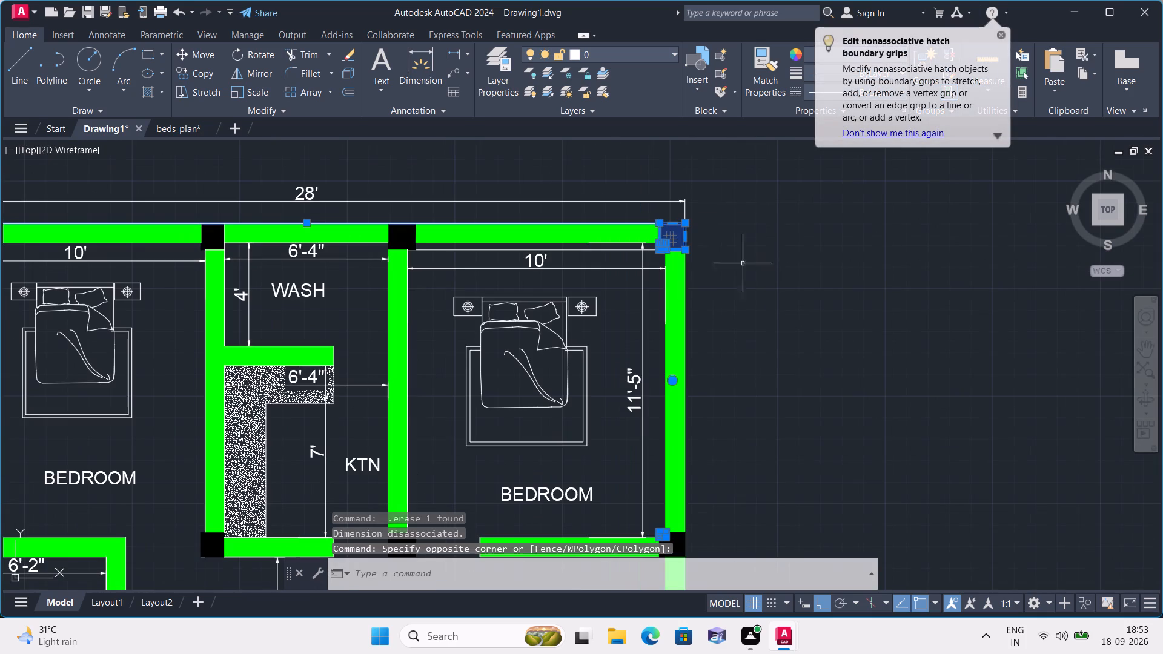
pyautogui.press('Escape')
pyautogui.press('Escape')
# Review the complete floor plan, checking the walls, columns, stair and dimensions in all rooms.
pyautogui.moveTo(697, 299); pyautogui.dragTo(659, 214, button='middle')
pyautogui.scroll(-1, 659, 214)
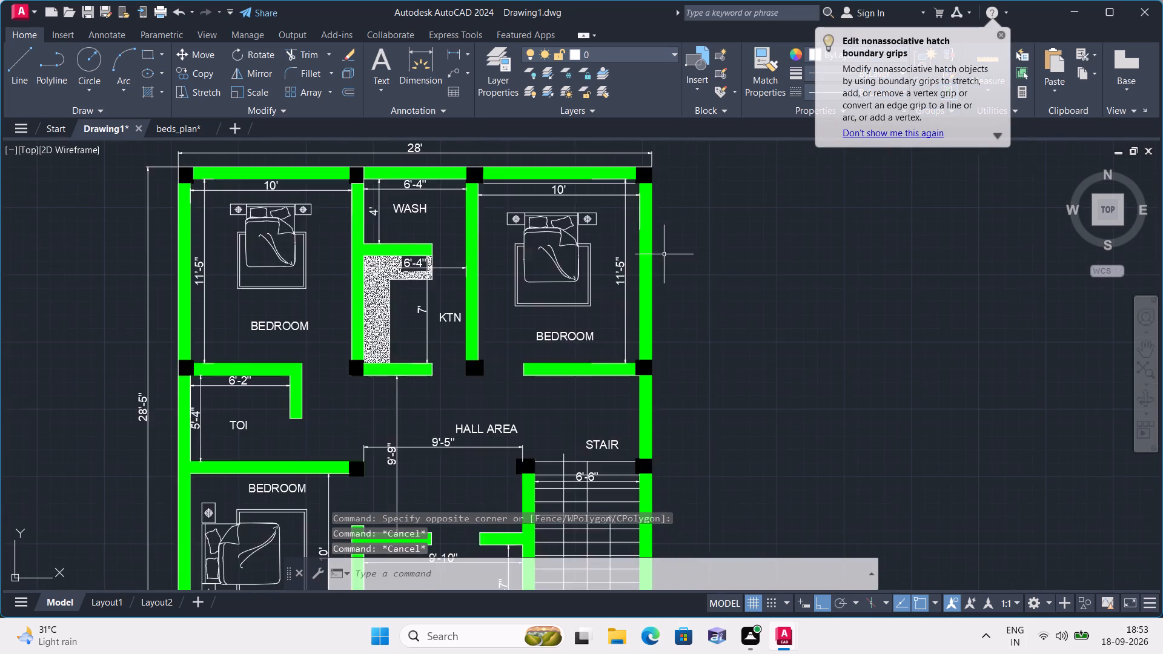
pyautogui.scroll(-1, 664, 255)
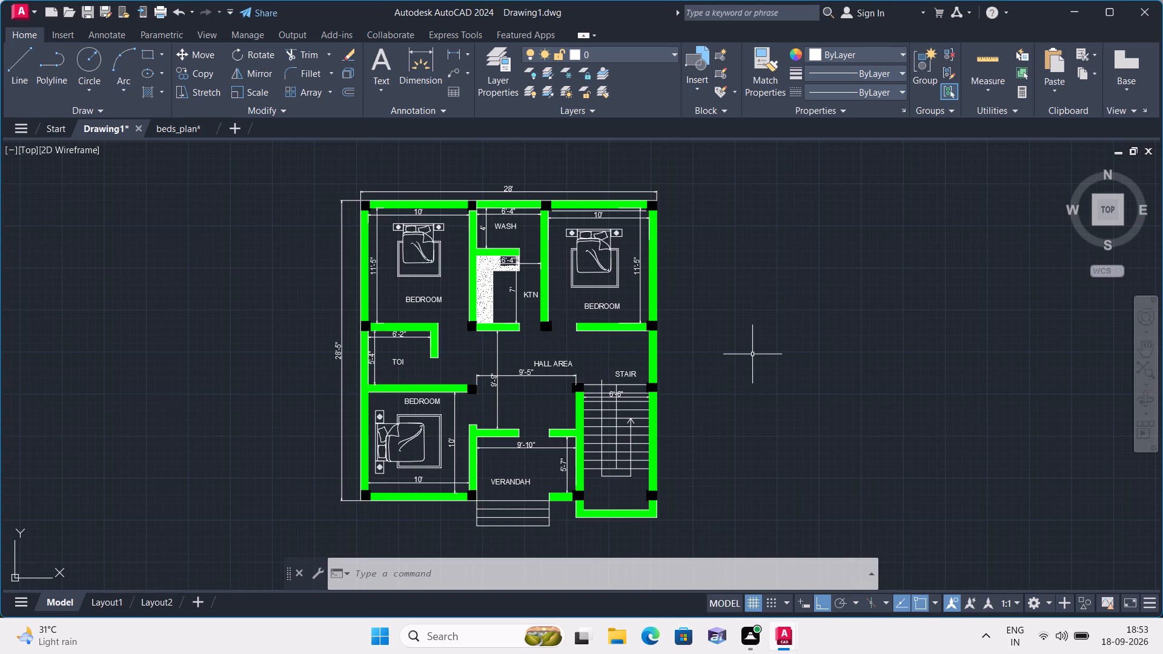
pyautogui.scroll(1, 741, 365)
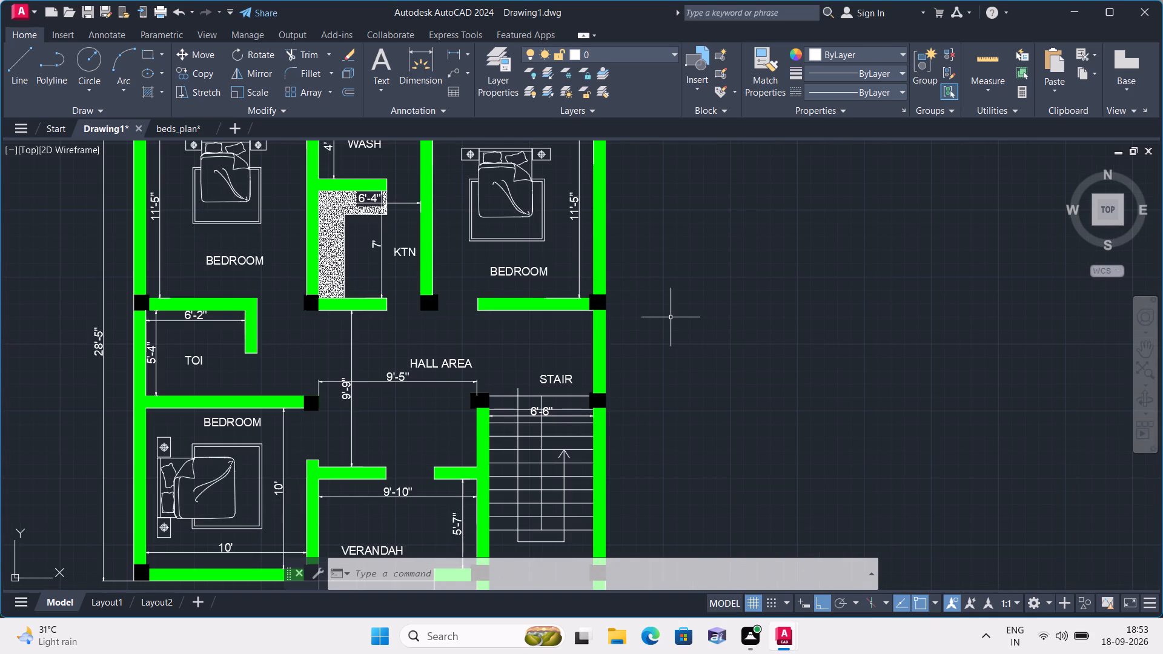
pyautogui.moveTo(667, 362); pyautogui.dragTo(721, 277, button='middle')
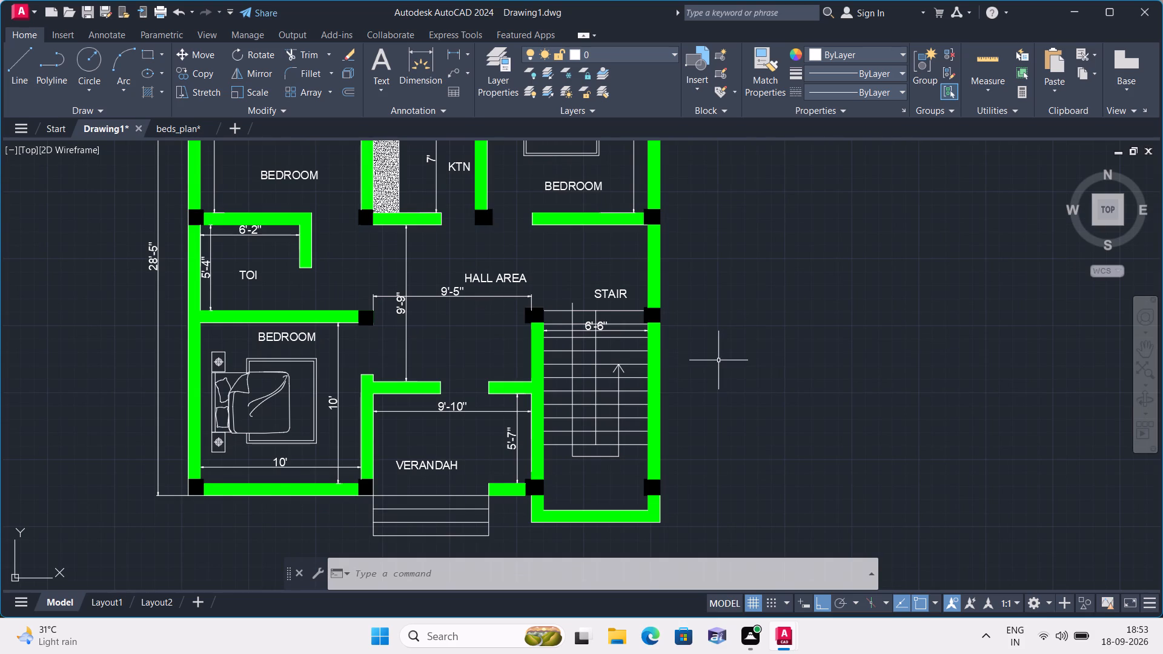
pyautogui.moveTo(718, 363); pyautogui.dragTo(789, 435, button='middle')
pyautogui.scroll(-1, 792, 435)
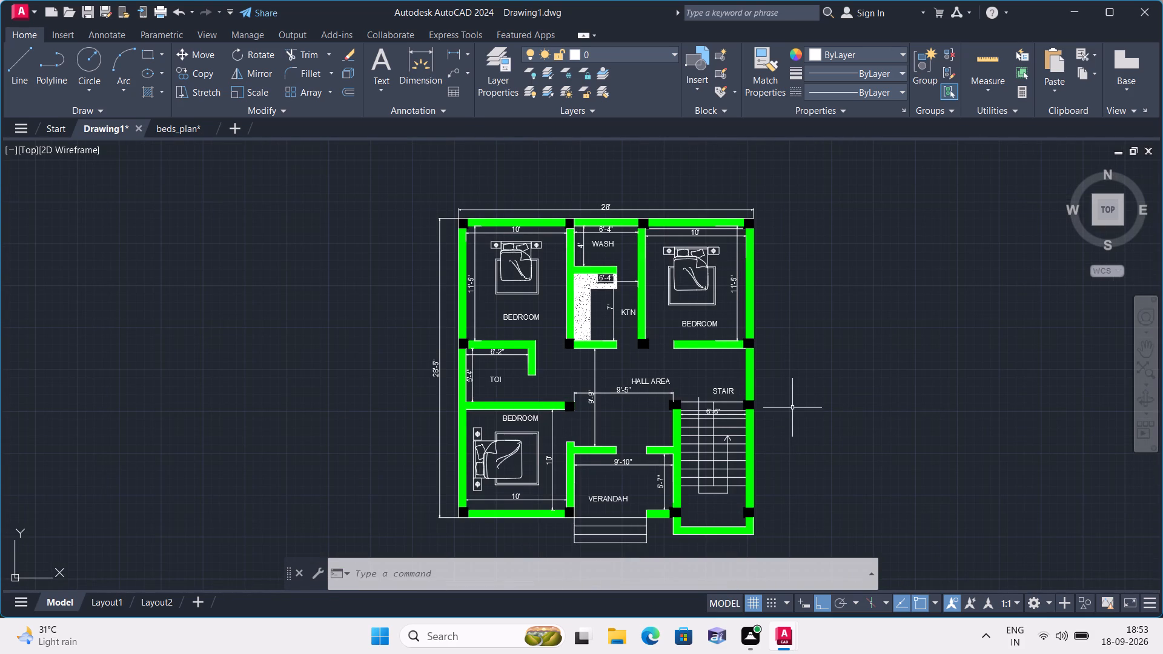
pyautogui.moveTo(791, 406); pyautogui.dragTo(752, 349, button='middle')
pyautogui.scroll(-1, 681, 351)
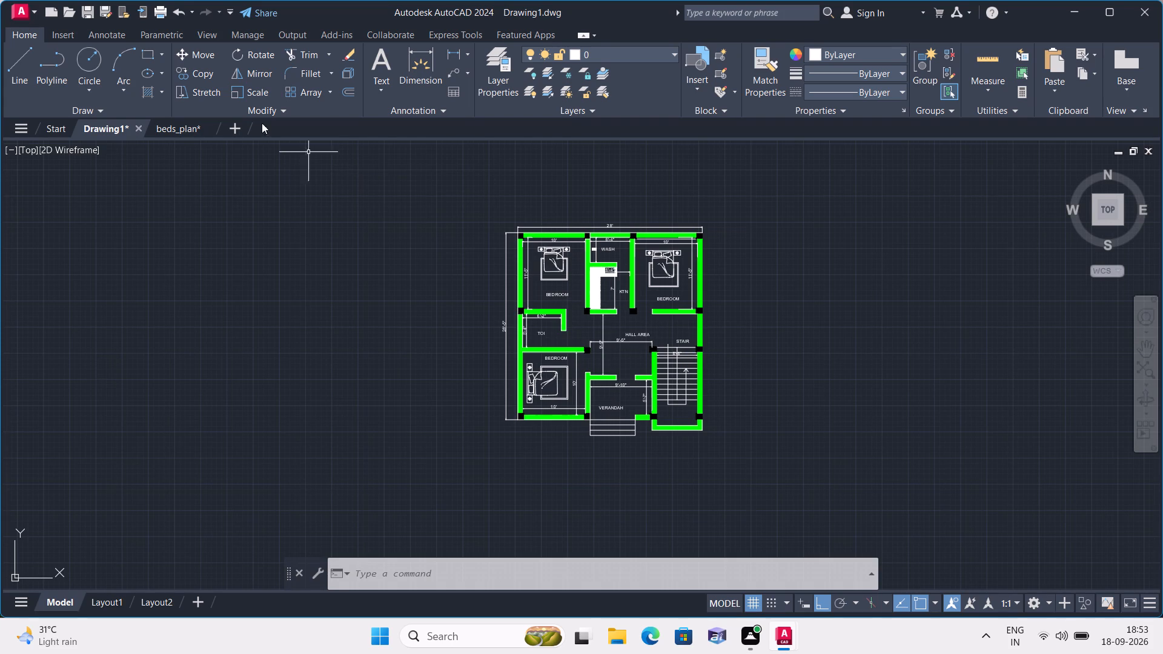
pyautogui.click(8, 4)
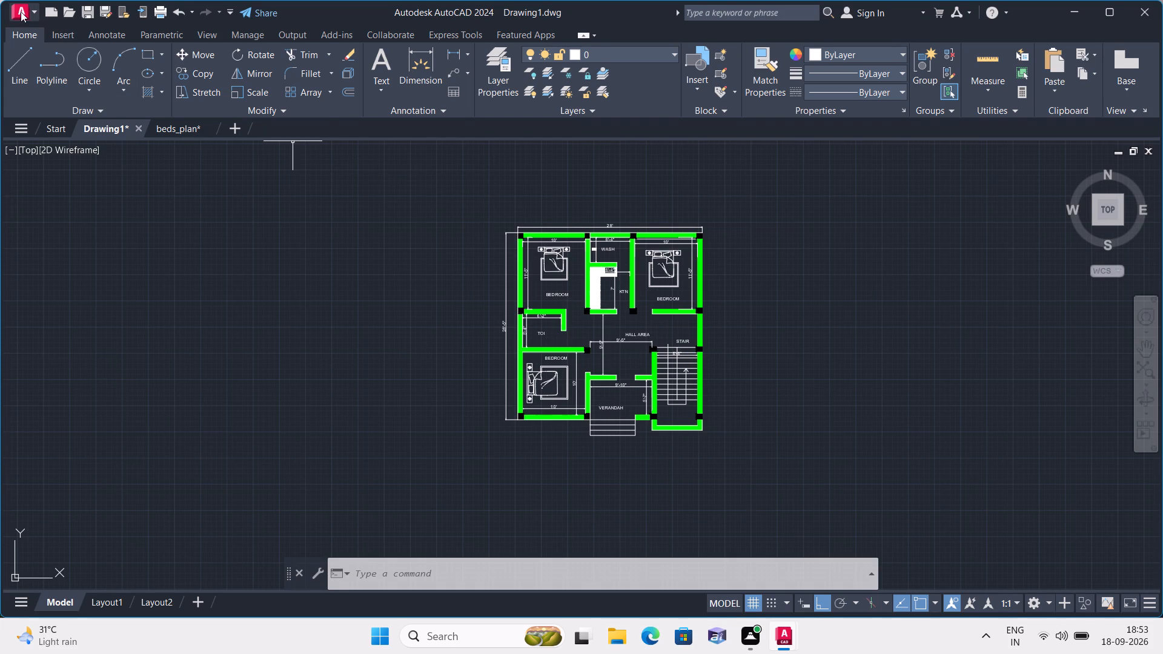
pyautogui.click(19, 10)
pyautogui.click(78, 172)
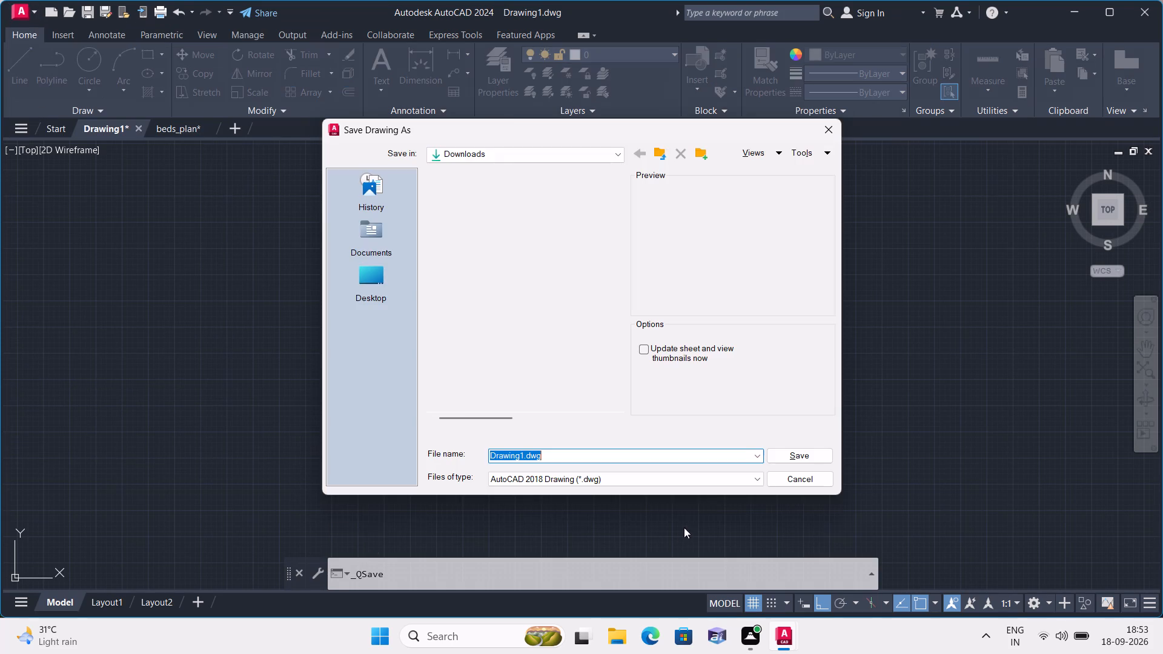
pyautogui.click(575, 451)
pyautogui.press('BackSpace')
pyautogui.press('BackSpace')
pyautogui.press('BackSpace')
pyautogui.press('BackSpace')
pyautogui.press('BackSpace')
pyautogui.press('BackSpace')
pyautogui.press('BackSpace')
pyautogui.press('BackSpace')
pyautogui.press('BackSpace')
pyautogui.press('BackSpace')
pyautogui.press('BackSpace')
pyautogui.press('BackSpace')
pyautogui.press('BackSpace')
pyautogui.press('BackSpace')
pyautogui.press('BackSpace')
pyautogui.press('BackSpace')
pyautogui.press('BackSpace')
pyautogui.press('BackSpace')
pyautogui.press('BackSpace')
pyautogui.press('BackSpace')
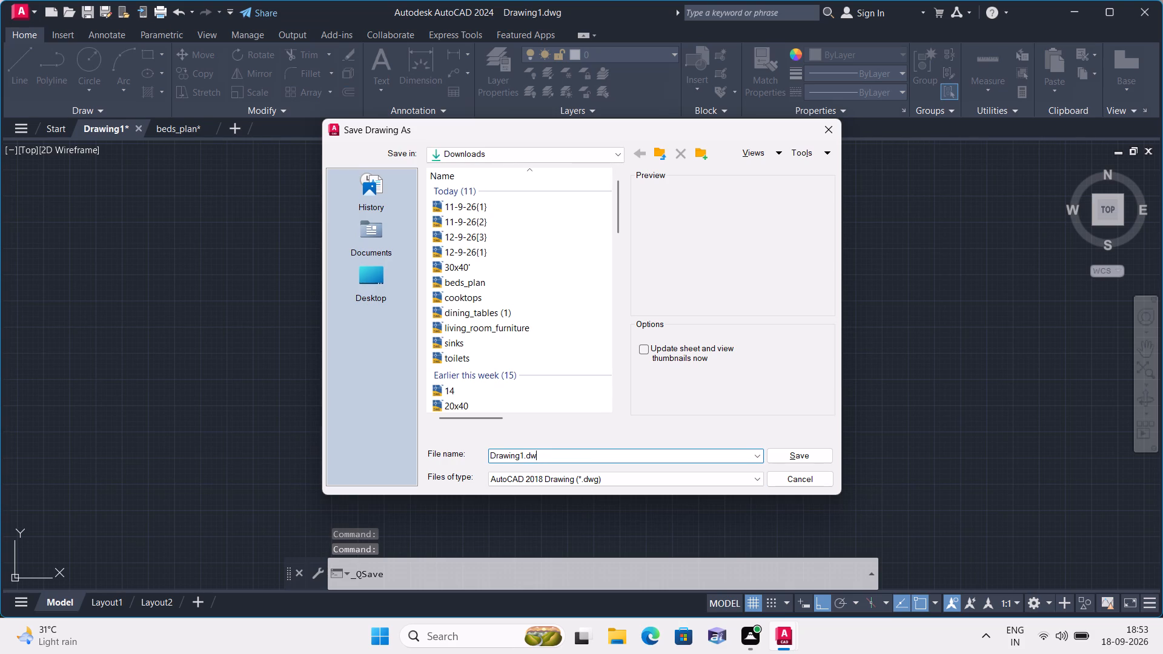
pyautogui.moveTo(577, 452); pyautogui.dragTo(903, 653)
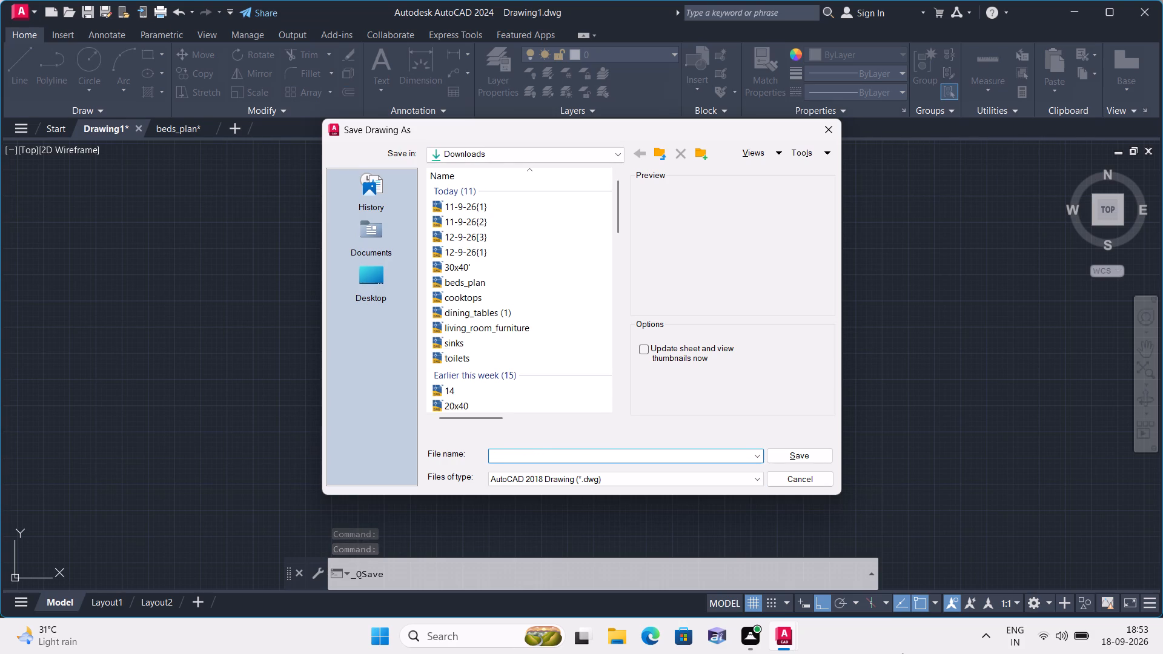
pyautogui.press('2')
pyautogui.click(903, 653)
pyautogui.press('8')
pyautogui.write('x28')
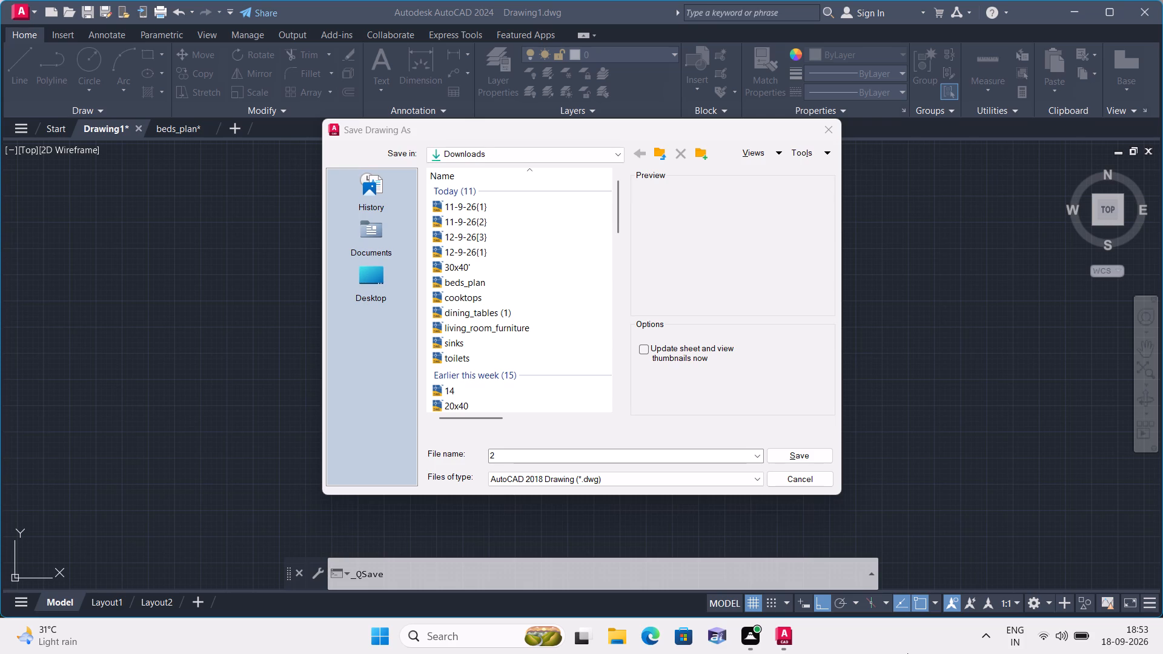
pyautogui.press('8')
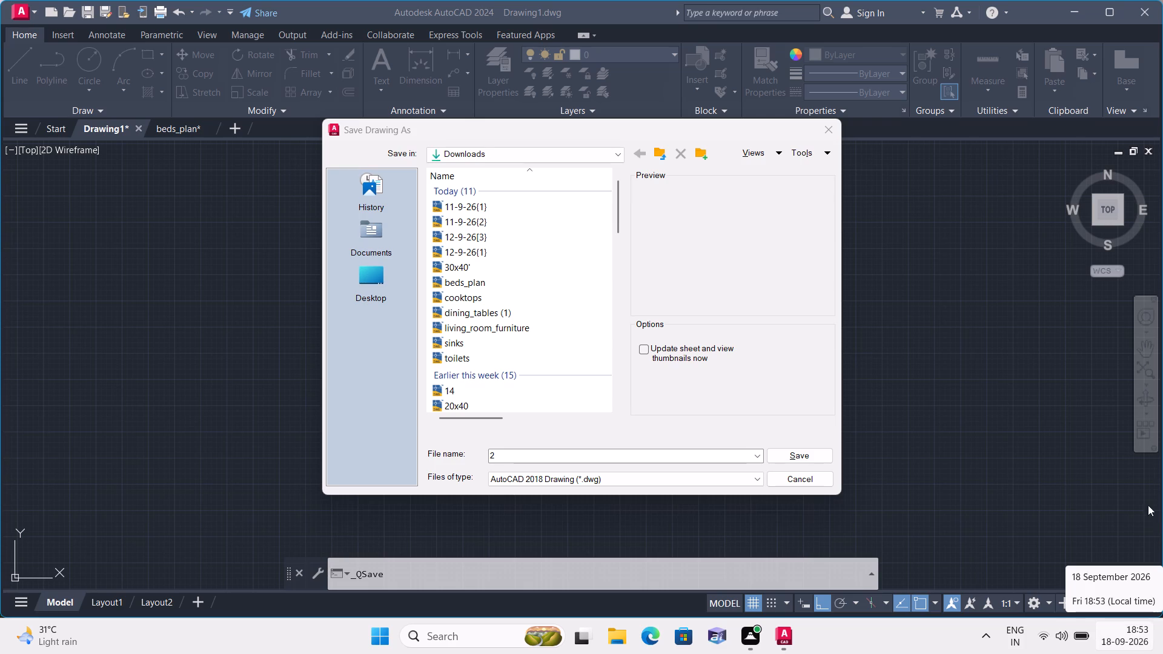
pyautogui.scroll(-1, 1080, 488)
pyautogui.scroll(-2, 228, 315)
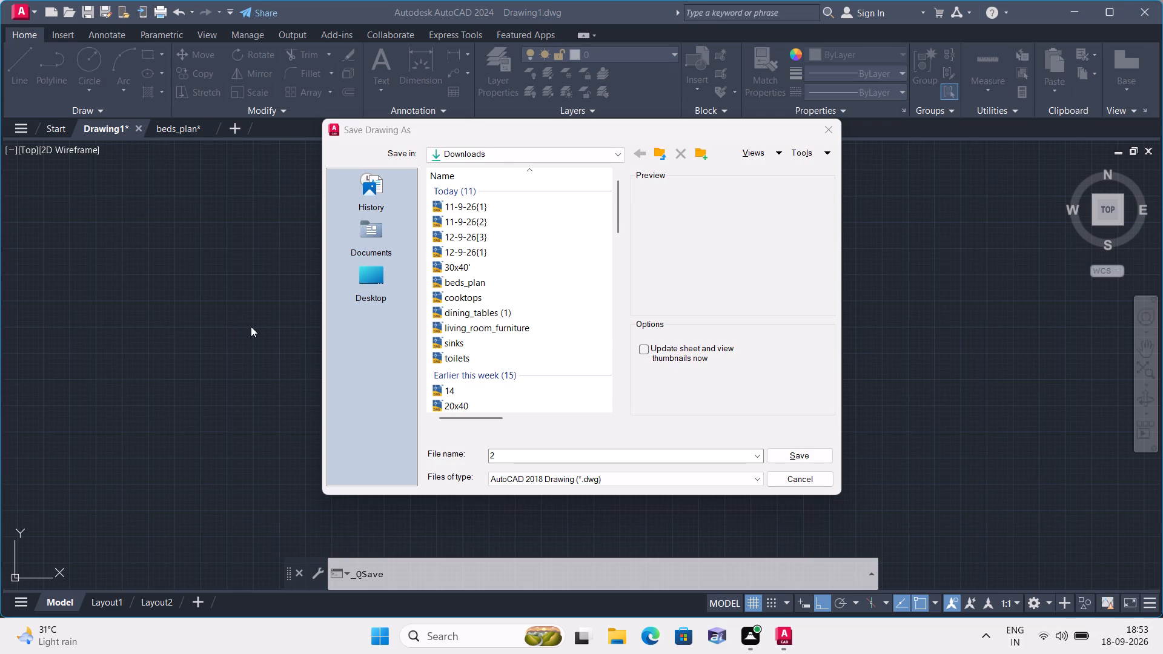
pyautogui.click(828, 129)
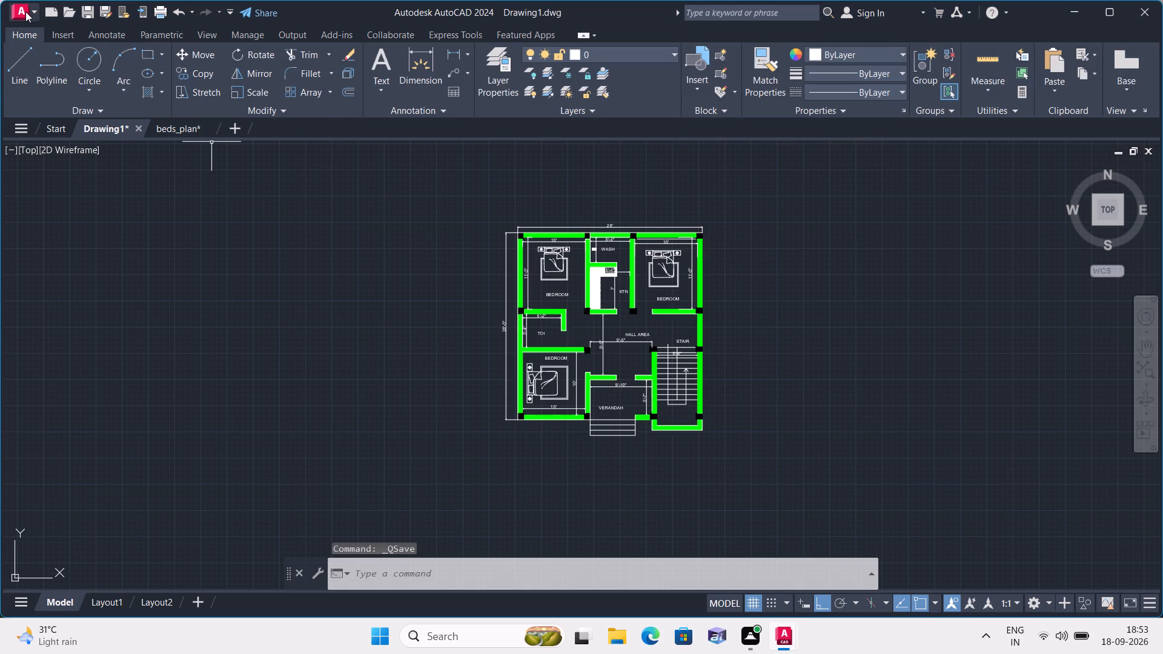
# Save the floor plan drawing in the Downloads folder under the file name 28x28.
pyautogui.click(25, 12)
pyautogui.click(61, 167)
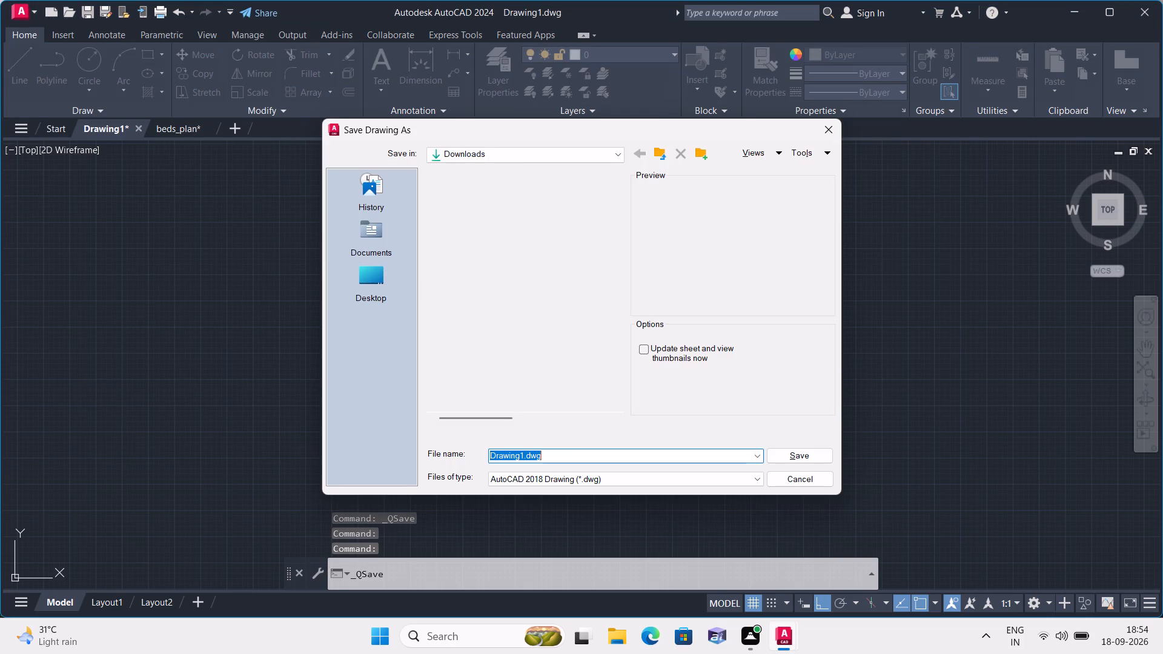
pyautogui.click(590, 451)
pyautogui.press('BackSpace')
pyautogui.press('BackSpace')
pyautogui.press('BackSpace')
pyautogui.press('BackSpace')
pyautogui.press('BackSpace')
pyautogui.press('BackSpace')
pyautogui.press('BackSpace')
pyautogui.press('BackSpace')
pyautogui.press('BackSpace')
pyautogui.press('BackSpace')
pyautogui.press('BackSpace')
pyautogui.press('BackSpace')
pyautogui.press('BackSpace')
pyautogui.press('BackSpace')
pyautogui.press('BackSpace')
pyautogui.press('BackSpace')
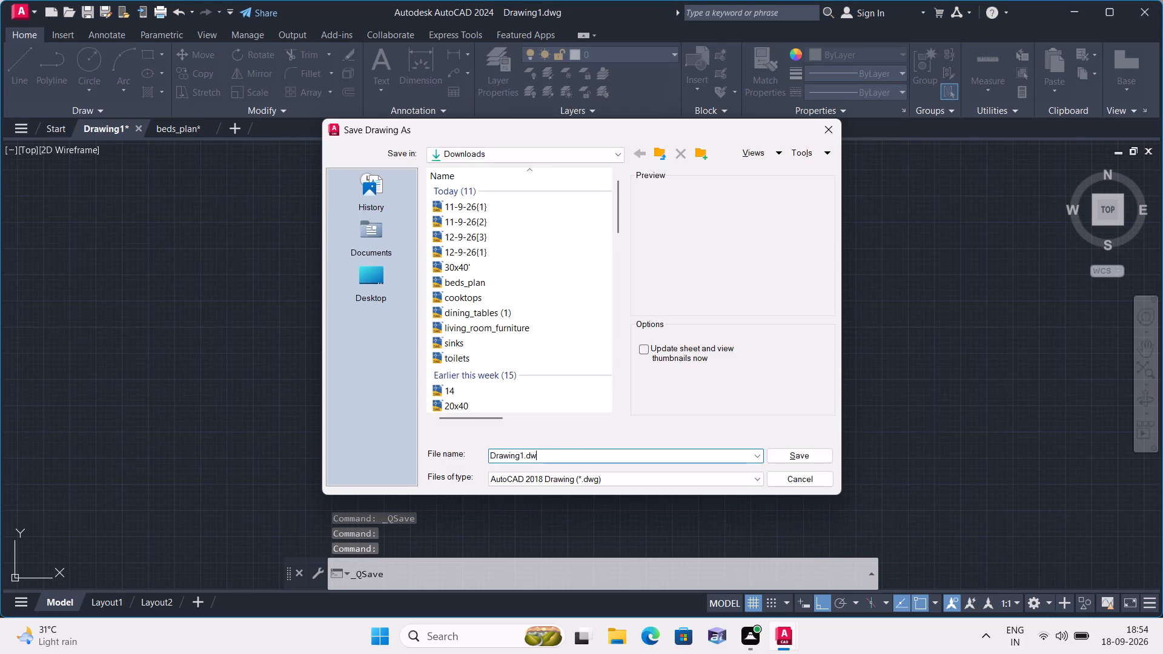
pyautogui.write('28')
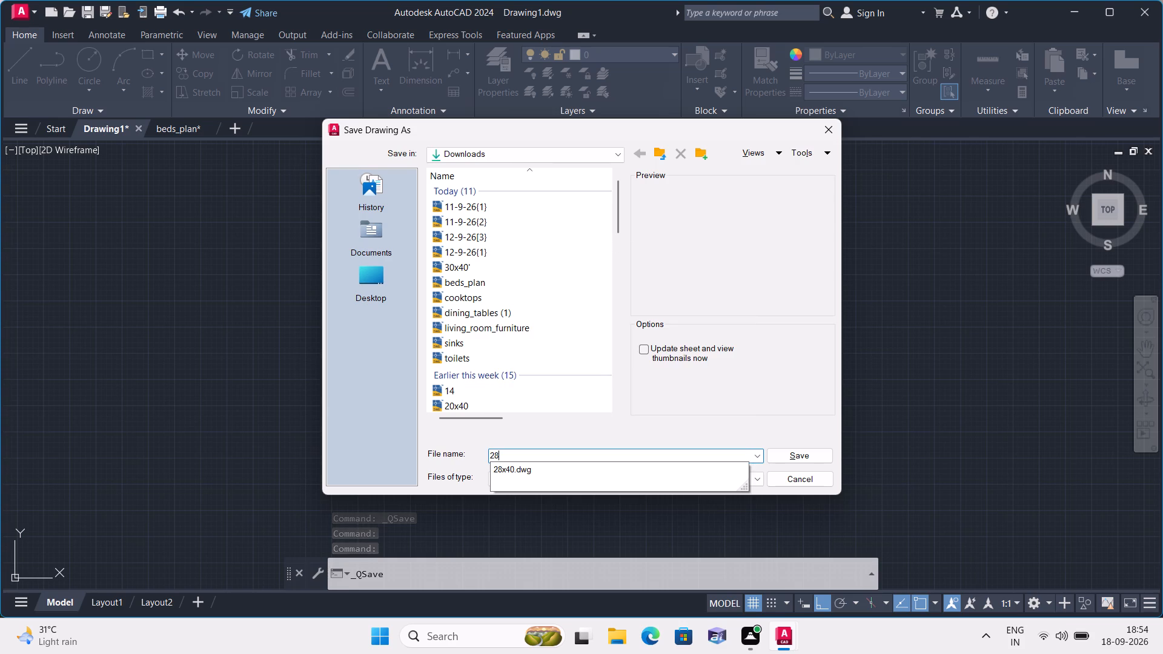
pyautogui.write('x28')
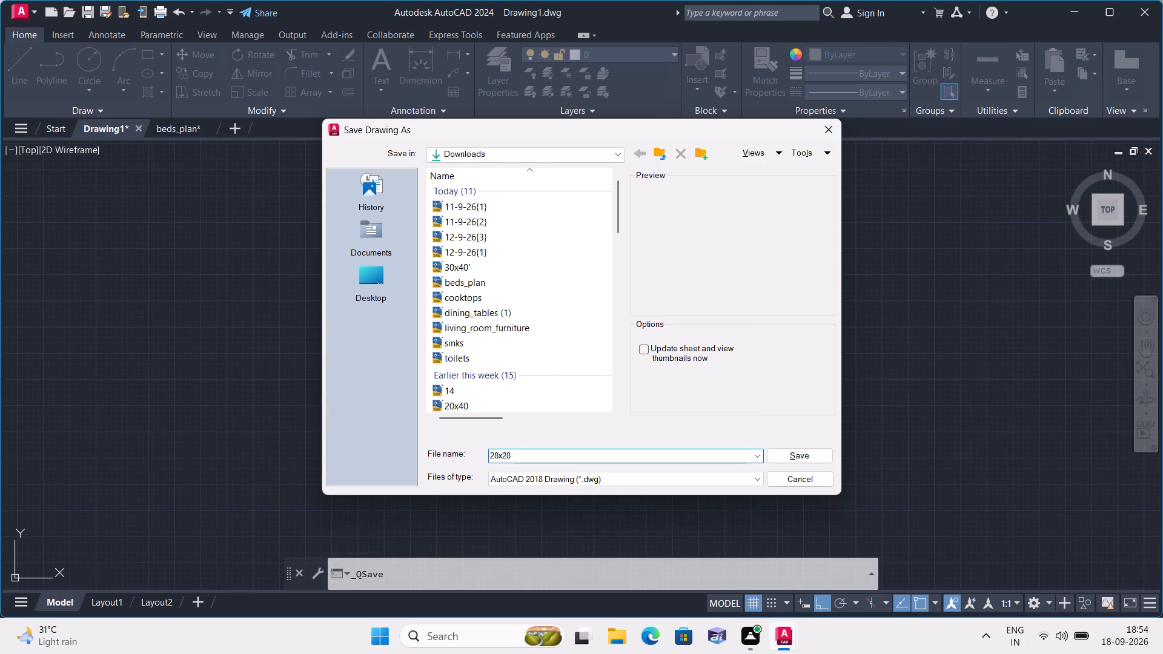
pyautogui.click(807, 454)
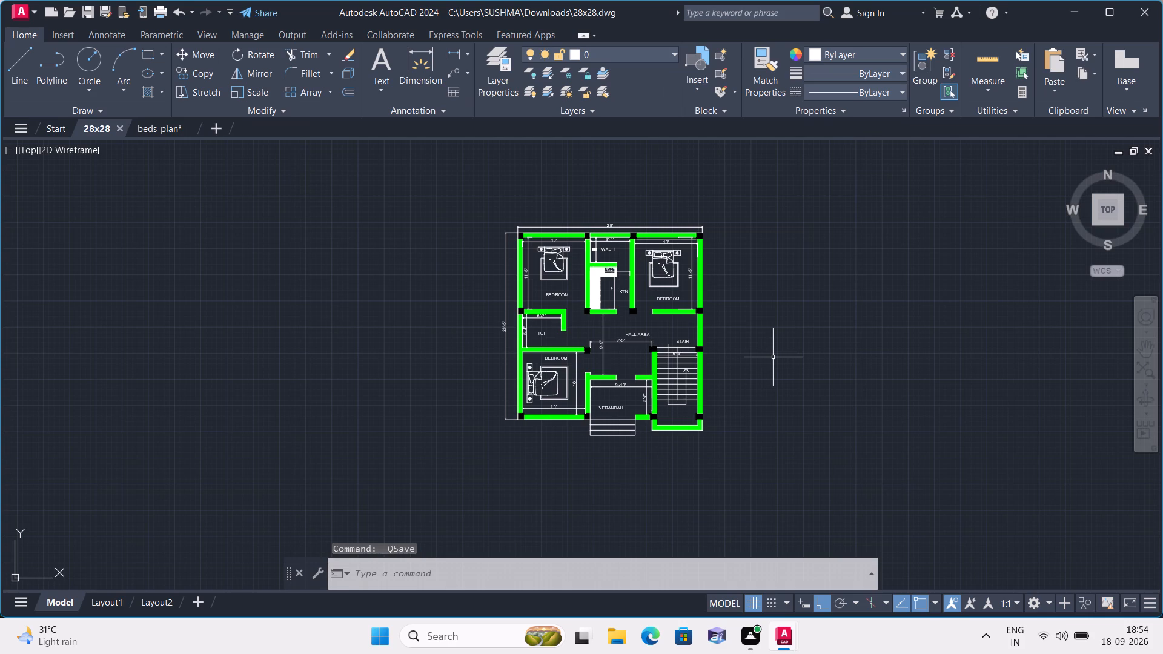
# Set up a plot with the DWG To PDF.pc3 plotter, using a window around the whole floor plan as plot area.
pyautogui.write('plot')
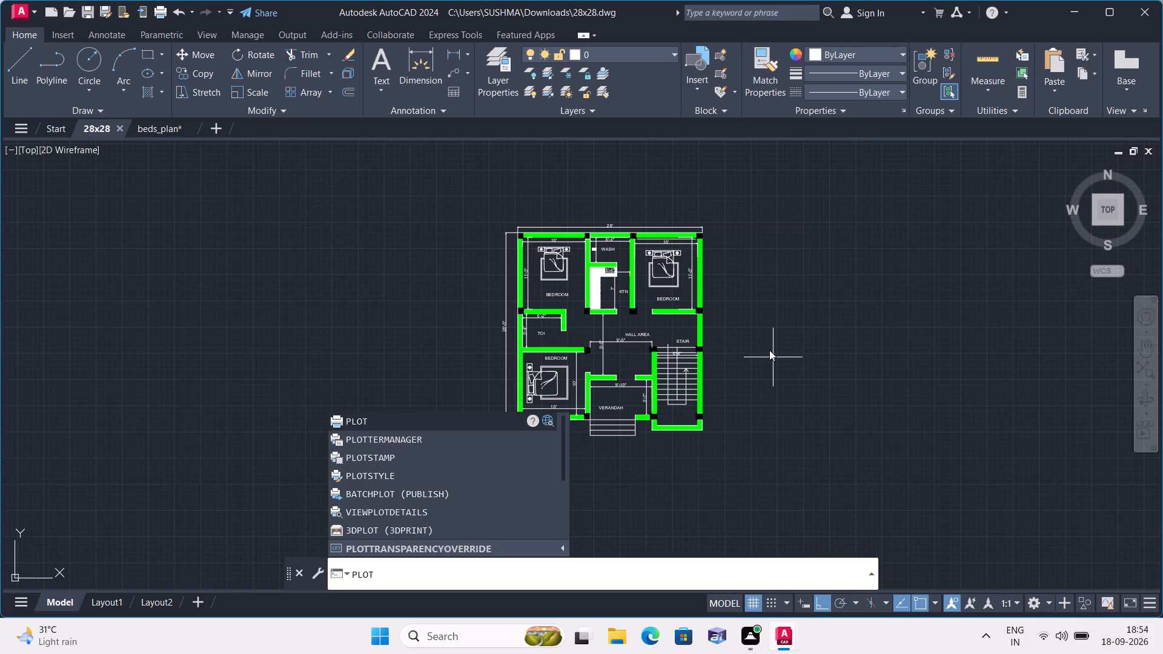
pyautogui.press('space')
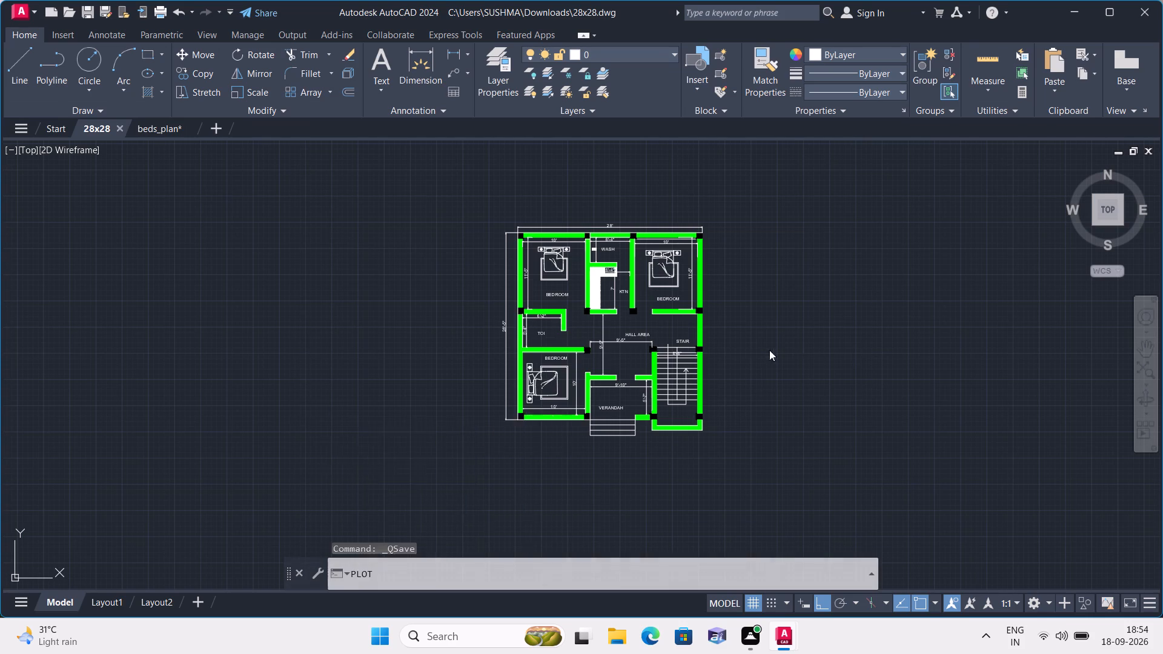
pyautogui.click(465, 197)
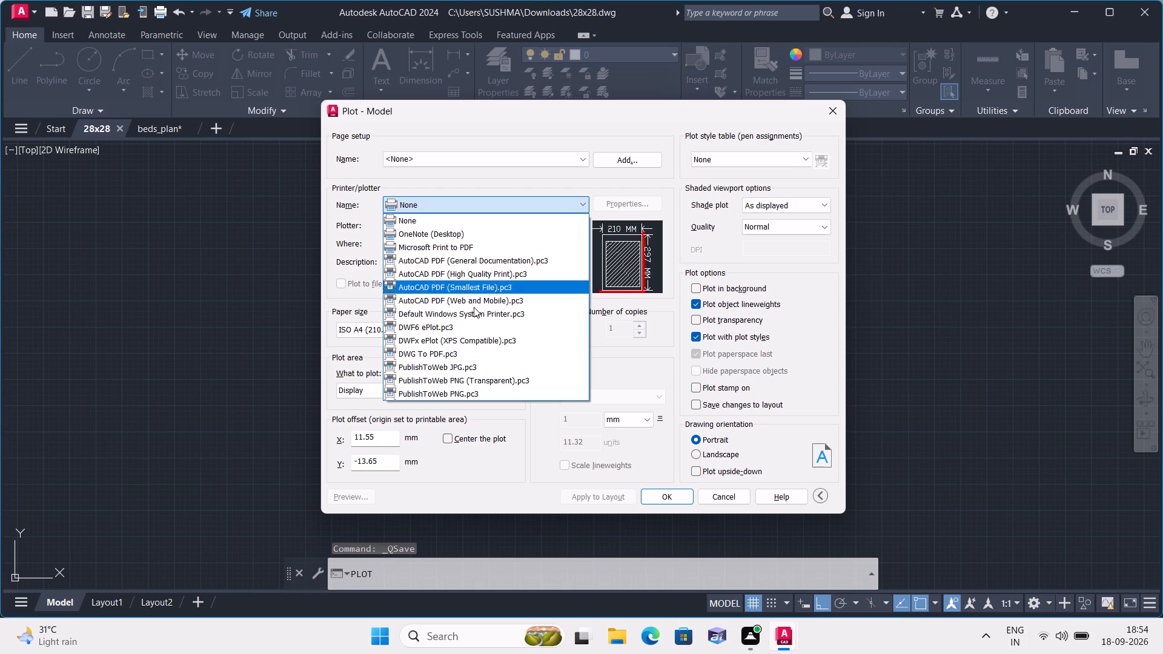
pyautogui.click(475, 357)
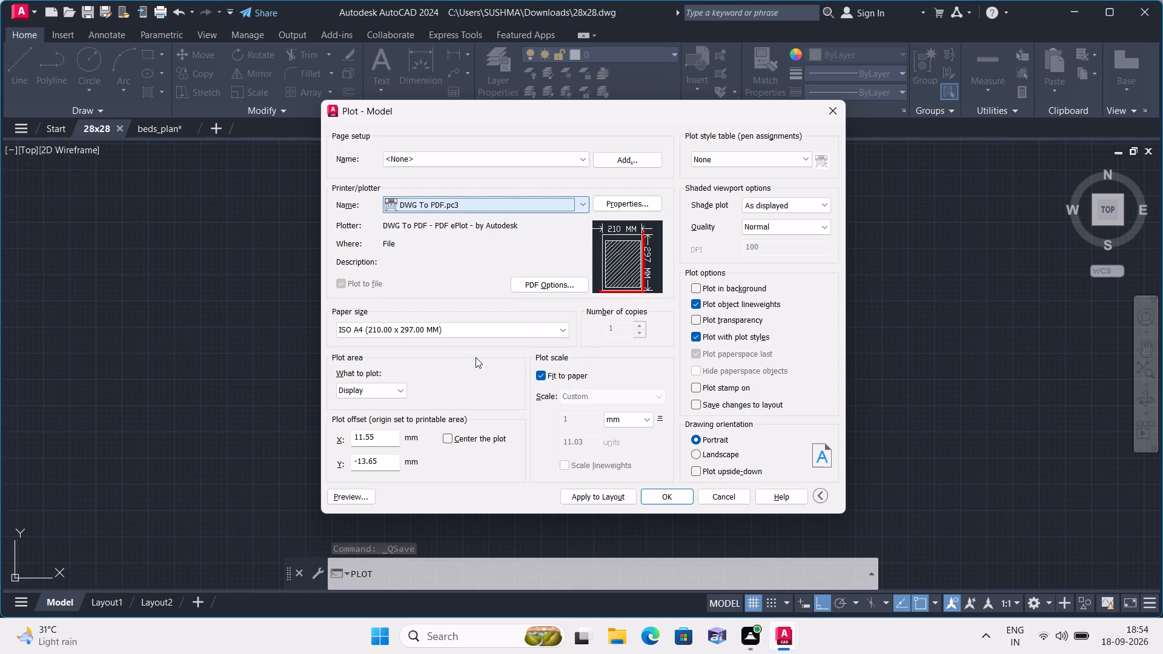
pyautogui.click(389, 388)
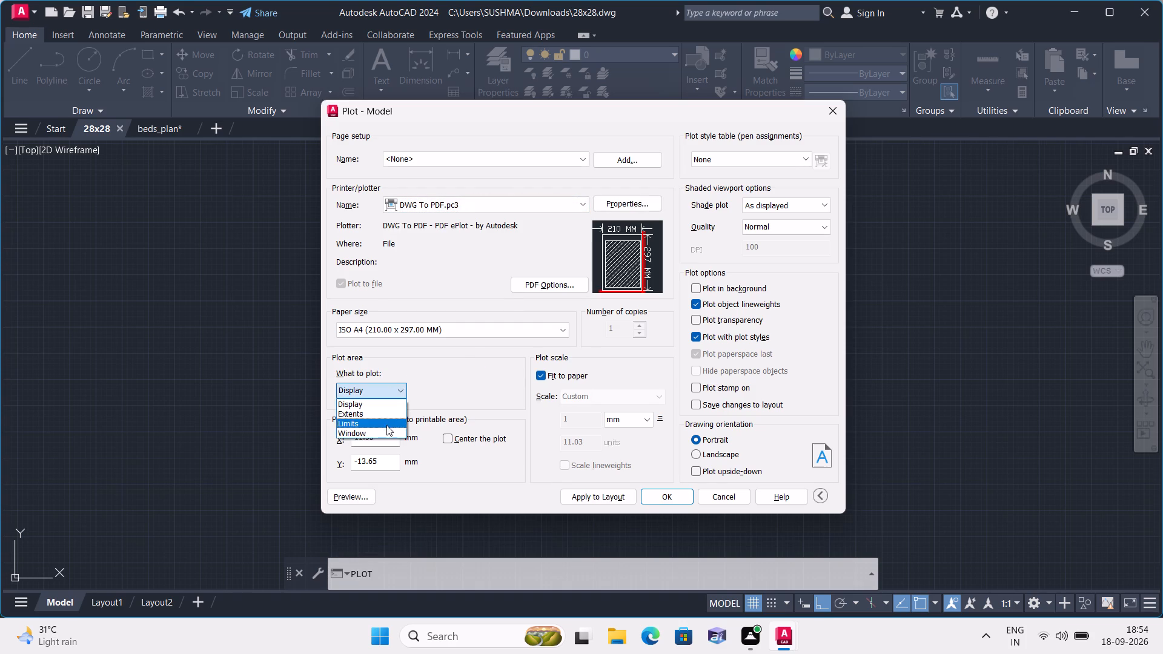
pyautogui.click(386, 431)
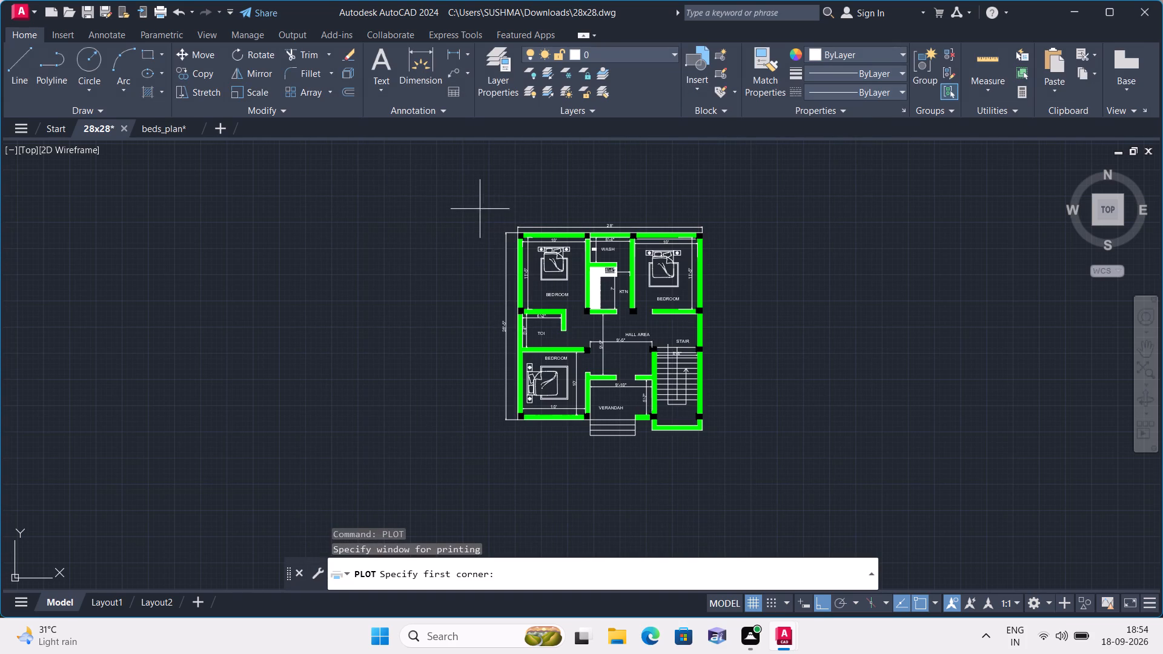
pyautogui.click(476, 204)
pyautogui.click(784, 471)
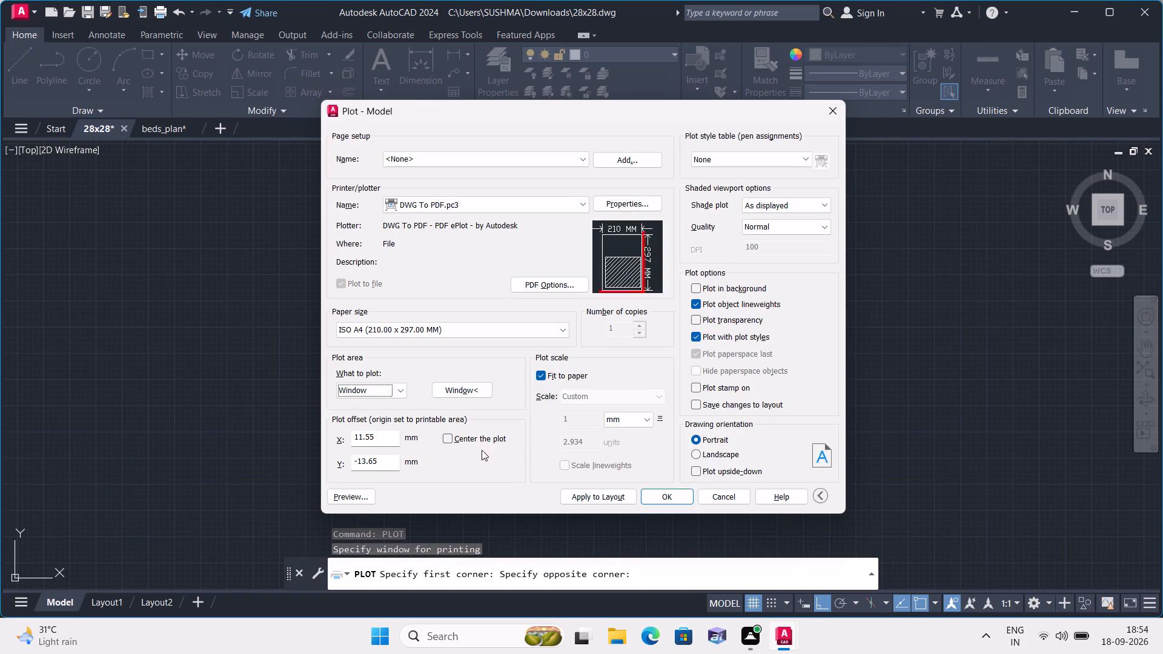
# Center the plot and assign the acad.ctb plot style table to all layouts.
pyautogui.click(447, 437)
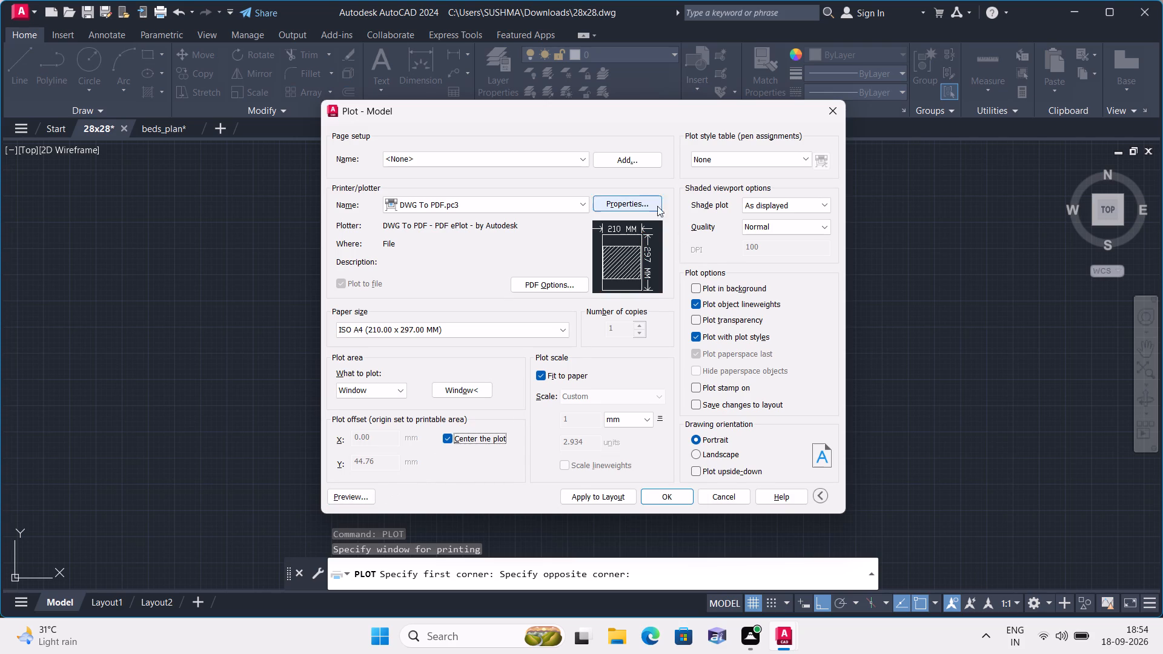
pyautogui.click(745, 161)
pyautogui.click(728, 185)
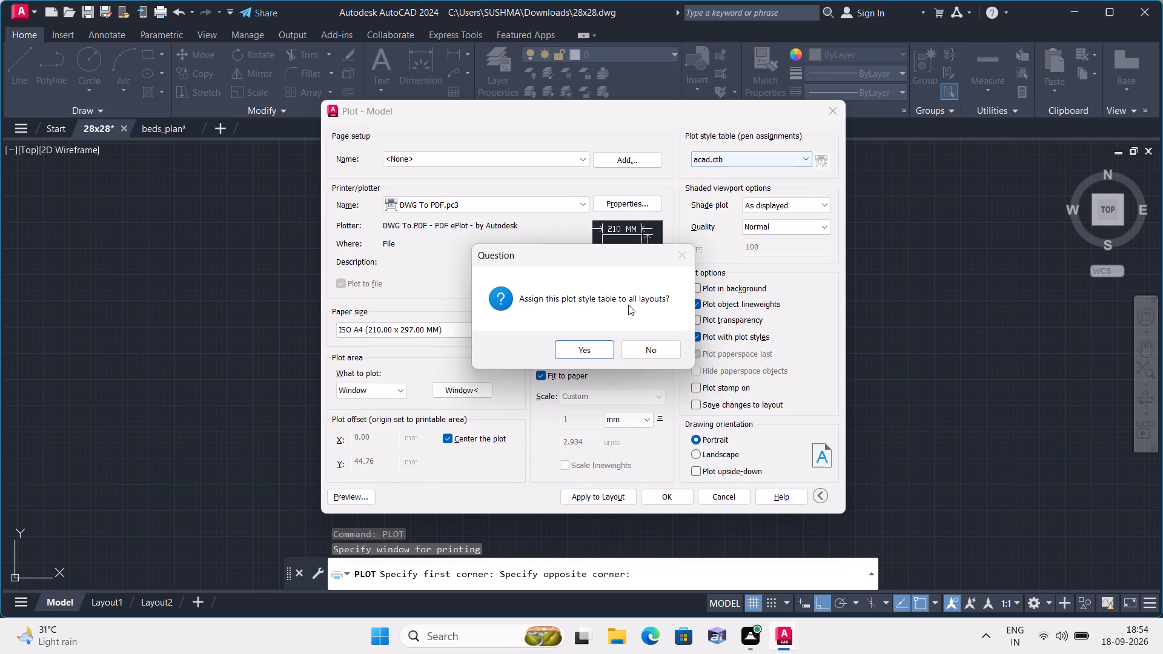
pyautogui.click(593, 354)
# Preview the plot and examine the walls, columns, stair, furniture and dimensions across the floor plan.
pyautogui.click(345, 501)
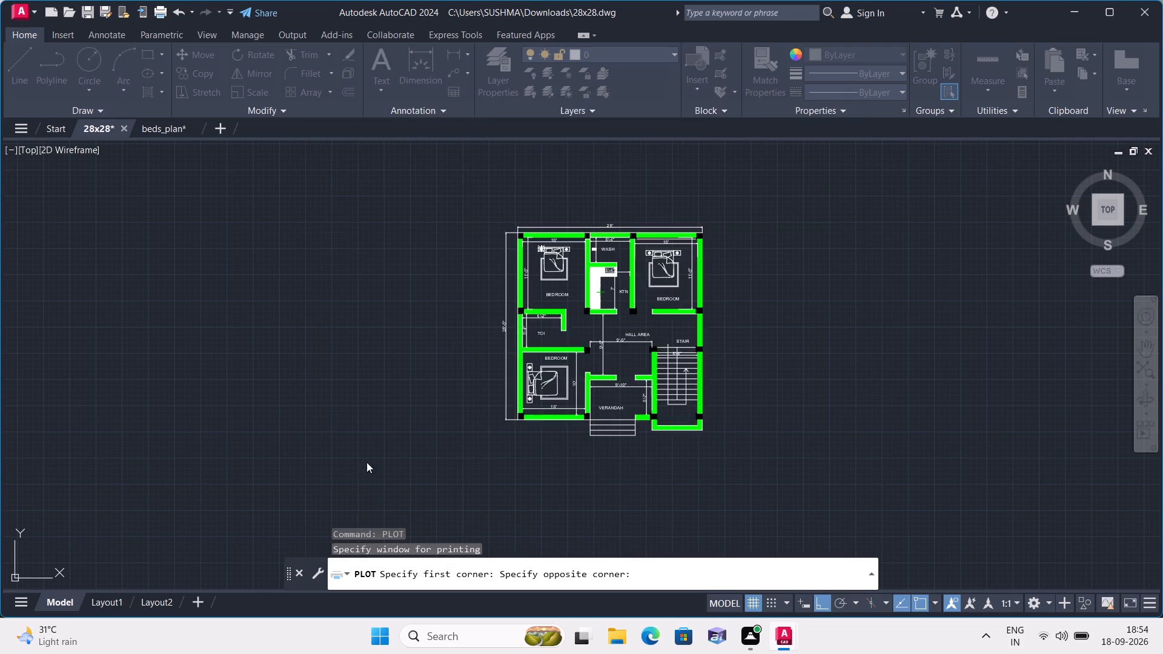
pyautogui.scroll(3, 571, 294)
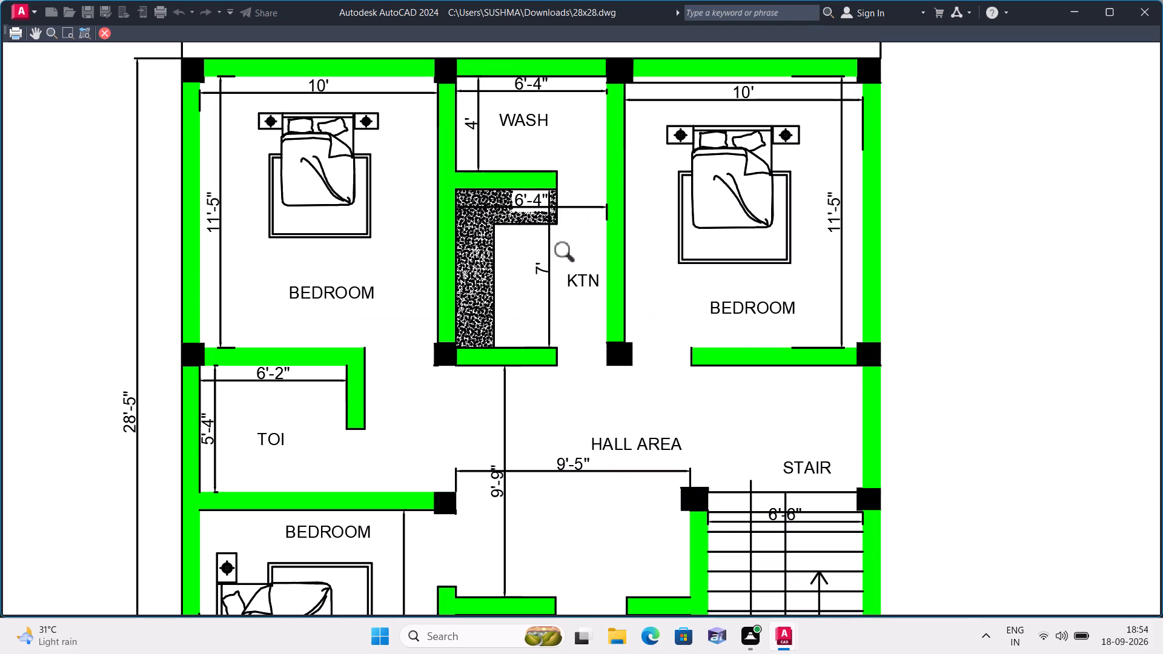
pyautogui.scroll(-1, 537, 257)
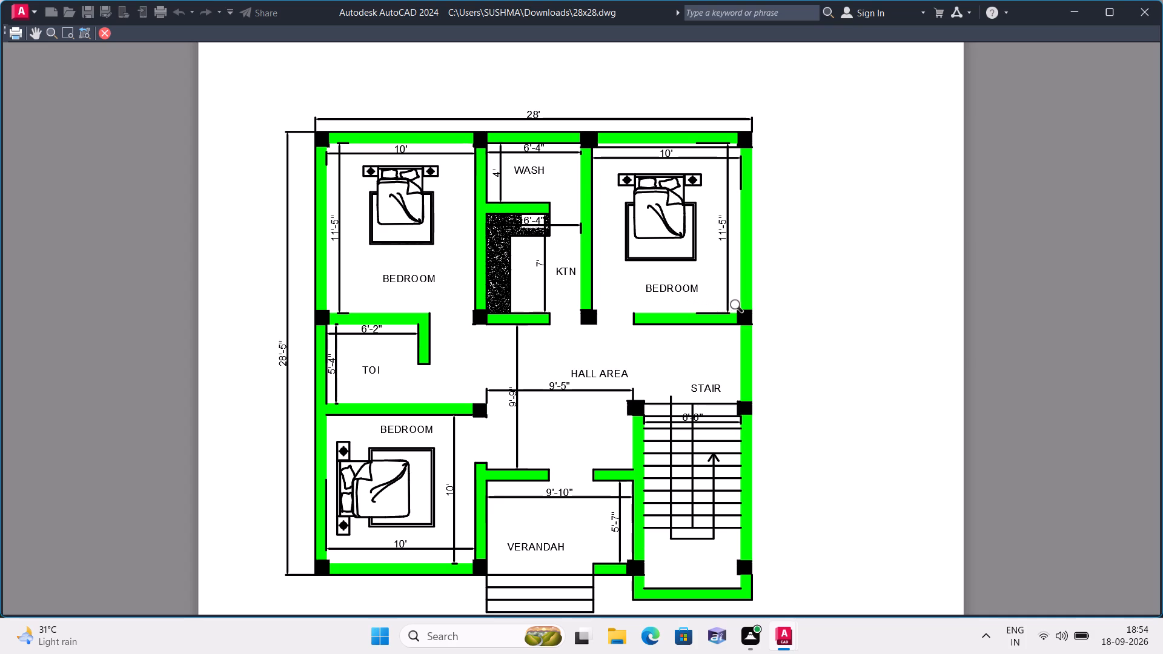
pyautogui.scroll(-1, 741, 308)
pyautogui.scroll(1, 755, 342)
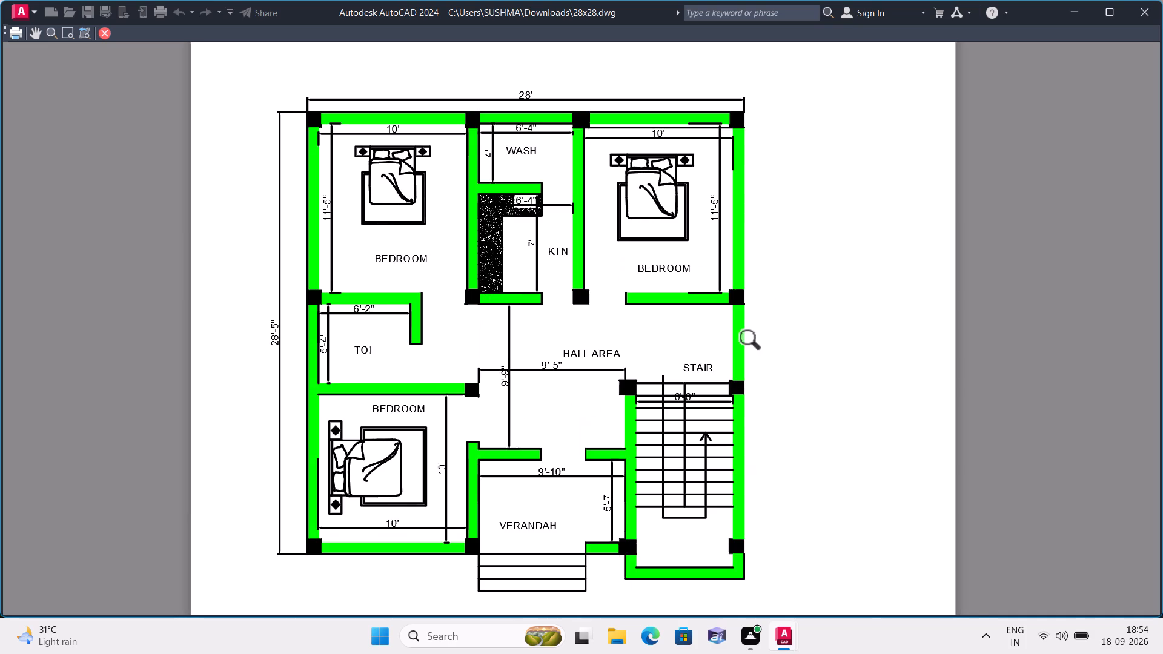
pyautogui.moveTo(769, 349); pyautogui.dragTo(735, 272, button='middle')
pyautogui.scroll(2, 675, 330)
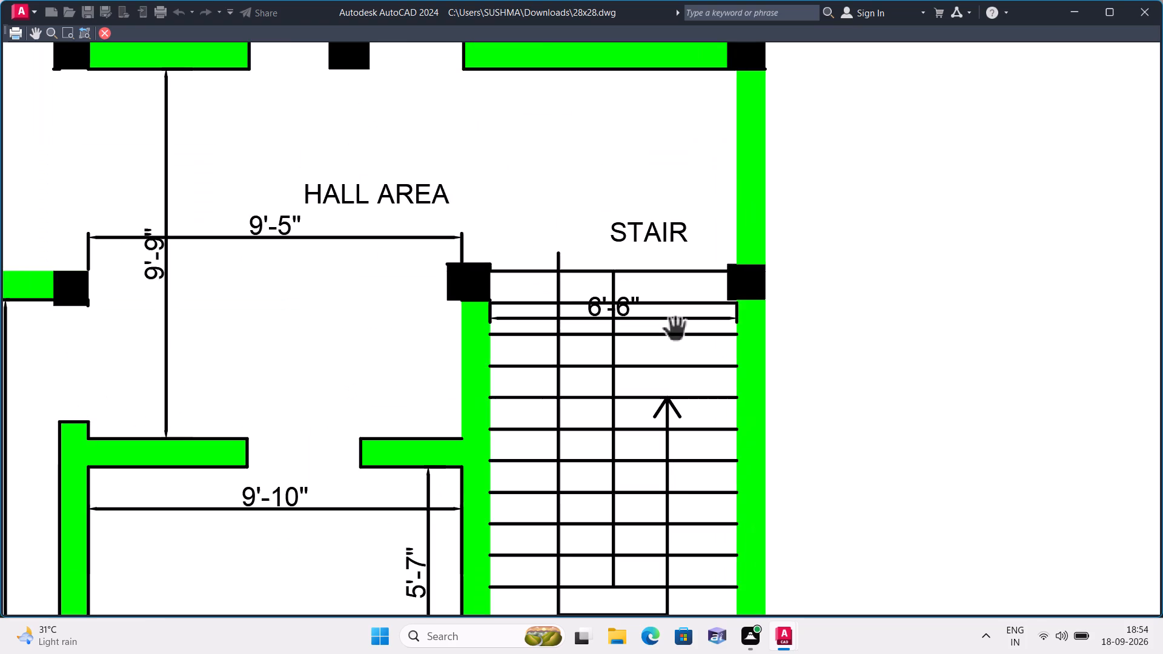
pyautogui.scroll(-1, 674, 330)
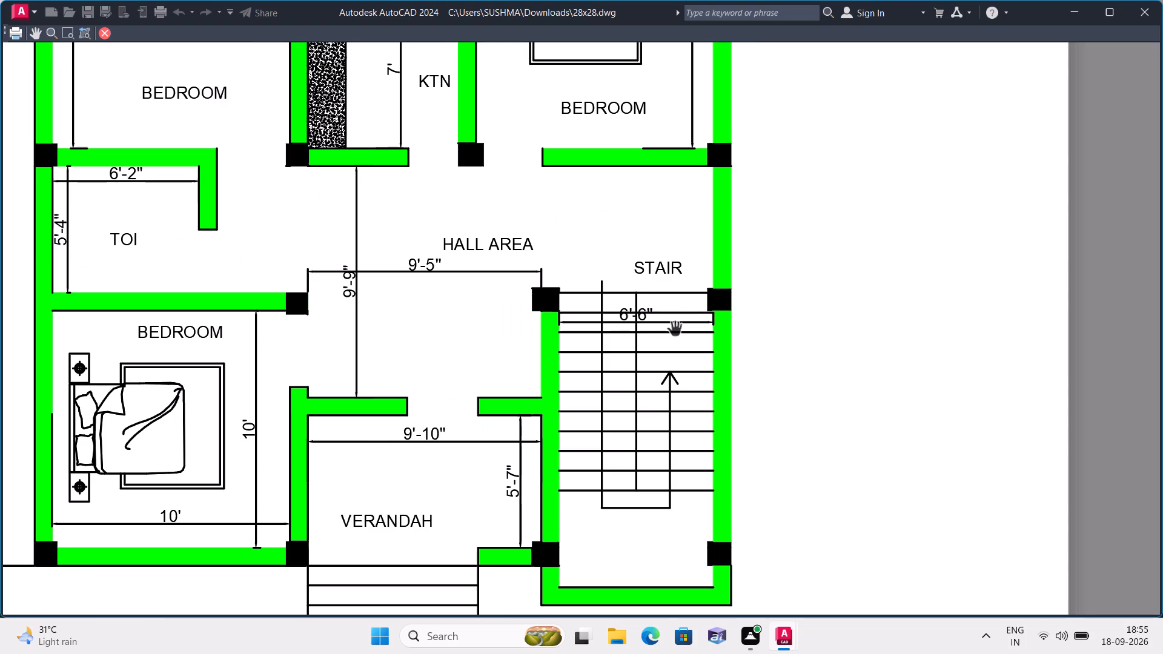
pyautogui.scroll(-1, 375, 307)
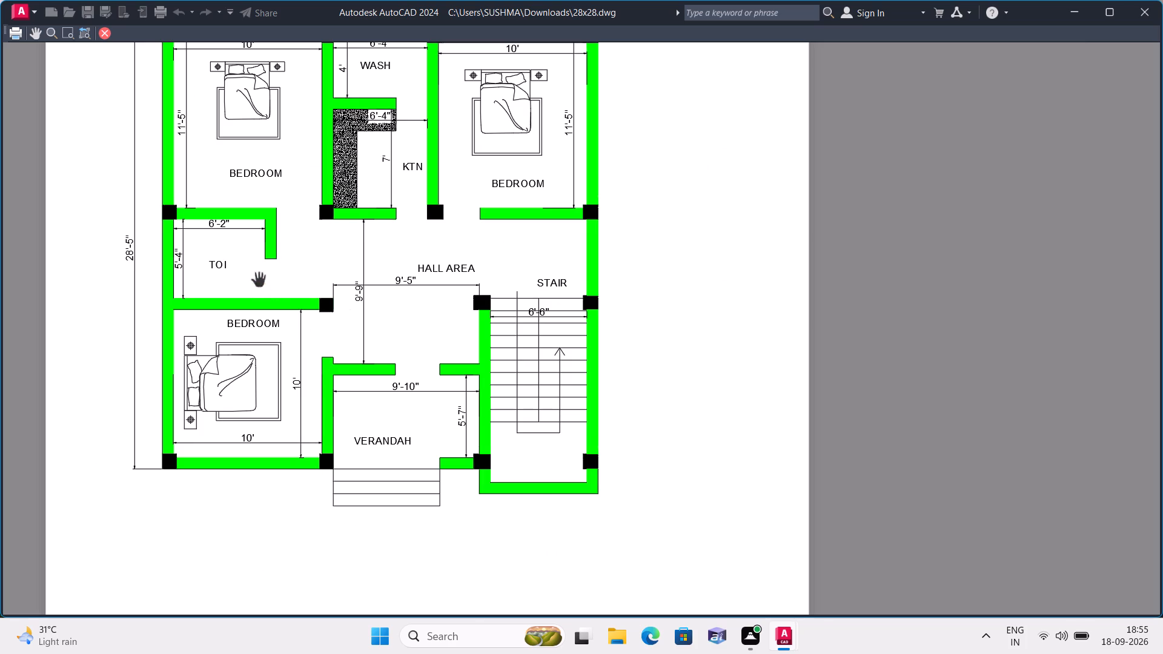
pyautogui.rightClick(707, 300)
pyautogui.click(749, 306)
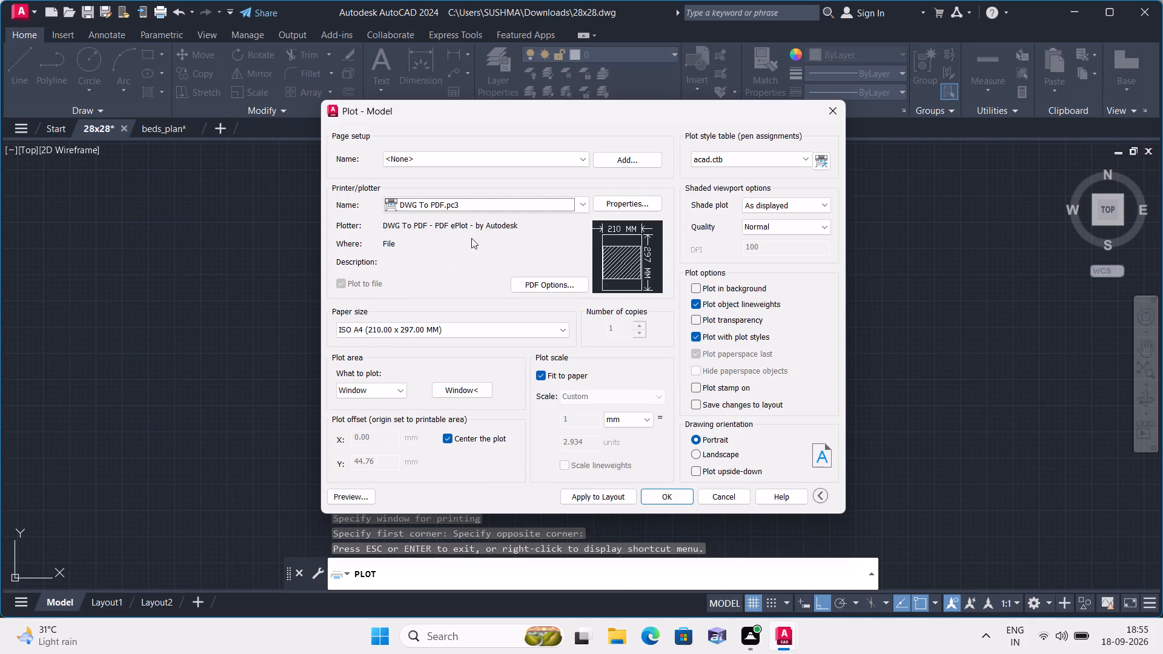
# Apply the plot settings to the layout and plot the floor plan to 28x28-Model.pdf in the Documents folder.
pyautogui.click(592, 497)
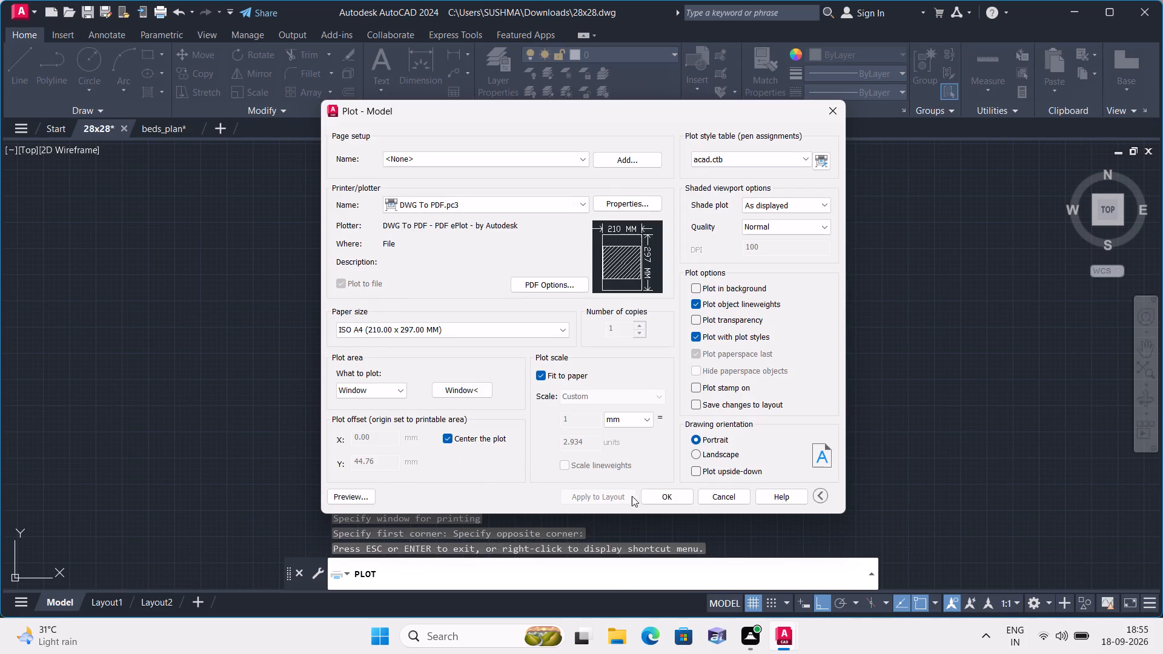
pyautogui.click(671, 494)
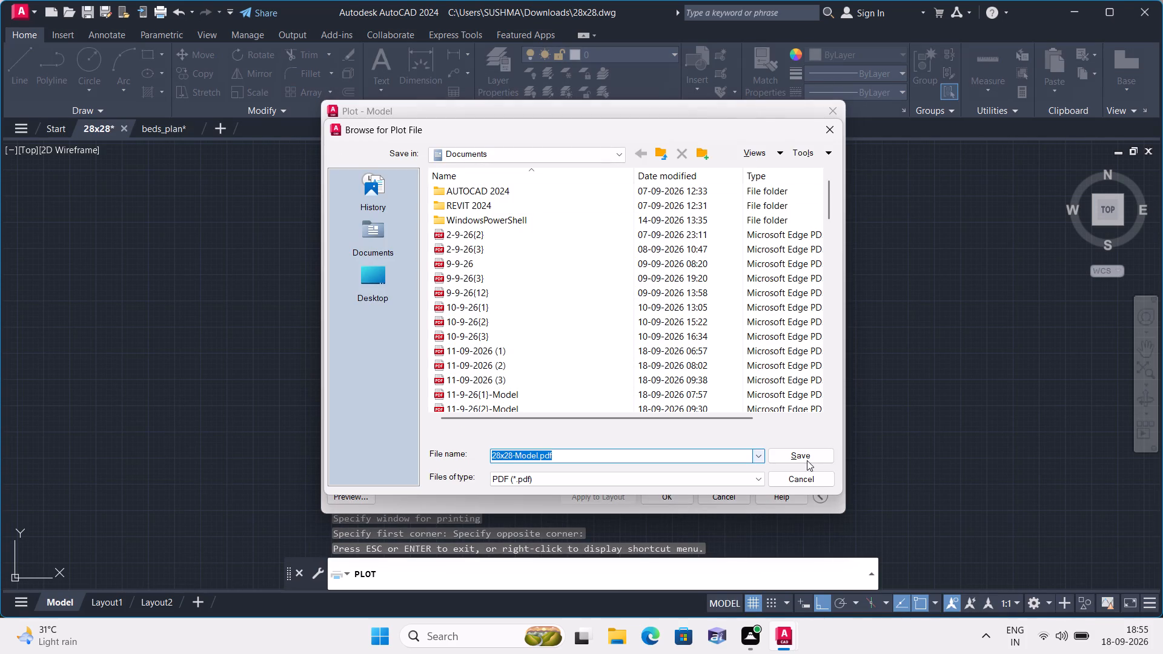
pyautogui.click(810, 458)
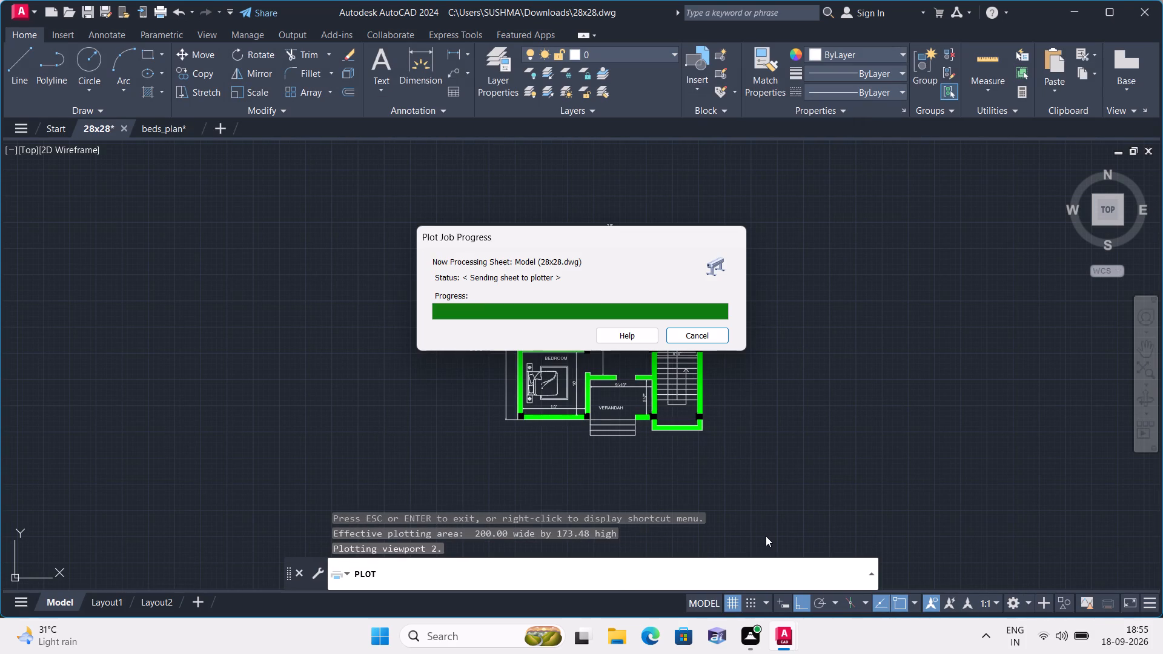